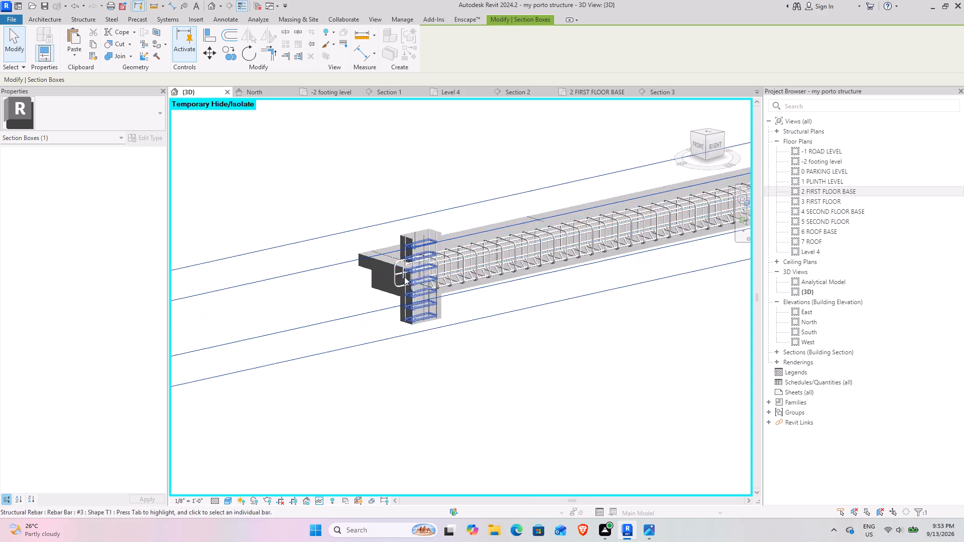
Examine the isolated first floor beam's longitudinal bars and stirrup sets from its end column through the interior spans.
scroll(406, 280, up, 9)
scroll(423, 297, down, 5)
shift+middle_drag(401, 328, 385, 323)
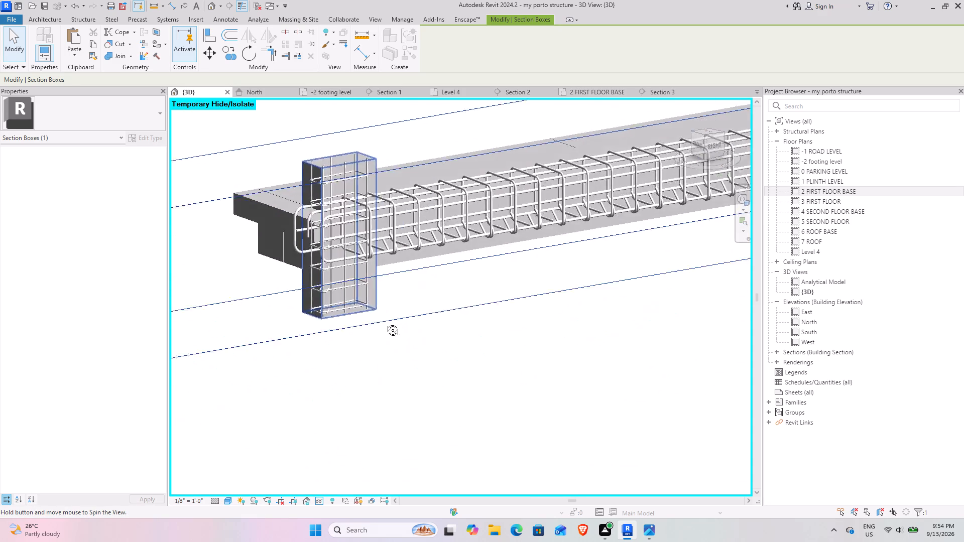
shift+middle_drag(385, 323, 366, 311)
scroll(365, 308, down, 5)
scroll(384, 181, up, 2)
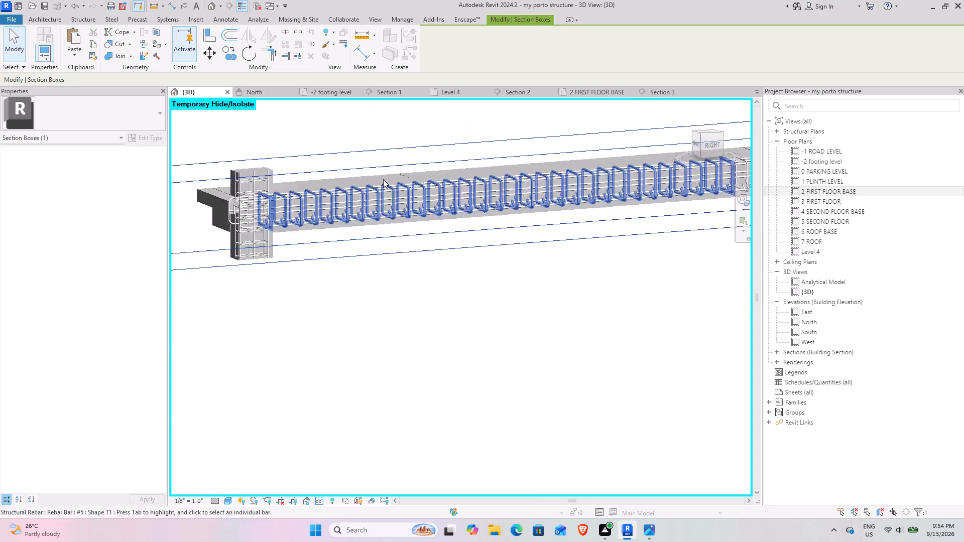
scroll(383, 179, up, 8)
scroll(554, 292, down, 2)
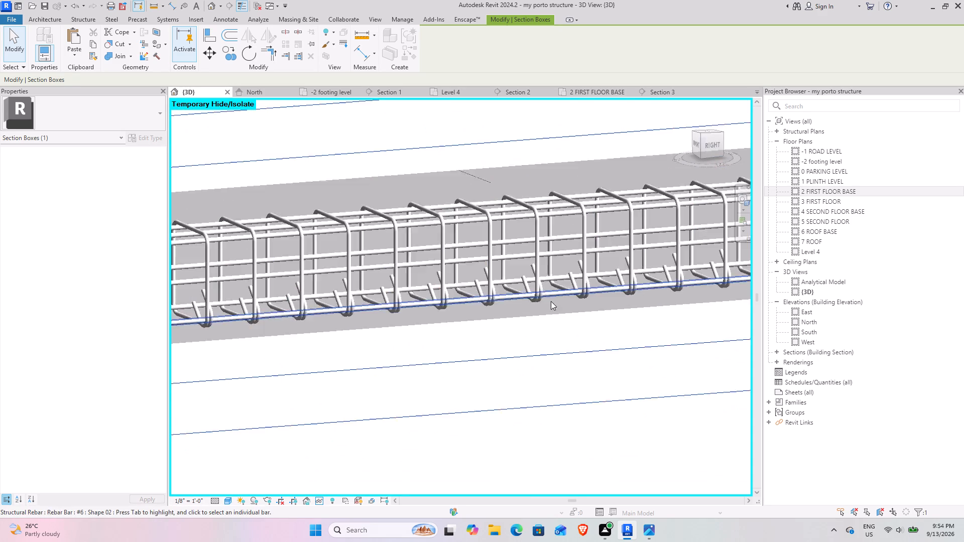
scroll(551, 301, down, 8)
middle_drag(606, 311, 79, 311)
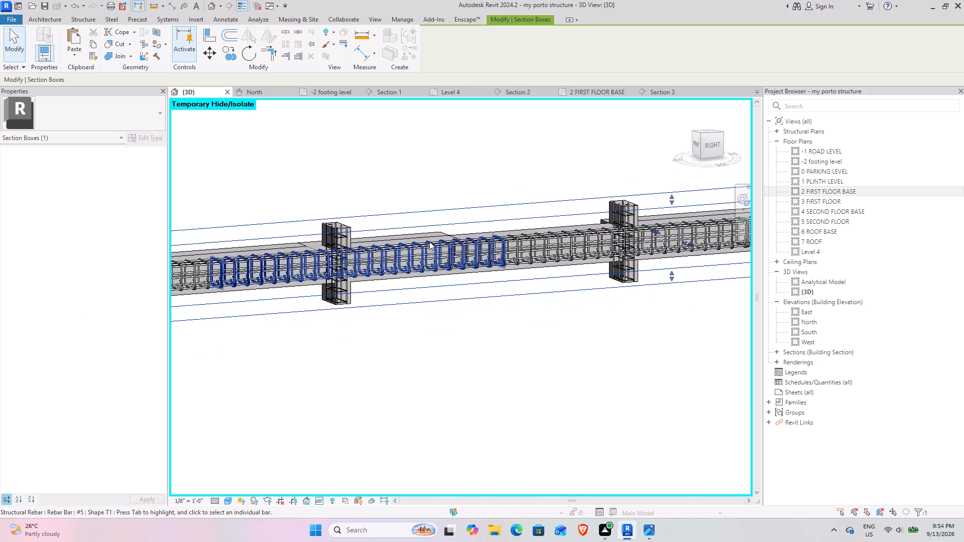
scroll(429, 241, up, 4)
scroll(490, 272, up, 5)
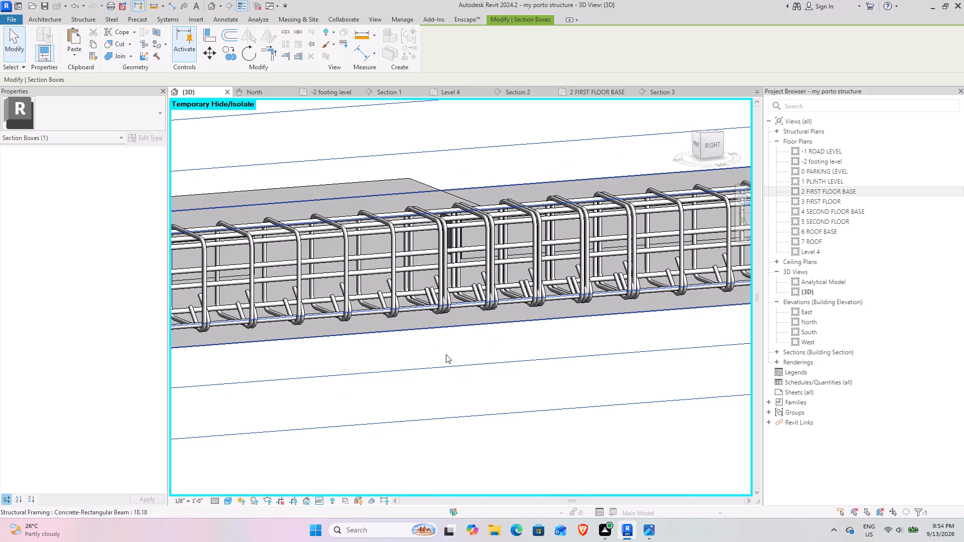
scroll(473, 247, down, 6)
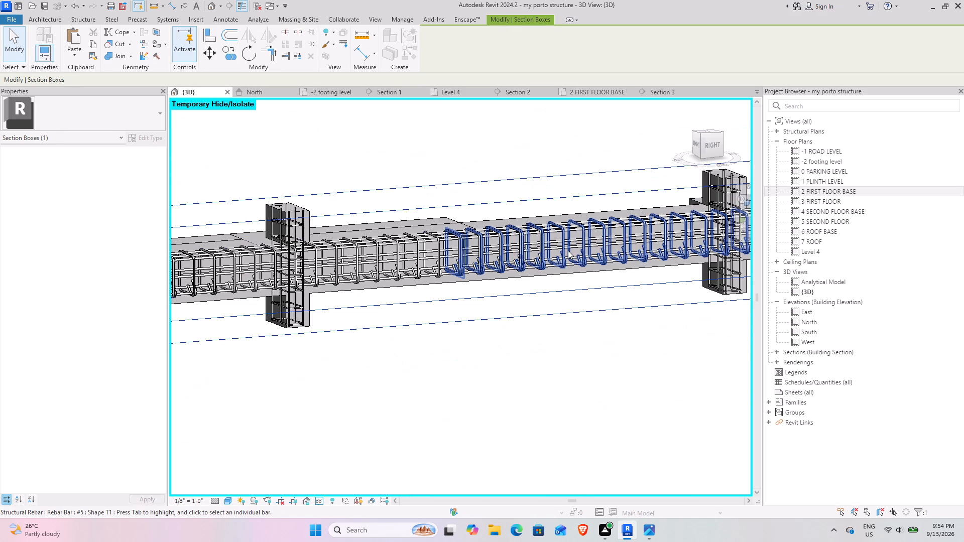
scroll(198, 267, up, 4)
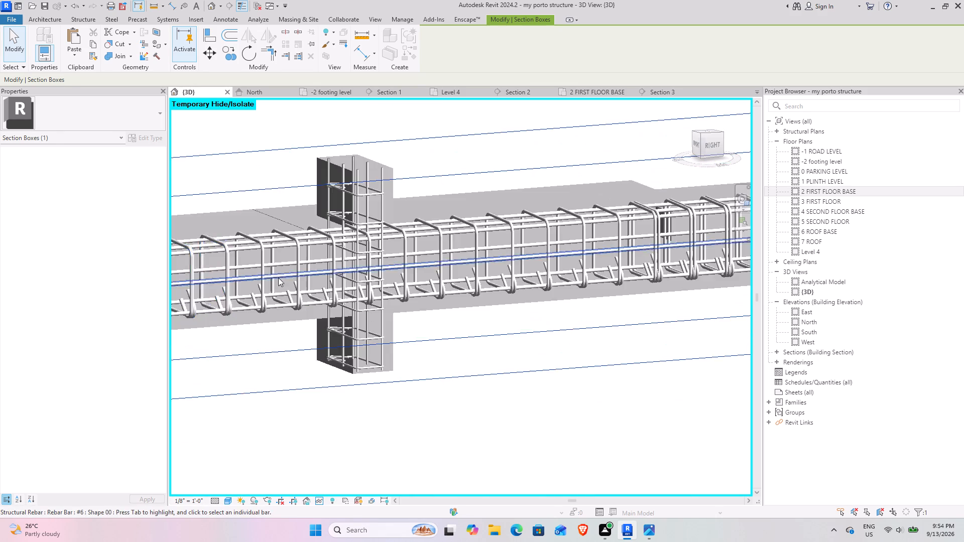
scroll(306, 281, up, 4)
scroll(463, 275, down, 9)
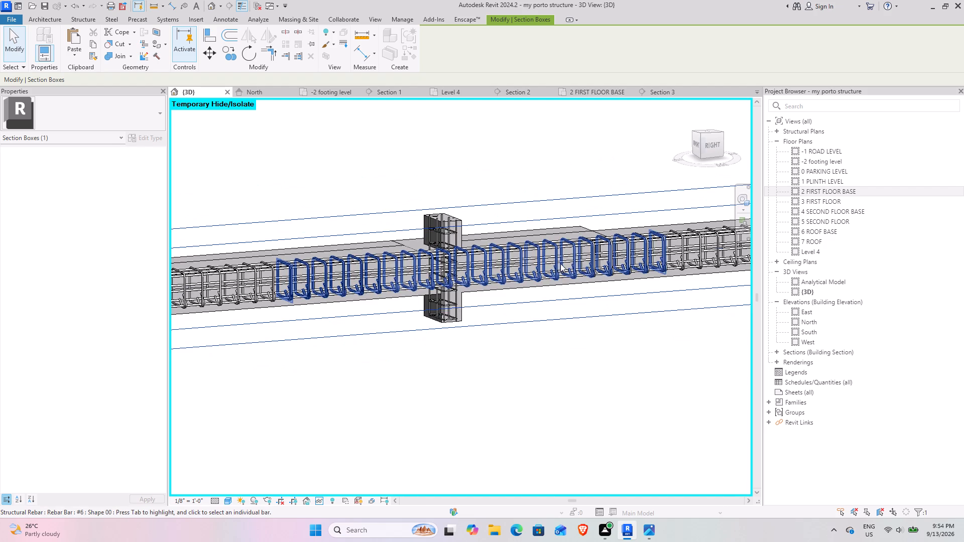
Delete the #5 stirrup set of 22 bars that overlaps the neighbouring stirrups beside the slab step.
middle_drag(583, 263, 285, 323)
click(247, 327)
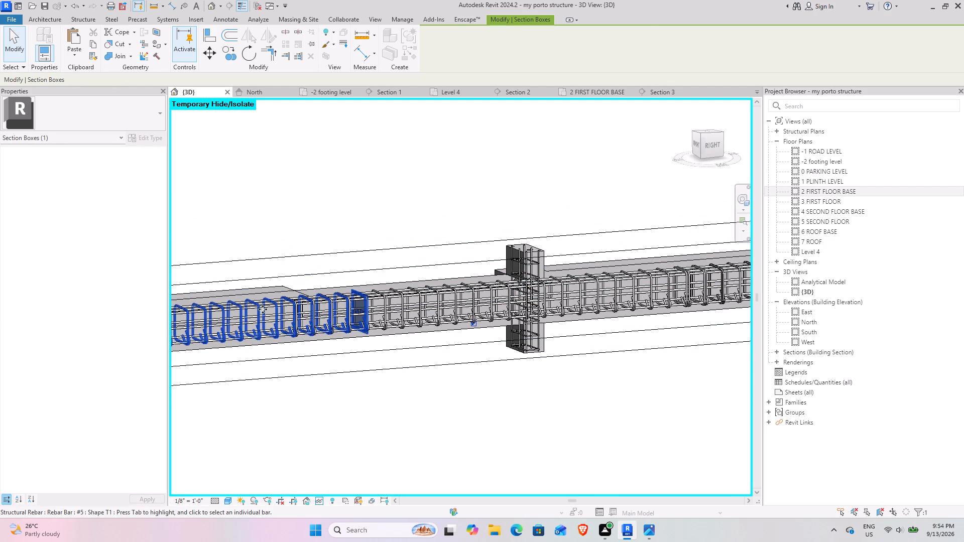
click(308, 53)
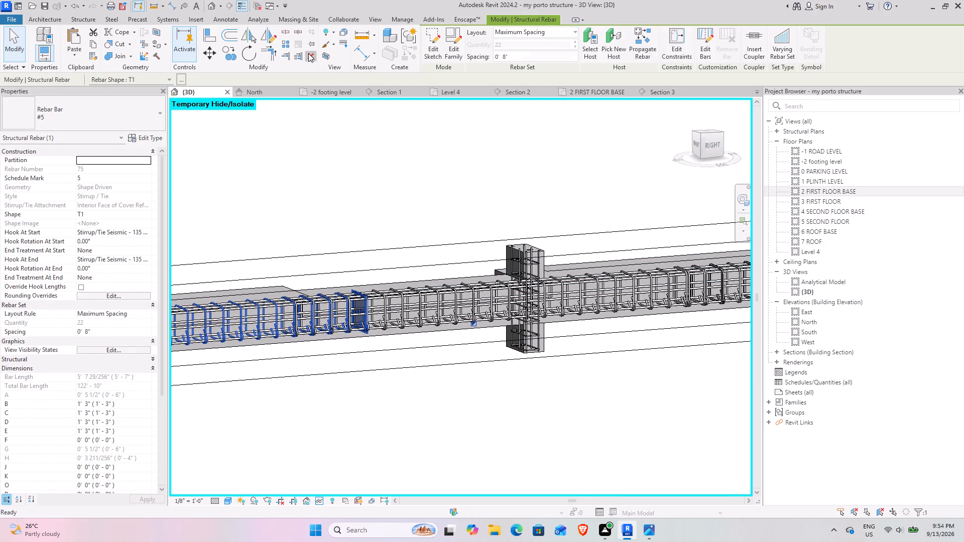
Examine the remaining spans of the beam, including the column where its longitudinal bars end.
middle_drag(538, 304, 334, 322)
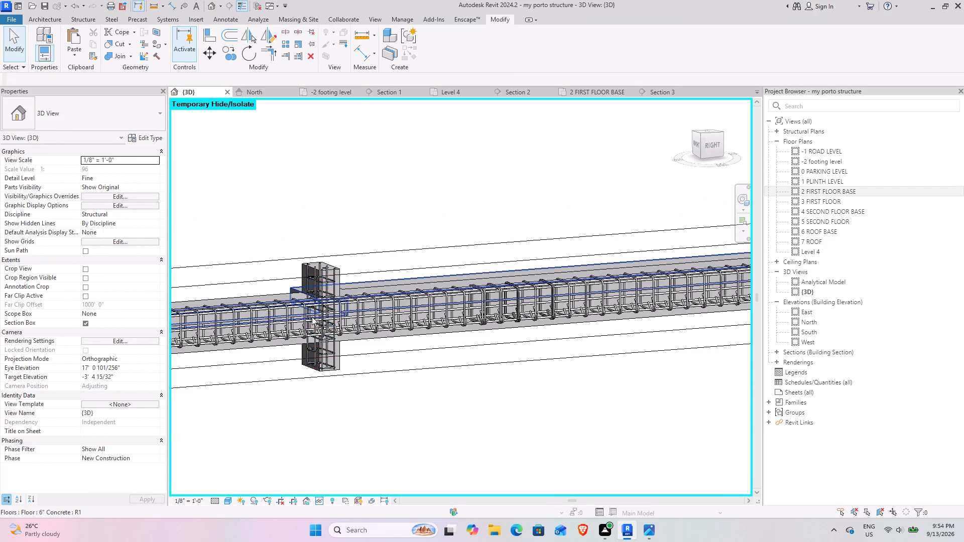
scroll(312, 317, up, 4)
middle_drag(525, 288, 144, 345)
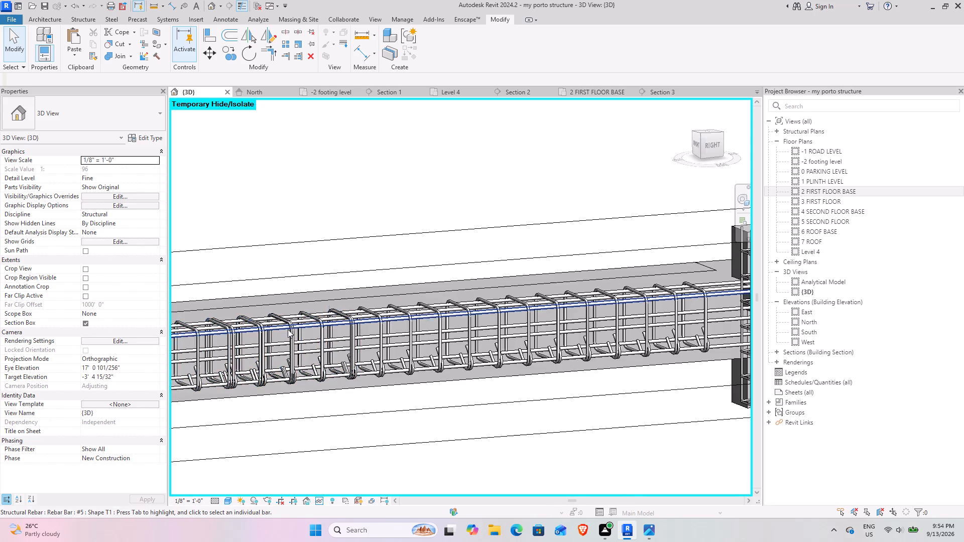
scroll(467, 331, down, 5)
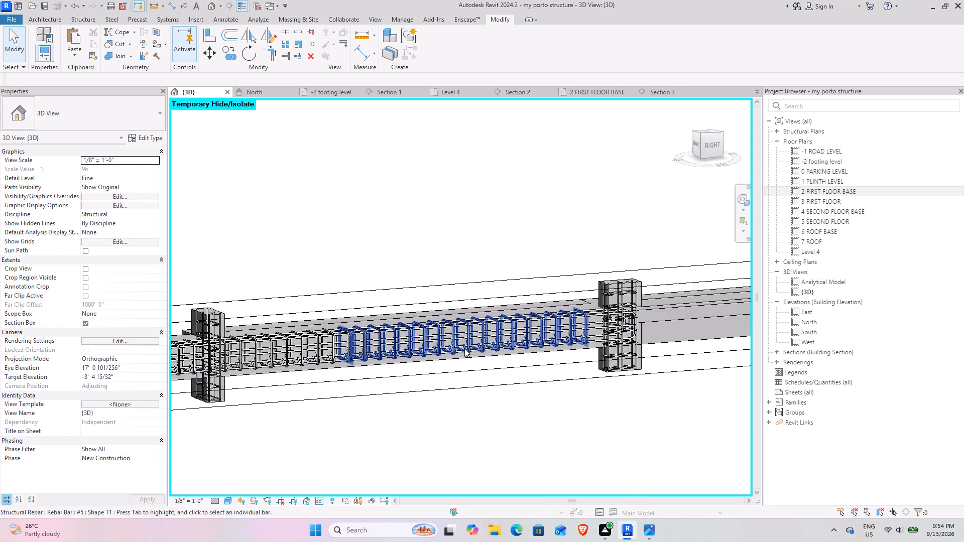
middle_drag(460, 348, 186, 348)
middle_drag(459, 347, 401, 347)
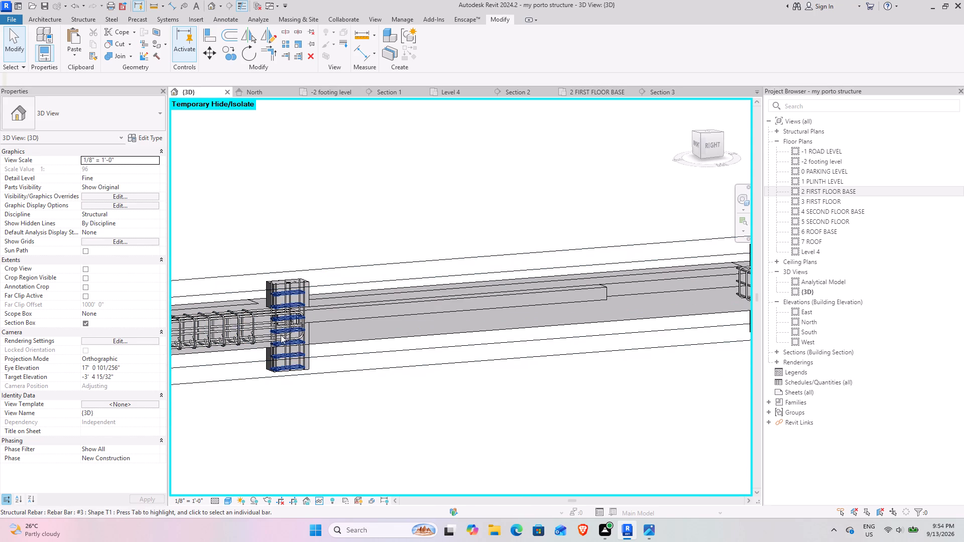
scroll(287, 319, up, 5)
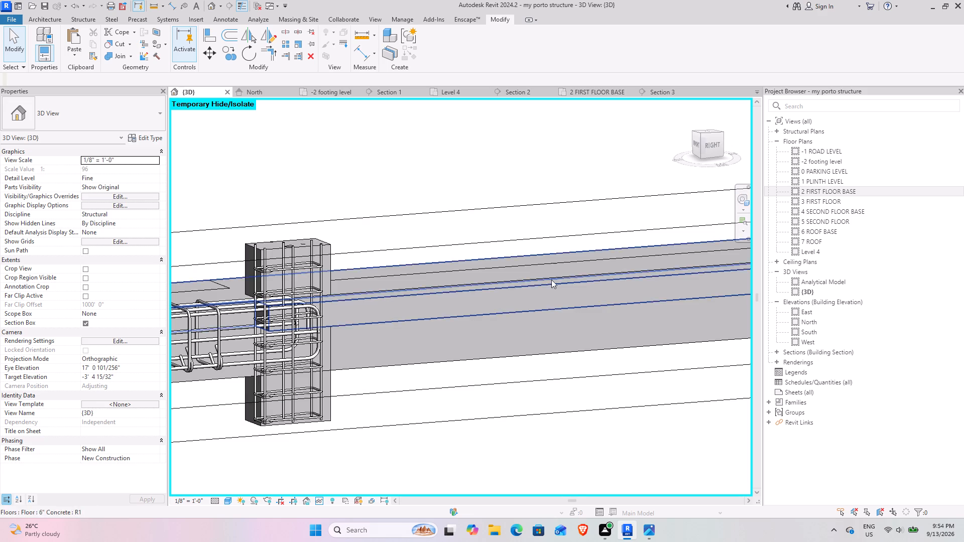
scroll(449, 294, down, 5)
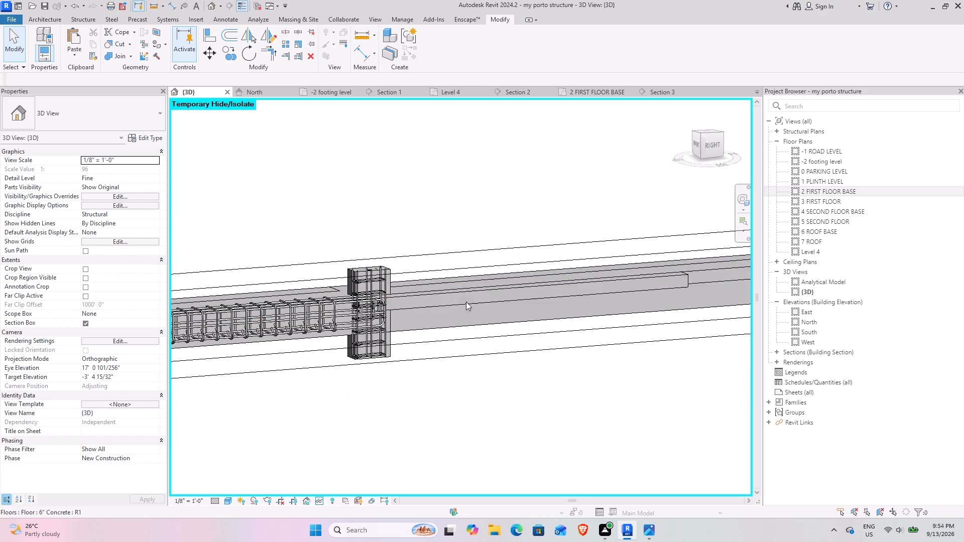
Stretch the bottom hooked #6 bar across the bare span to just short of the far column, about 75'-8" long.
scroll(343, 313, up, 9)
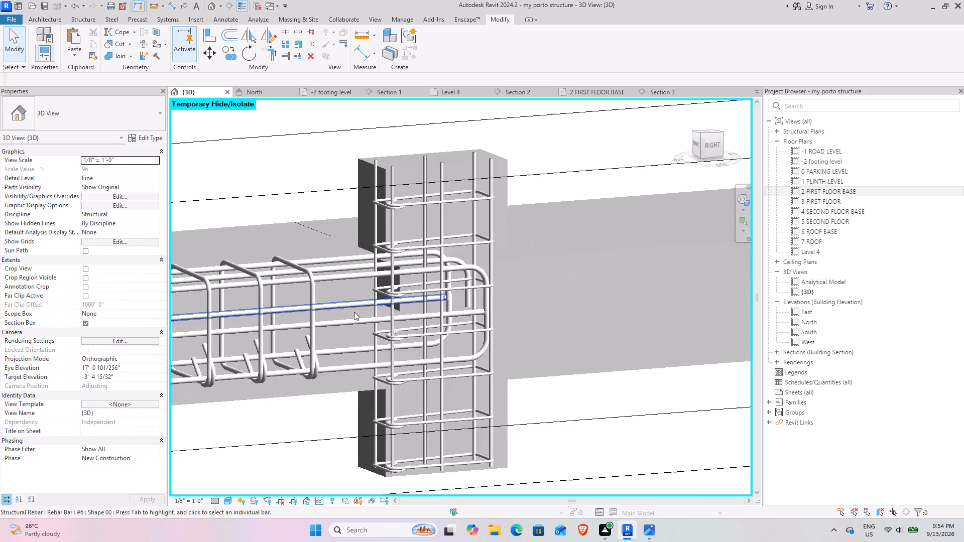
click(482, 355)
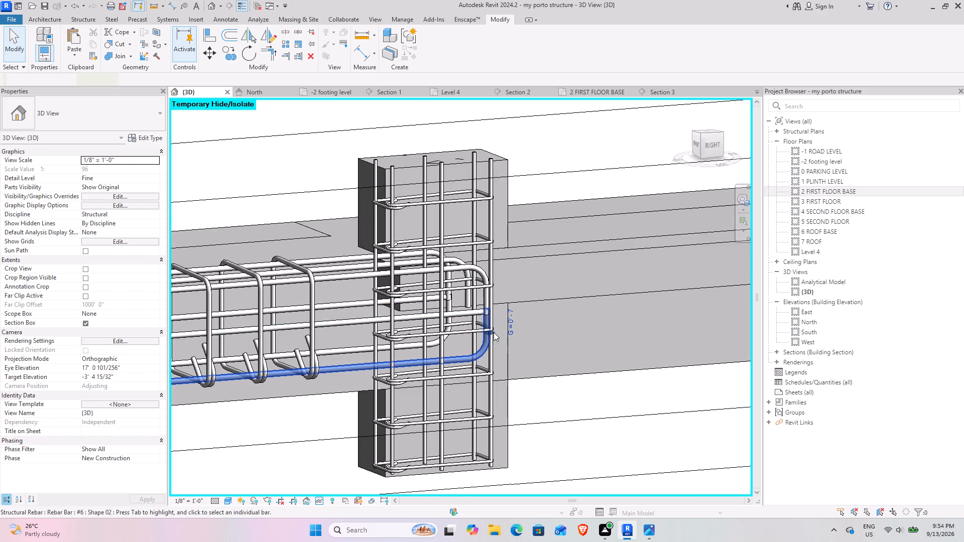
click(714, 146)
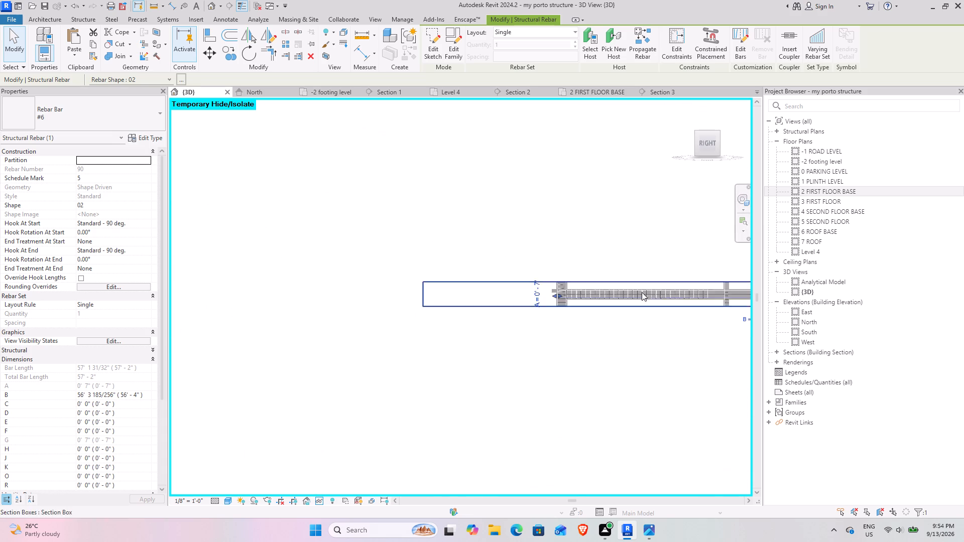
scroll(674, 298, up, 9)
middle_drag(687, 304, 482, 295)
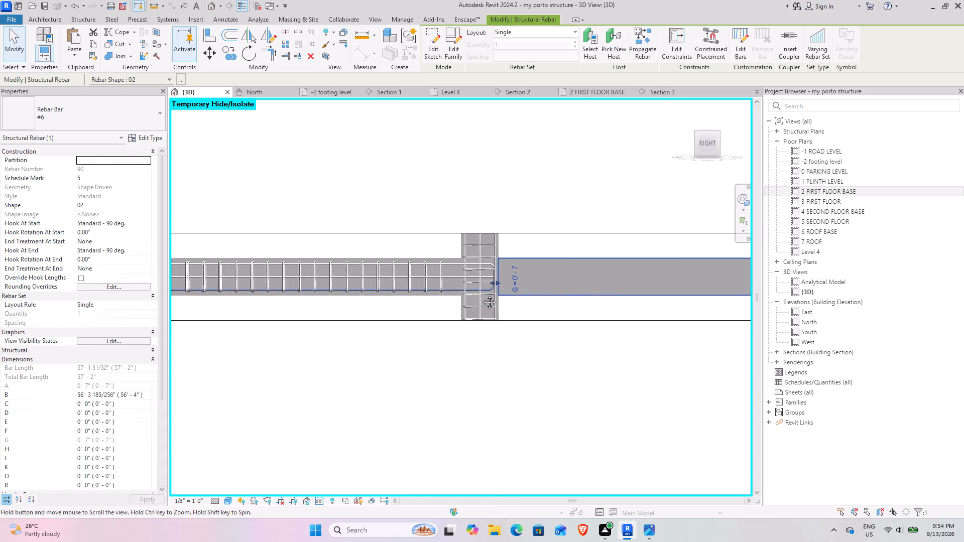
middle_drag(482, 295, 271, 325)
drag(209, 312, 223, 316)
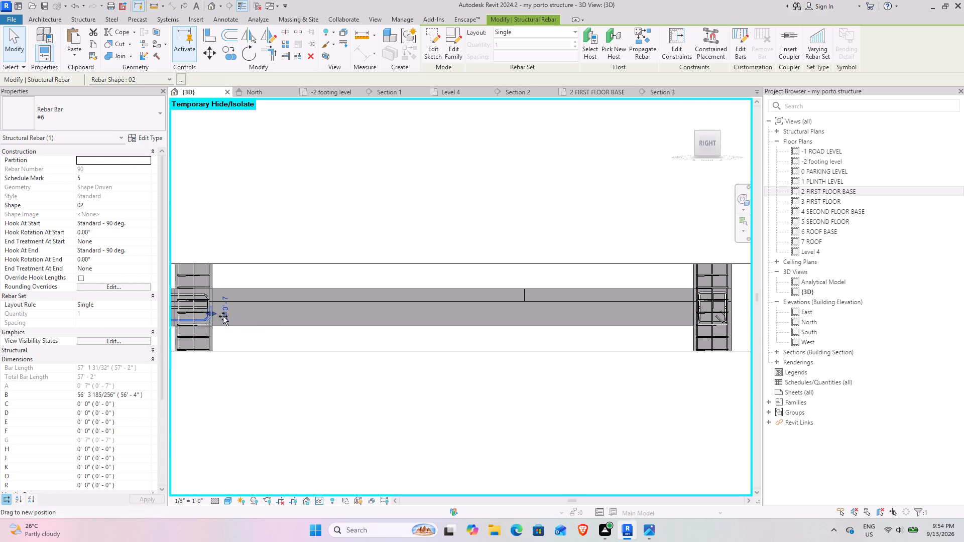
drag(223, 316, 671, 330)
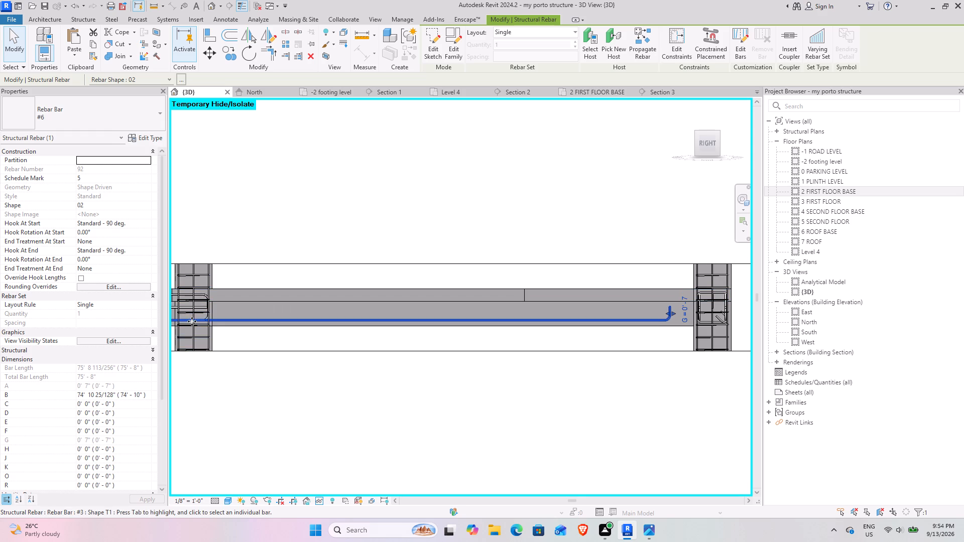
Stretch the second bottom hooked #6 bar through the bare span, ending just short of the first, about 75'-2" long.
scroll(192, 321, up, 2)
middle_drag(264, 330, 262, 325)
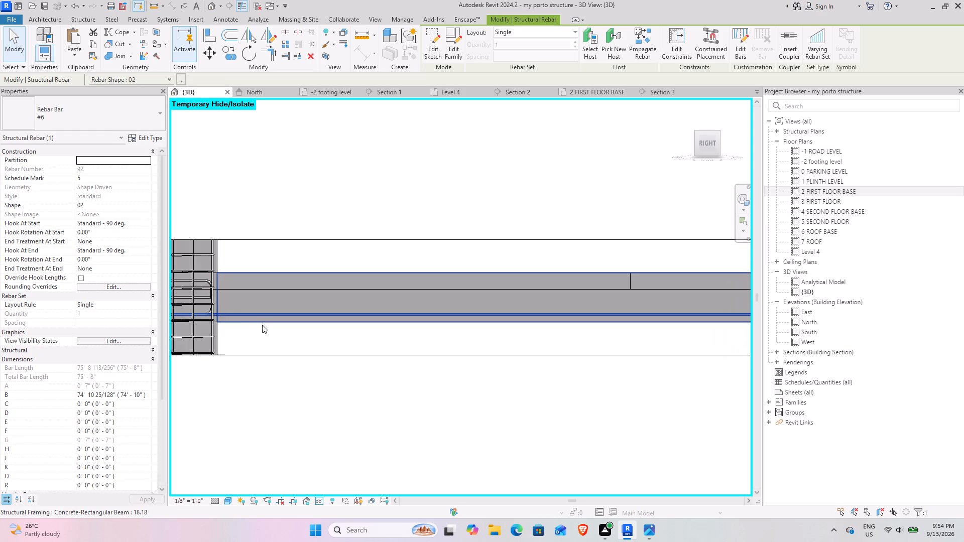
scroll(200, 313, up, 3)
scroll(203, 314, down, 4)
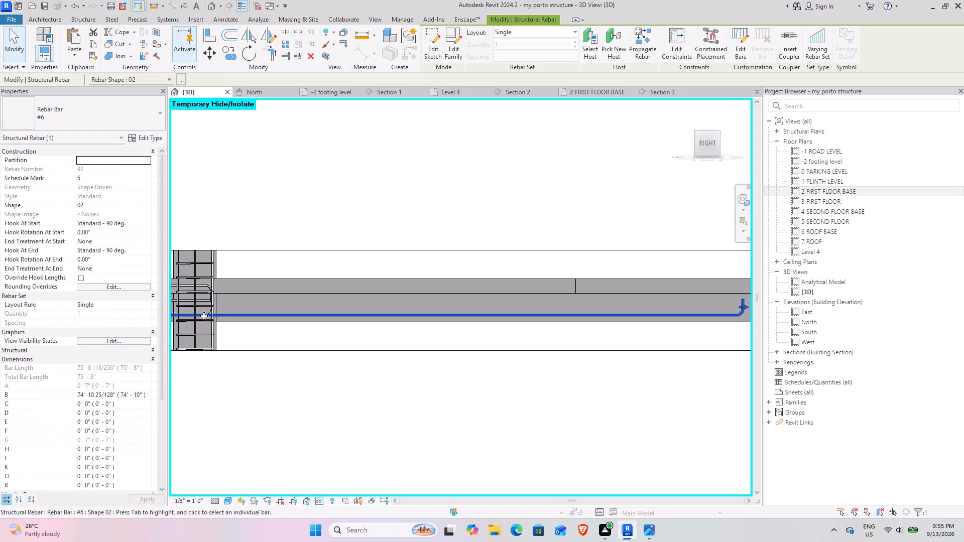
key(Tab)
click(204, 316)
key(Tab)
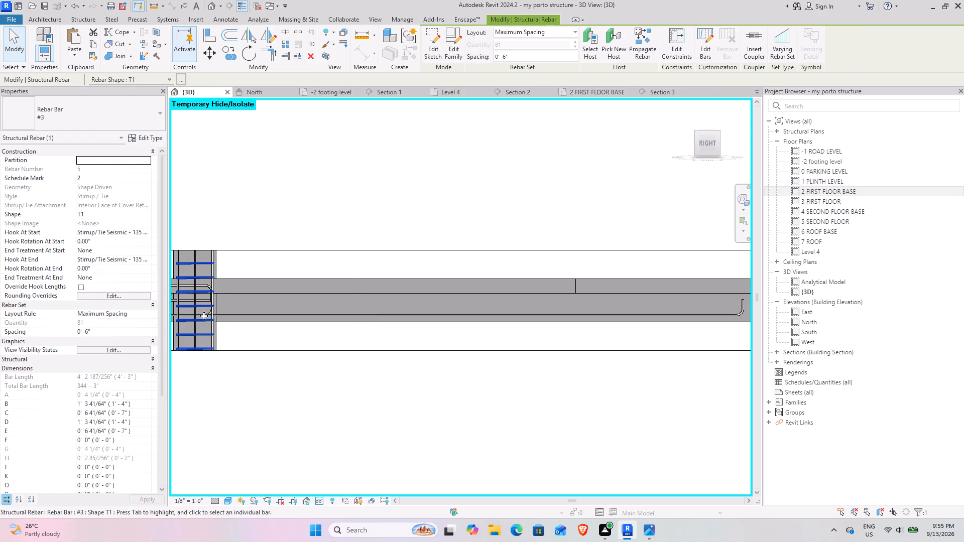
click(204, 316)
drag(213, 306, 600, 307)
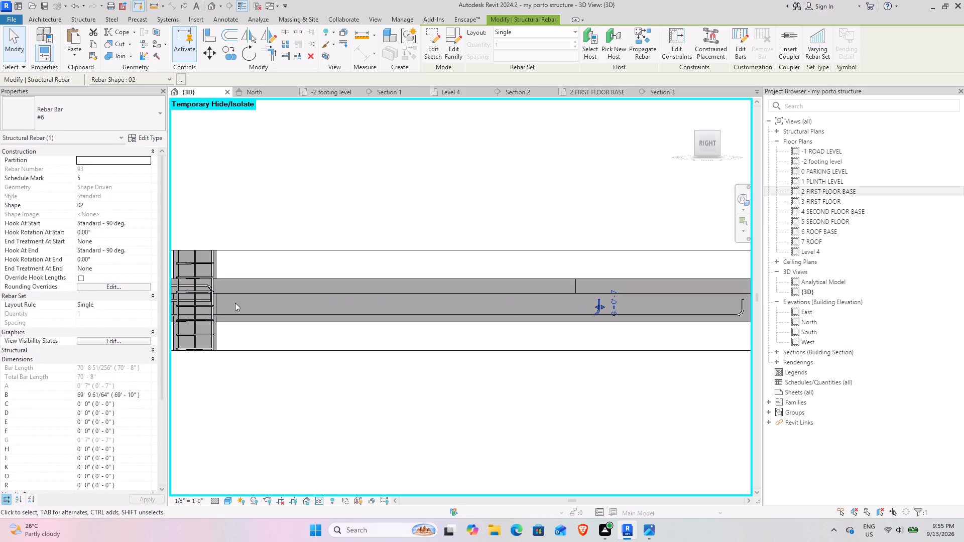
drag(600, 303, 728, 304)
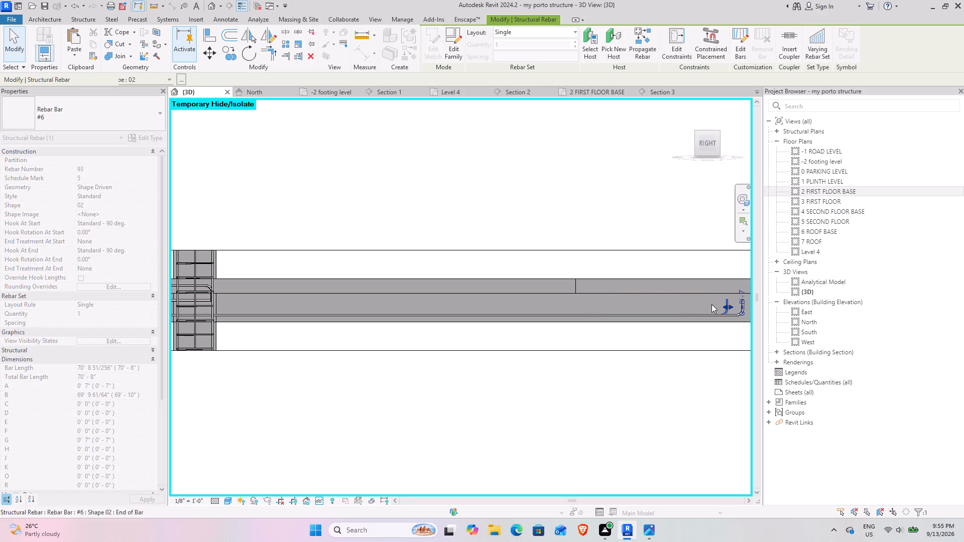
Check the overlapping bottom bars at the interior column for another hooked #6 bar that still ends there.
key(Tab)
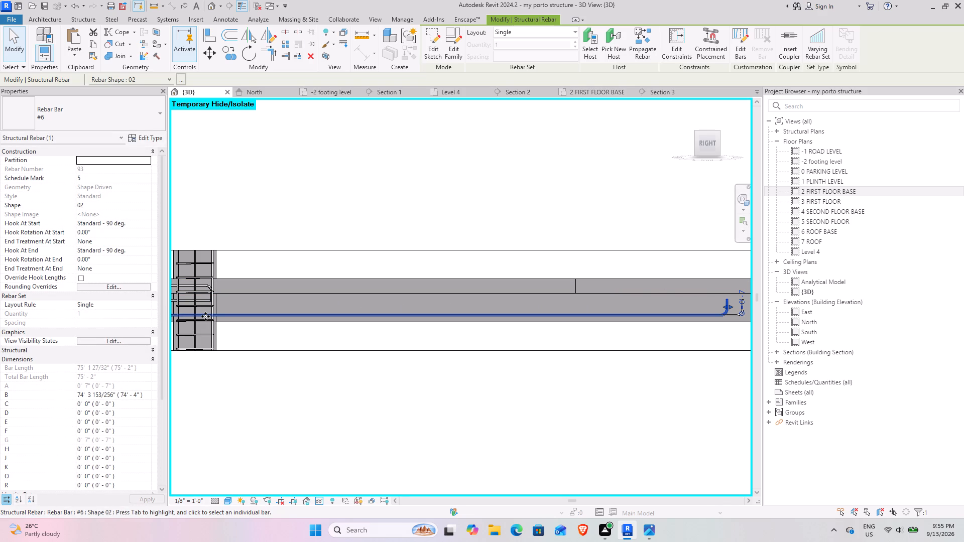
key(Tab)
click(205, 316)
key(Tab)
click(205, 316)
key(Tab)
click(205, 316)
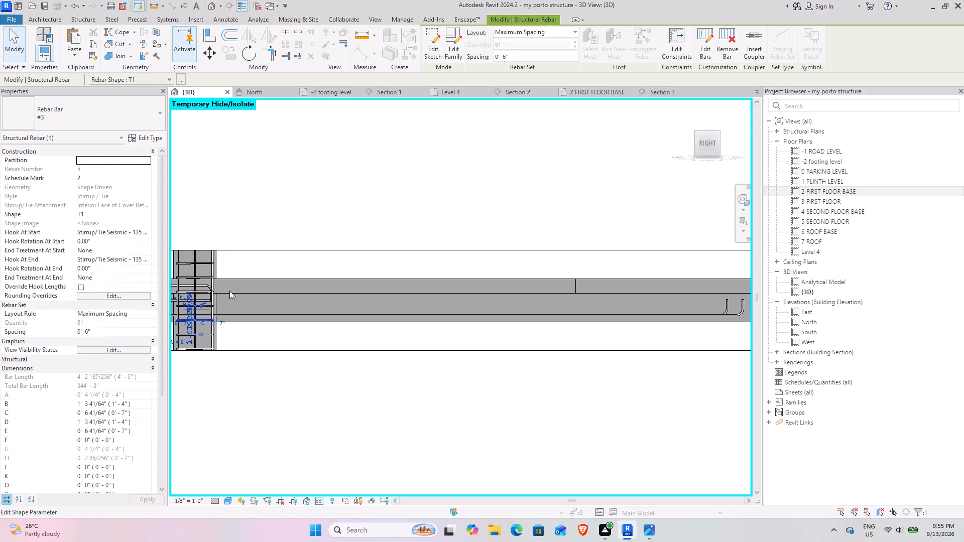
click(260, 308)
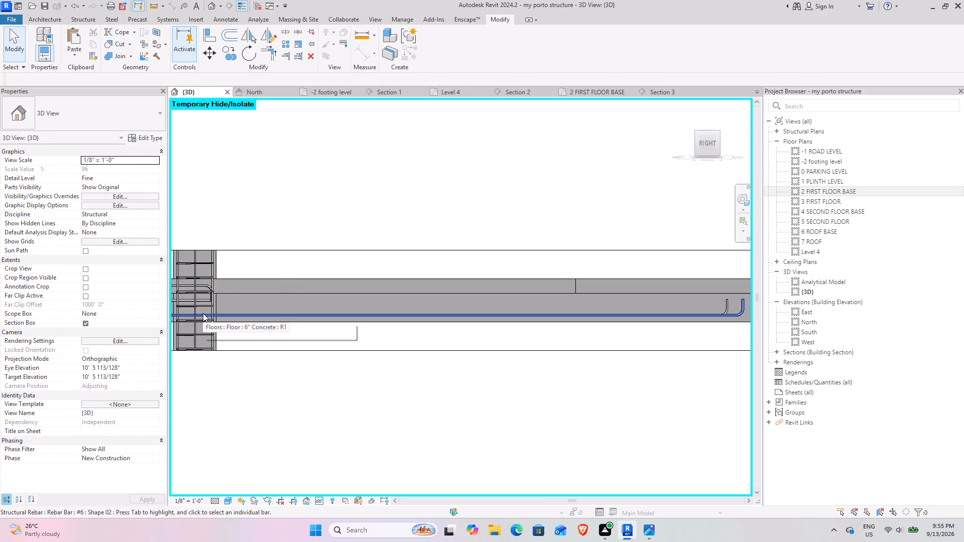
key(Tab)
click(203, 313)
key(Tab)
click(203, 313)
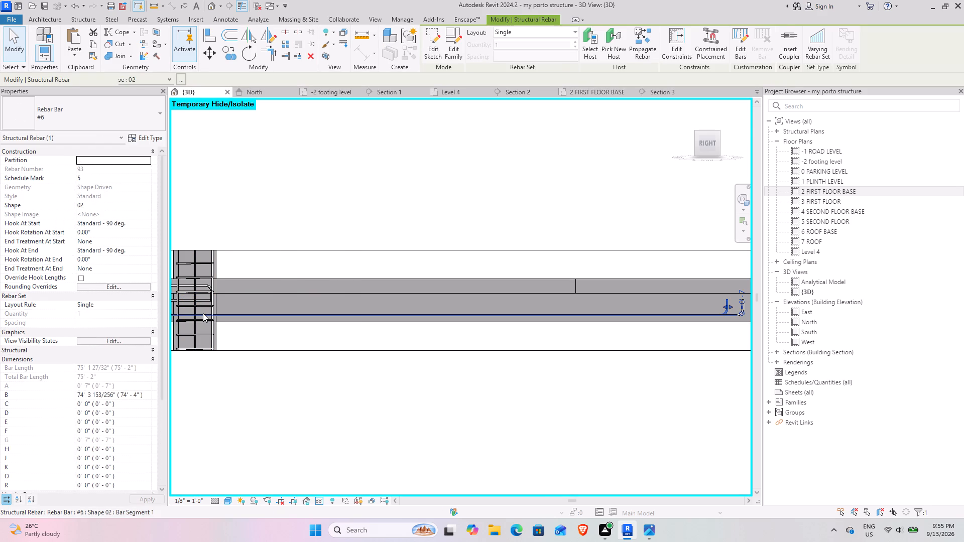
key(Tab)
click(203, 313)
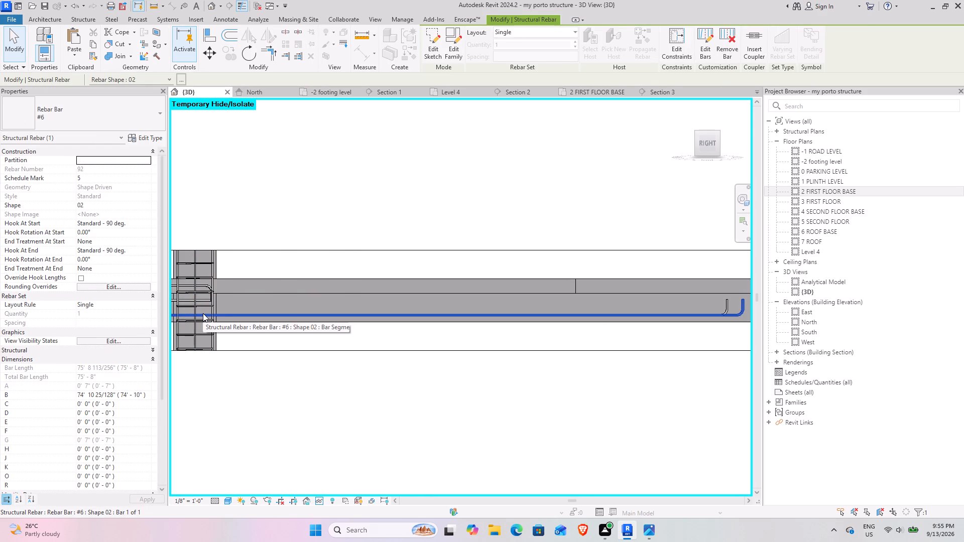
Stretch a straight mid-depth #6 bar from the interior column across the bare span to about 74'-11" long.
click(203, 299)
drag(210, 298, 649, 298)
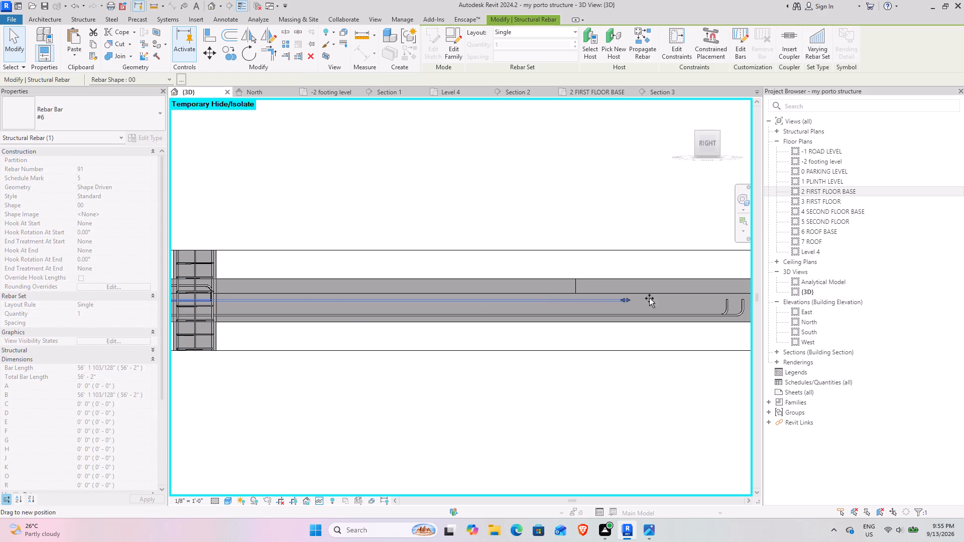
drag(649, 298, 747, 299)
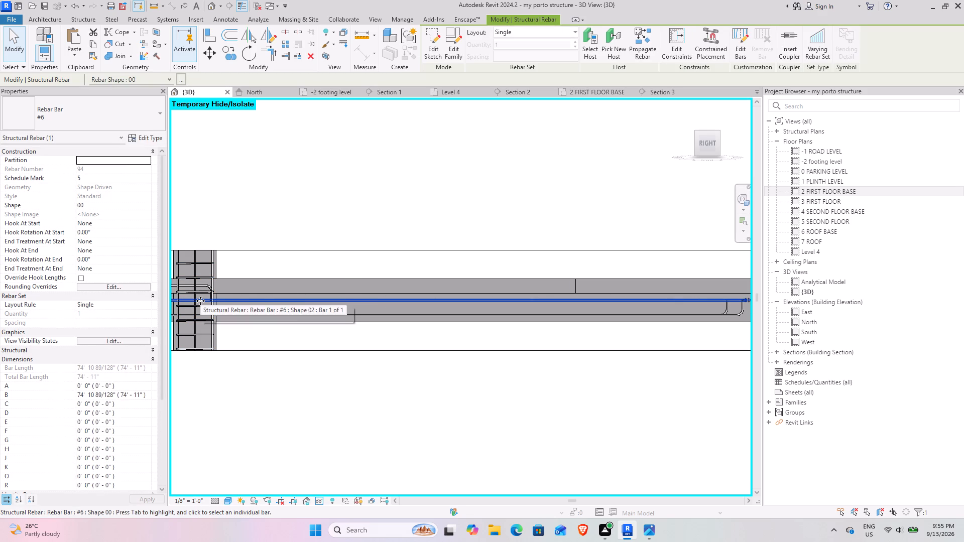
Stretch the second straight mid-depth #6 bar from the interior column across the bare span, making it about 74'-9" long.
key(Tab)
click(200, 301)
drag(210, 299, 383, 299)
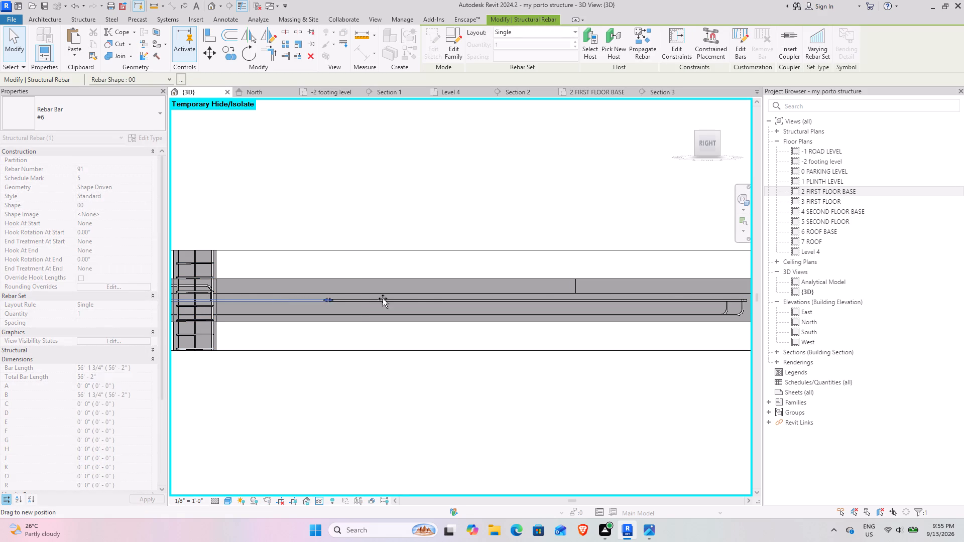
drag(383, 299, 743, 299)
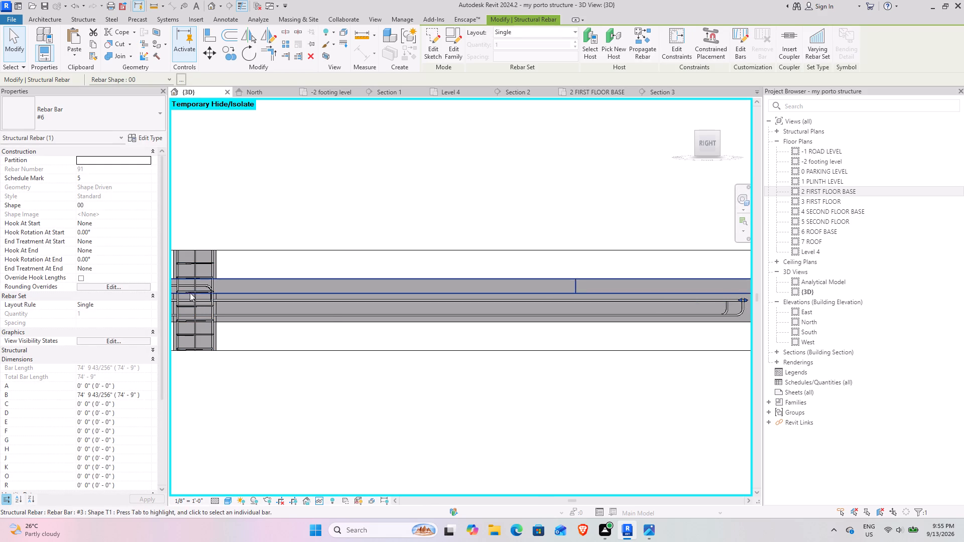
Stretch the three top hooked #6 bars across the bare span to just short of the far column, about 75'-6" to 75'-11" long.
click(200, 284)
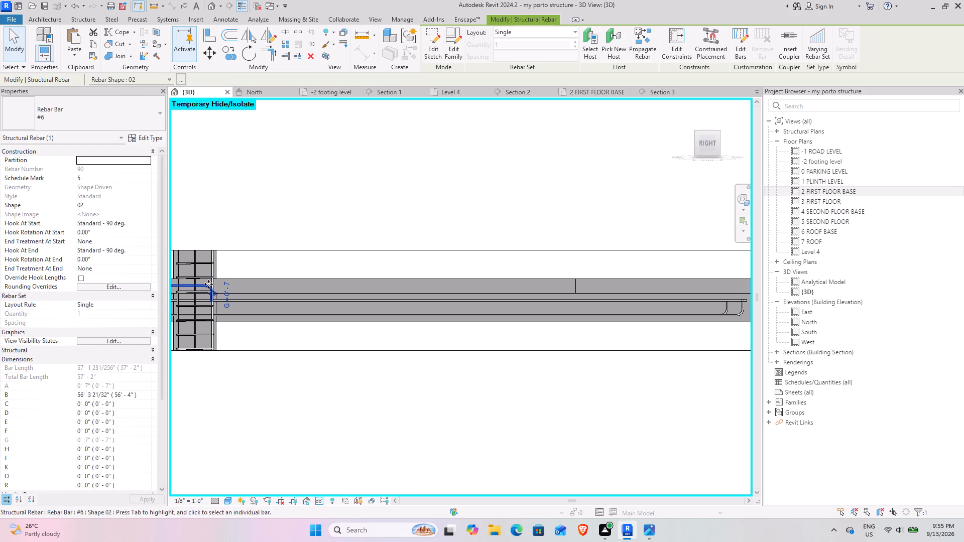
drag(212, 293, 759, 294)
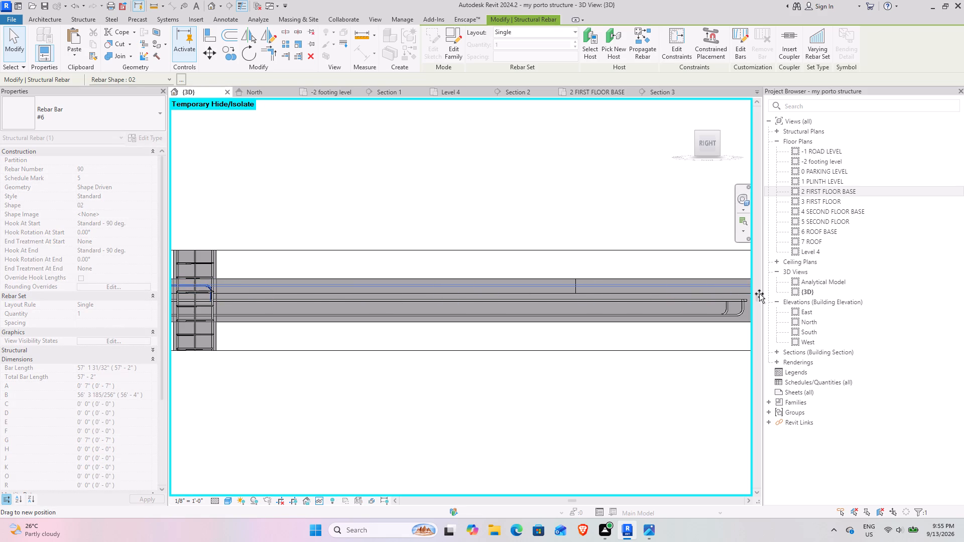
drag(759, 294, 739, 294)
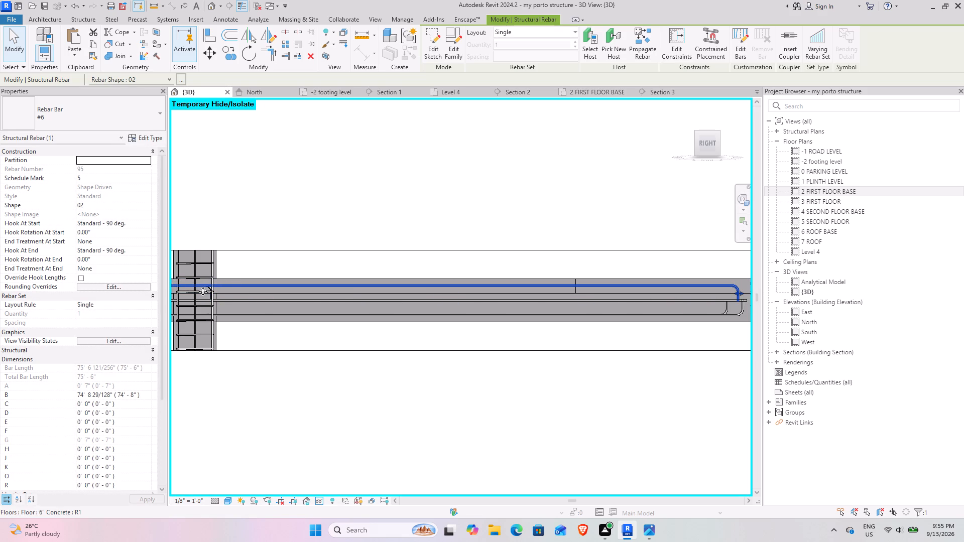
key(Tab)
click(200, 288)
key(Tab)
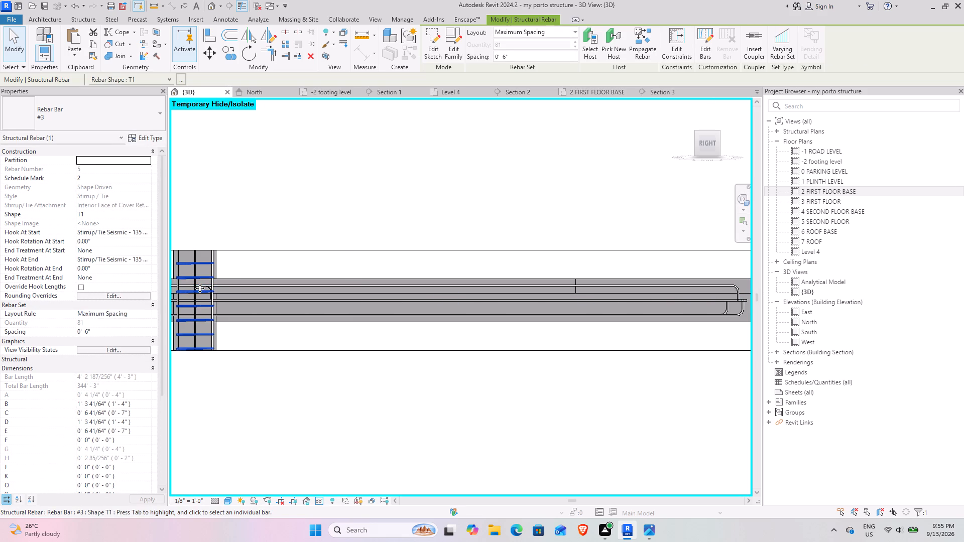
click(203, 286)
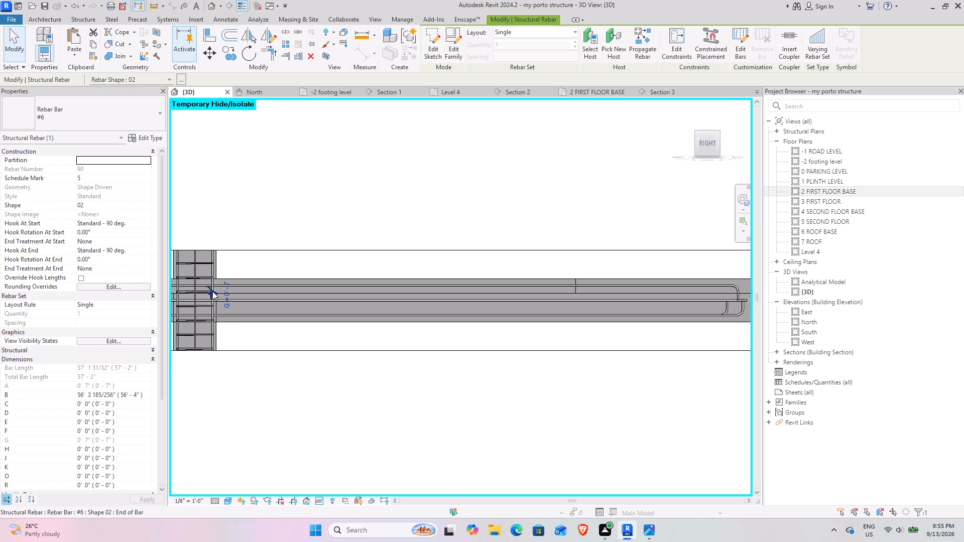
drag(212, 291, 750, 292)
key(Tab)
key(Tab)
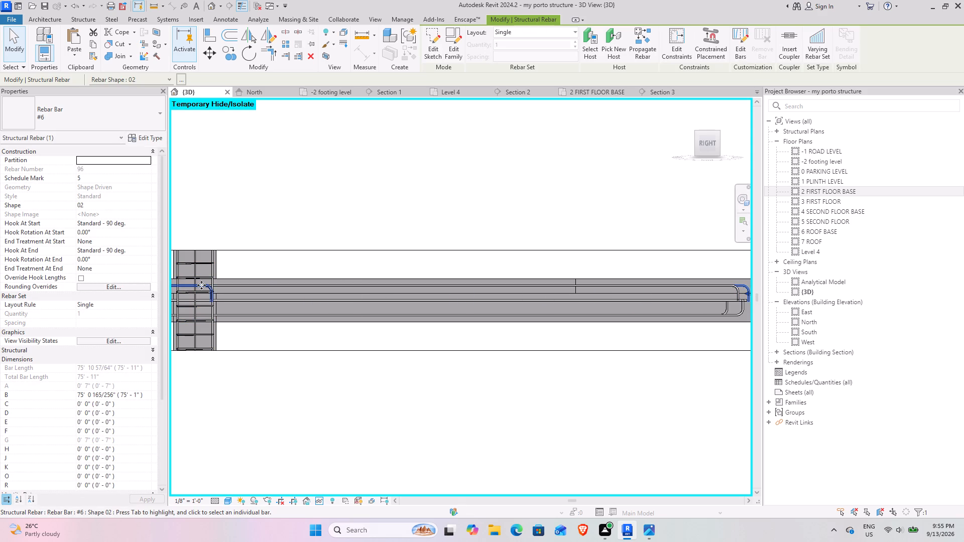
click(201, 285)
drag(210, 291, 675, 297)
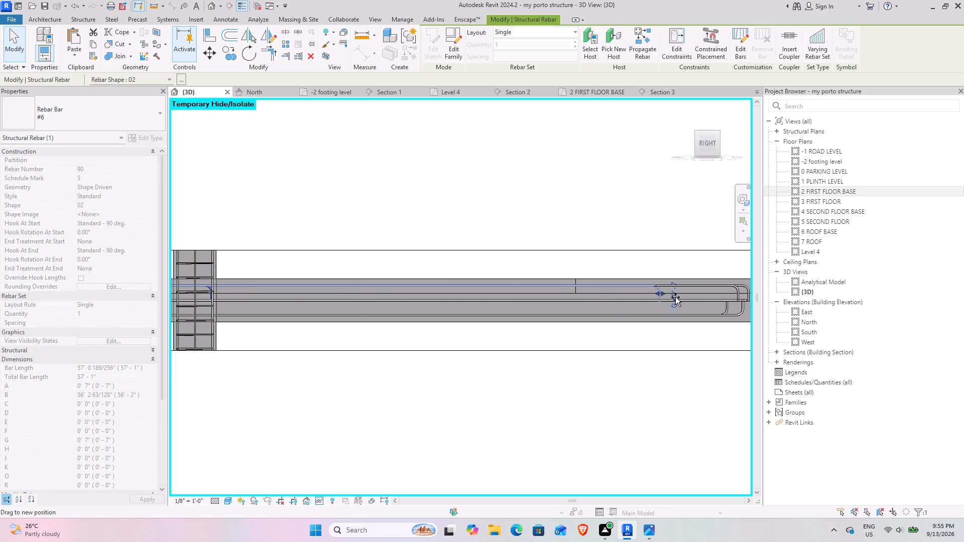
drag(675, 297, 751, 297)
Extend the three top hooked #6 bars into the far column to its outer reinforcement, about 78'-0" long.
middle_drag(698, 306, 239, 307)
scroll(246, 308, up, 8)
middle_drag(420, 290, 360, 295)
scroll(342, 289, up, 1)
middle_drag(289, 292, 307, 290)
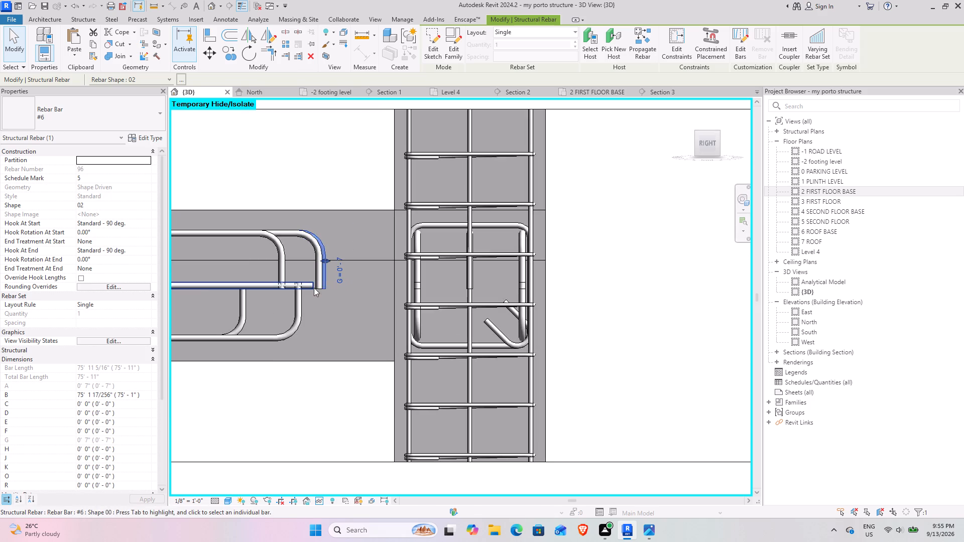
drag(322, 258, 530, 258)
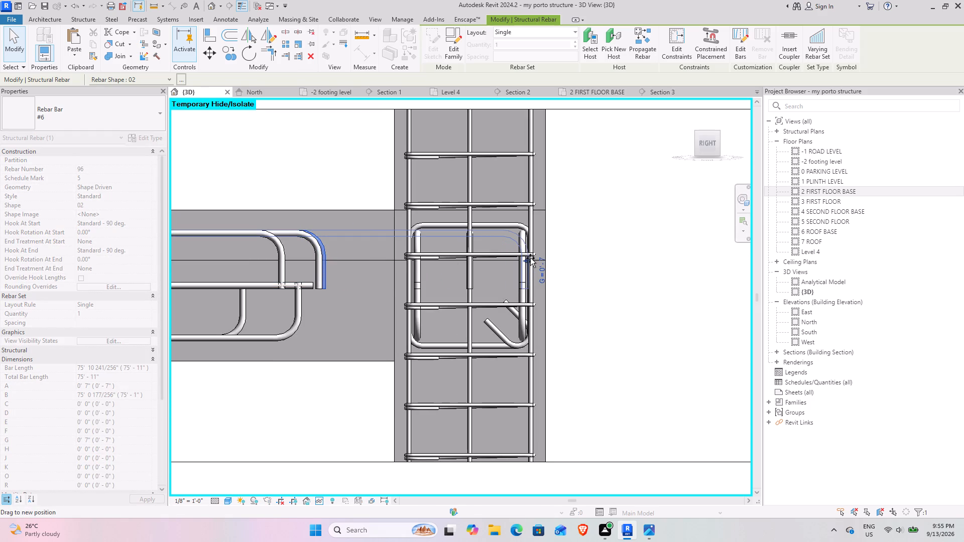
drag(530, 258, 531, 257)
click(324, 261)
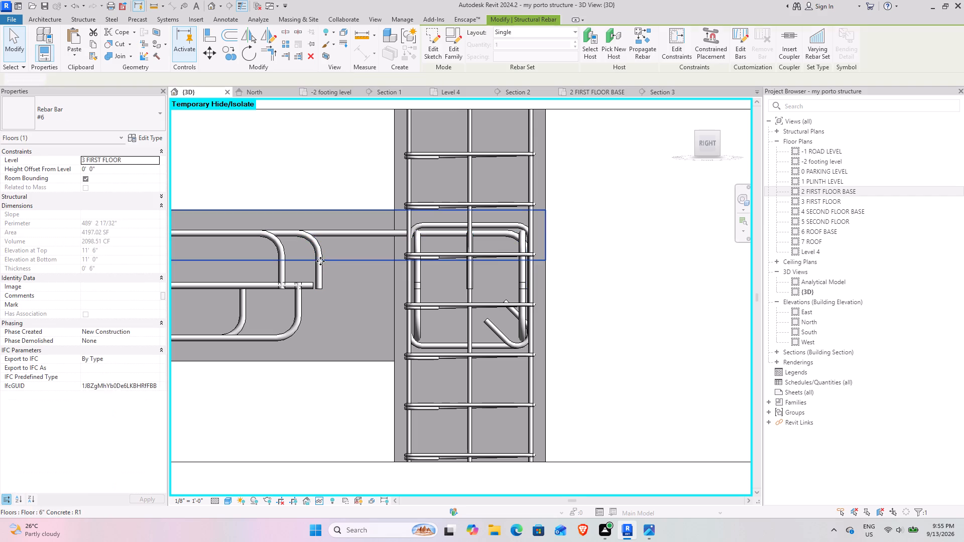
click(317, 249)
drag(322, 257, 347, 257)
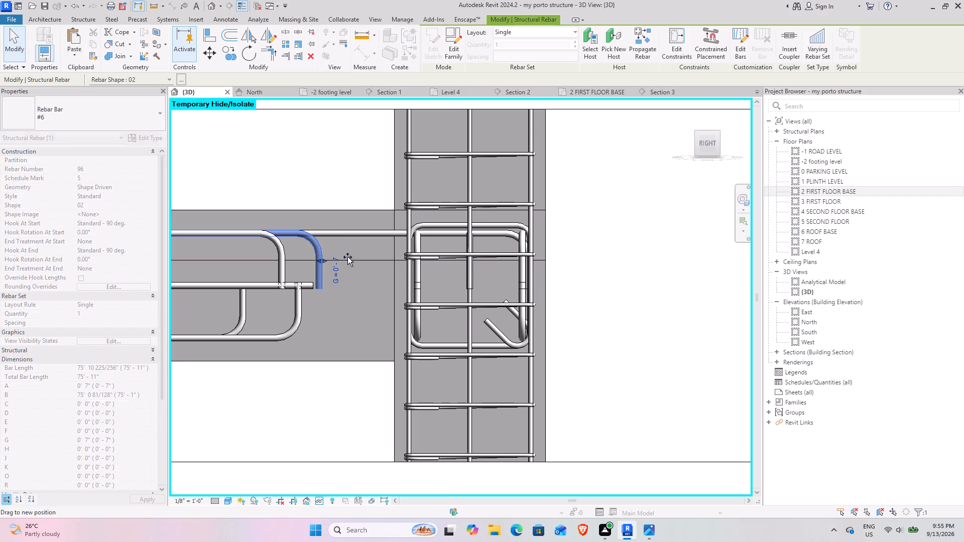
drag(347, 257, 532, 253)
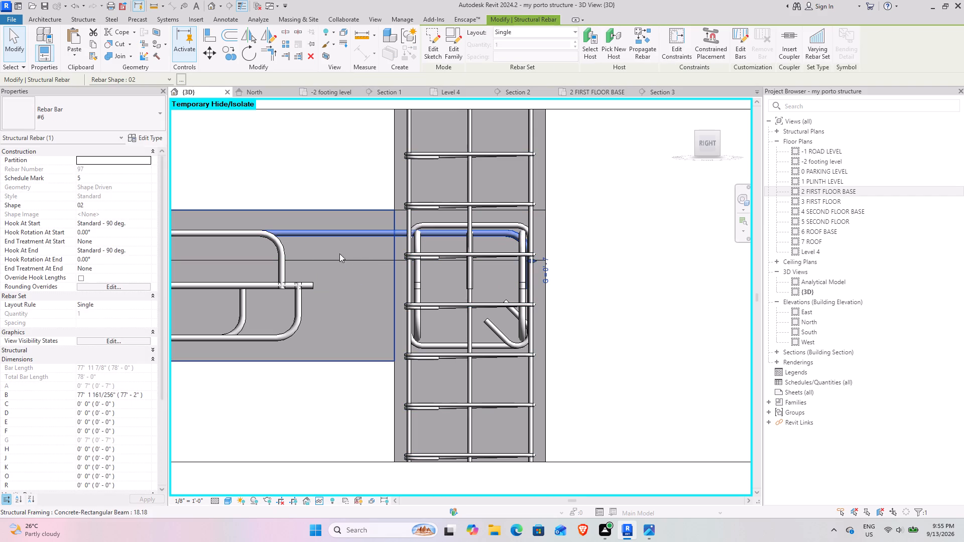
click(277, 253)
drag(286, 258, 517, 264)
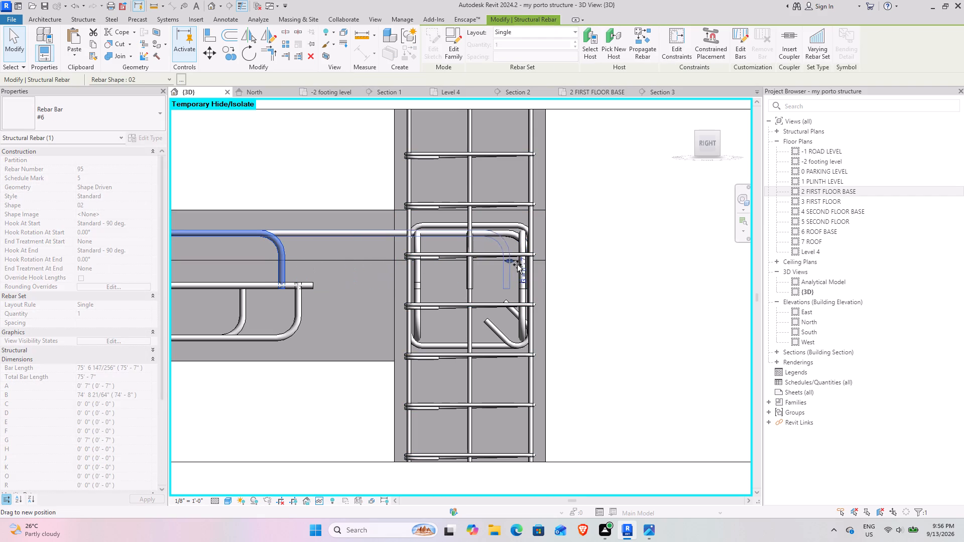
drag(517, 264, 529, 265)
Extend the straight mid-depth #6 bar into the far column, making it about 77'-0" long.
click(292, 286)
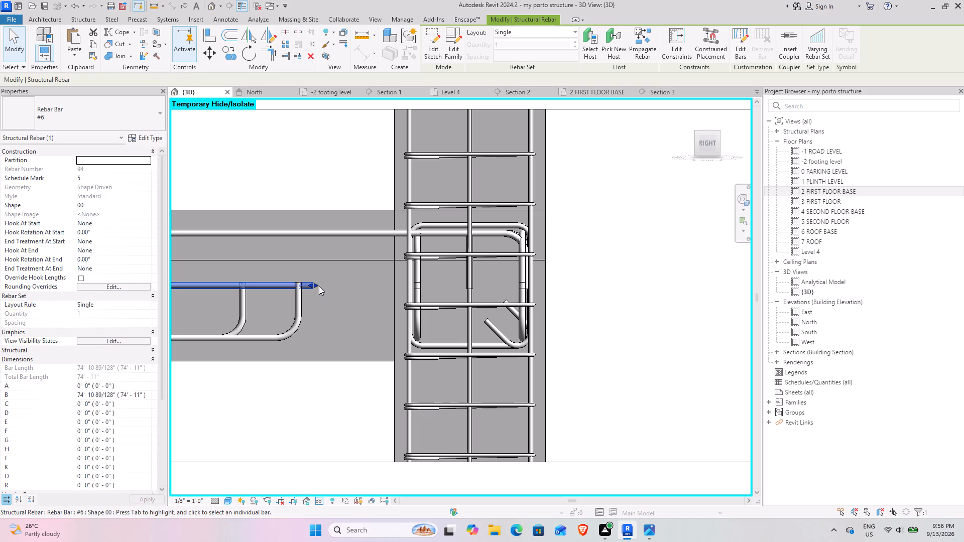
drag(319, 286, 527, 286)
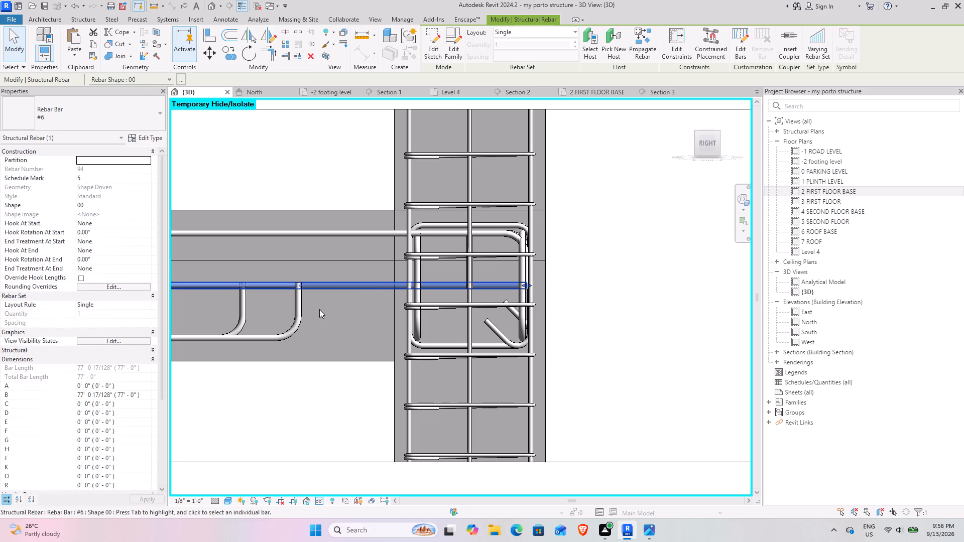
Extend the two bottom hooked #6 bars into the far column to its outer reinforcement, about 77'-11" long.
click(304, 313)
drag(300, 307, 528, 307)
click(240, 314)
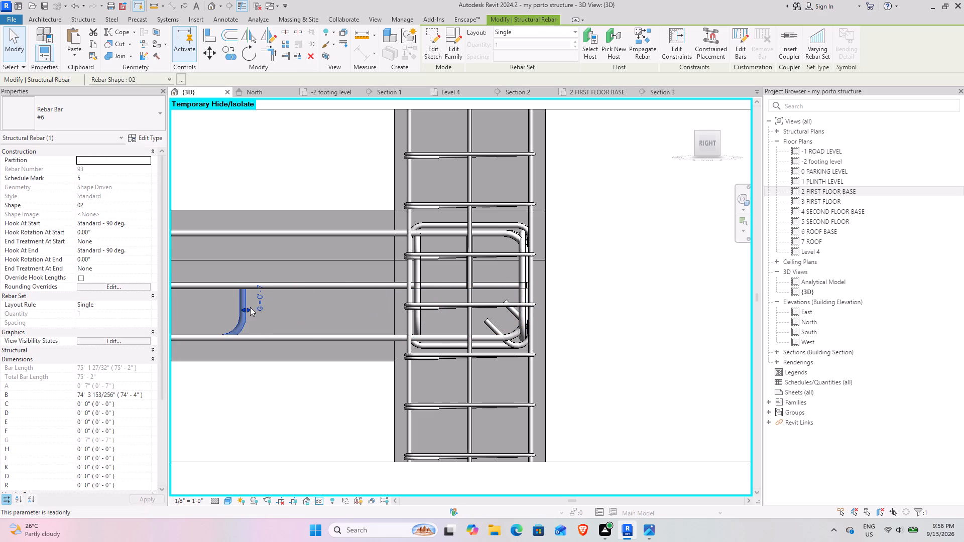
drag(250, 307, 525, 302)
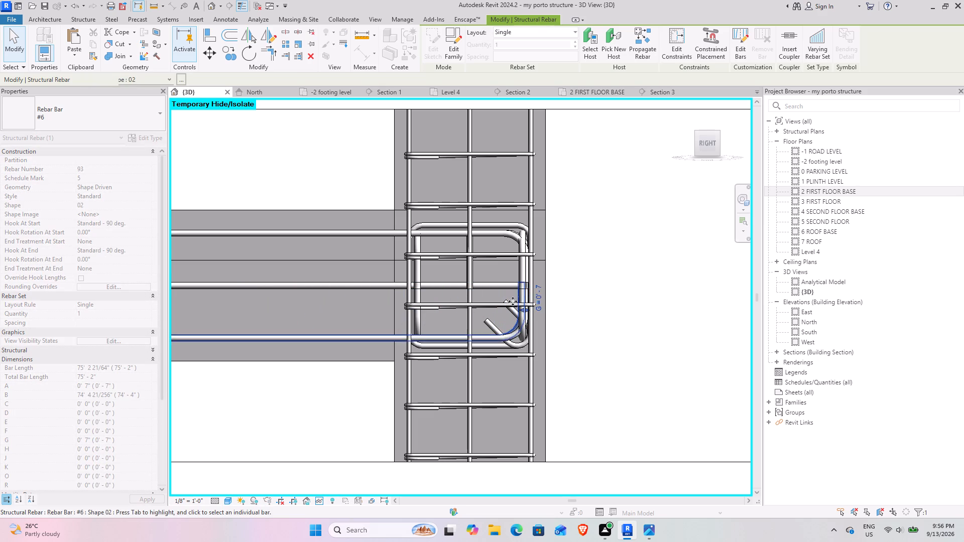
Move the #5 stirrup set ending beside the interior column about 6'-6" along the beam, past the column into the bare span.
scroll(424, 320, down, 13)
middle_drag(250, 326, 514, 280)
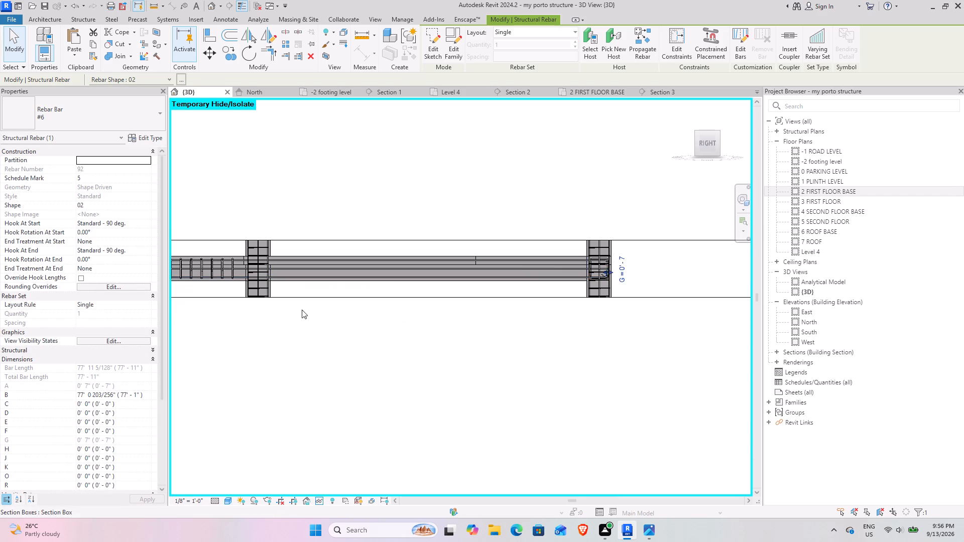
middle_drag(269, 315, 392, 315)
click(364, 350)
click(300, 274)
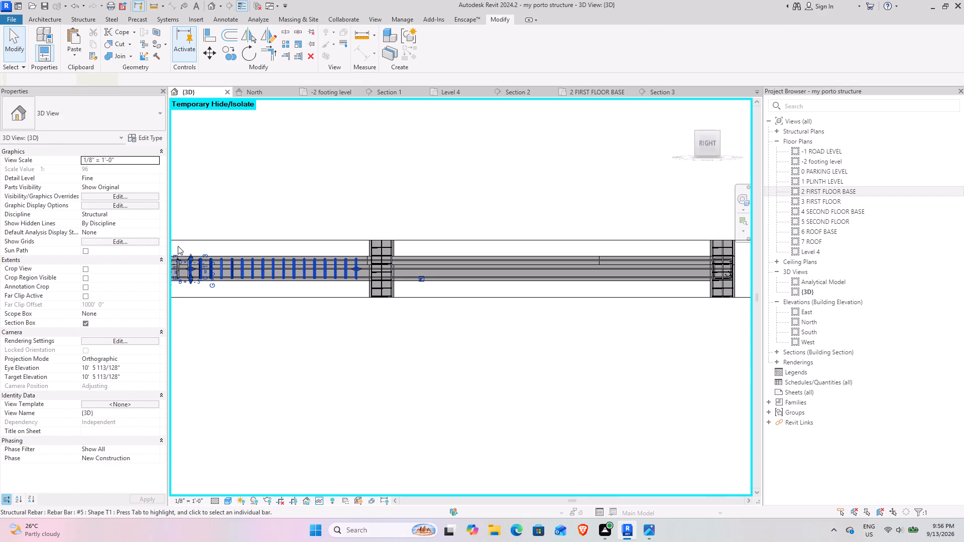
click(217, 53)
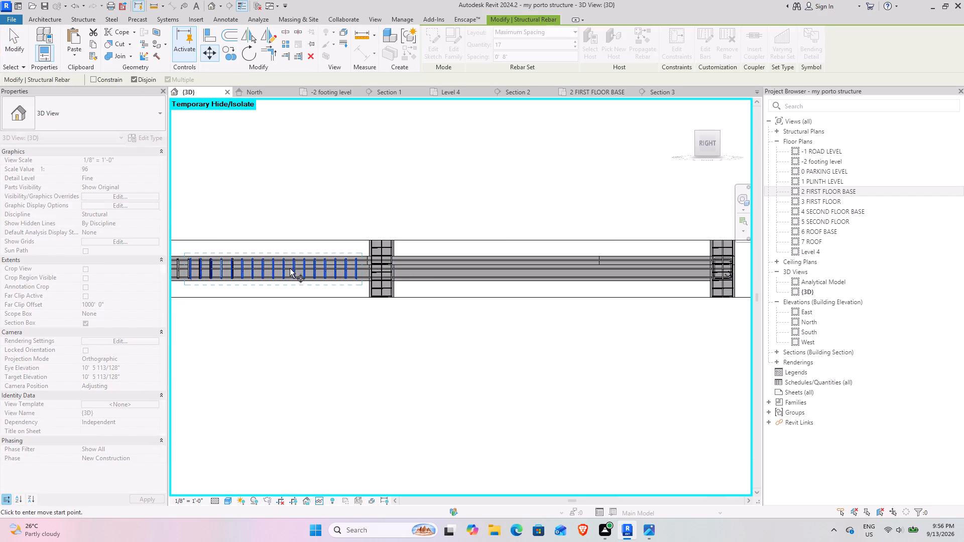
scroll(291, 250, up, 4)
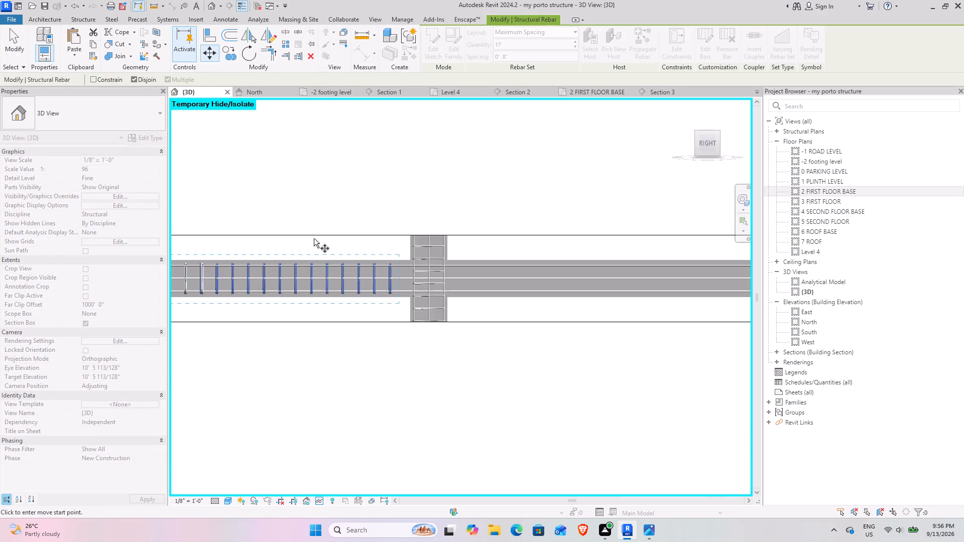
scroll(292, 256, up, 5)
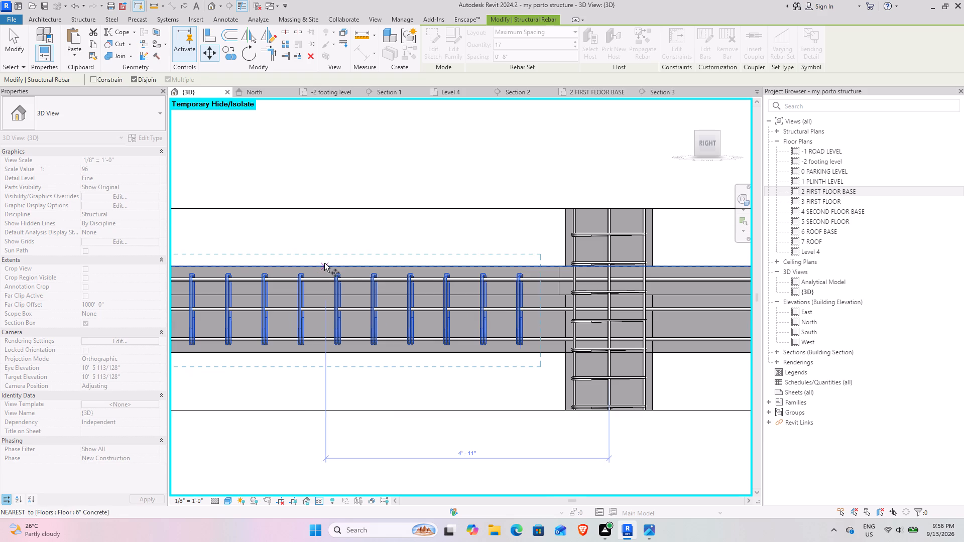
click(324, 263)
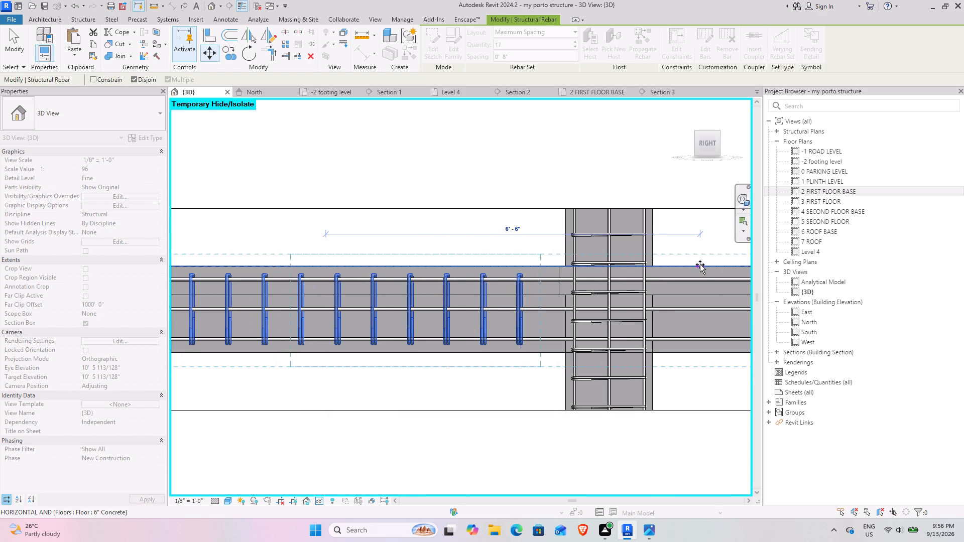
middle_drag(695, 264, 690, 264)
click(695, 263)
scroll(587, 265, down, 4)
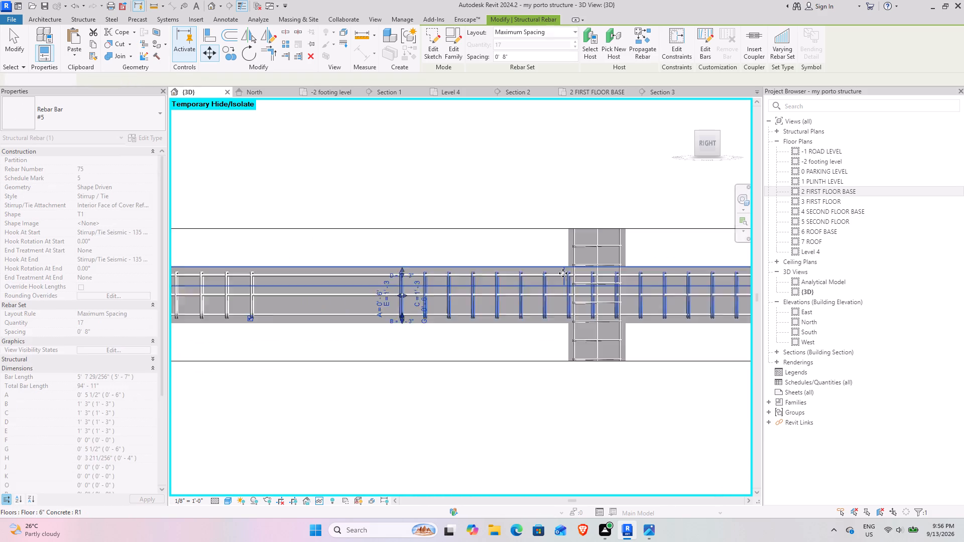
middle_drag(375, 258, 593, 258)
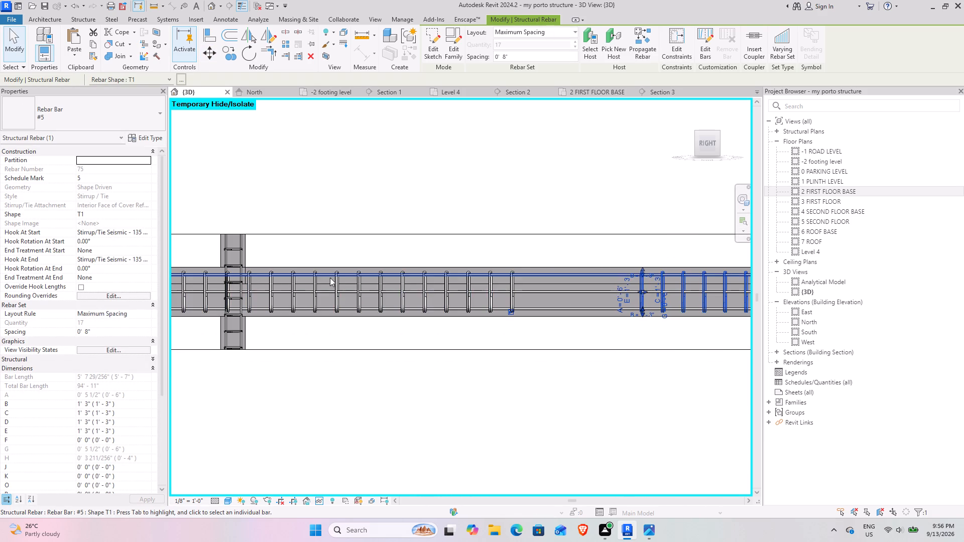
click(7, 47)
Examine the #5 stirrup sets along the preceding spans for gaps in coverage around the columns.
scroll(218, 239, down, 4)
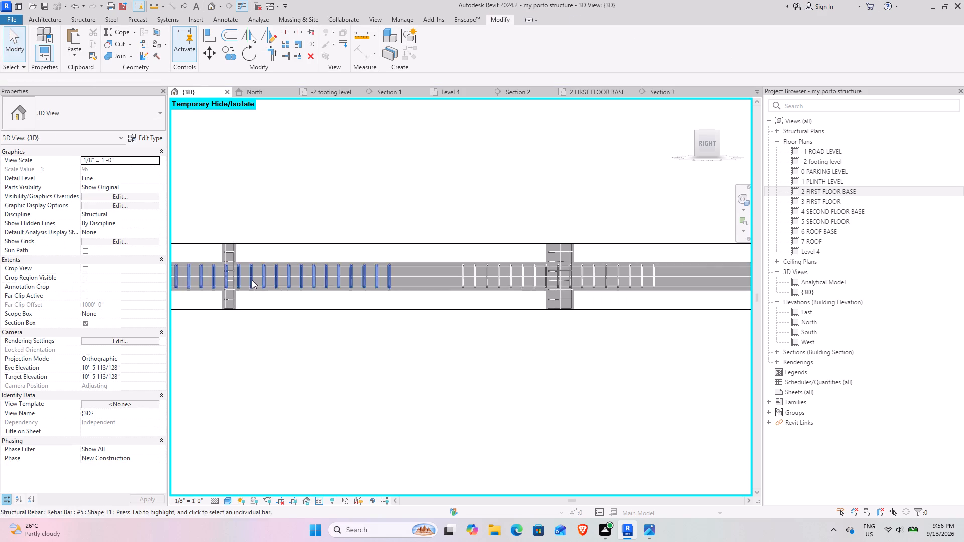
middle_drag(264, 292, 575, 261)
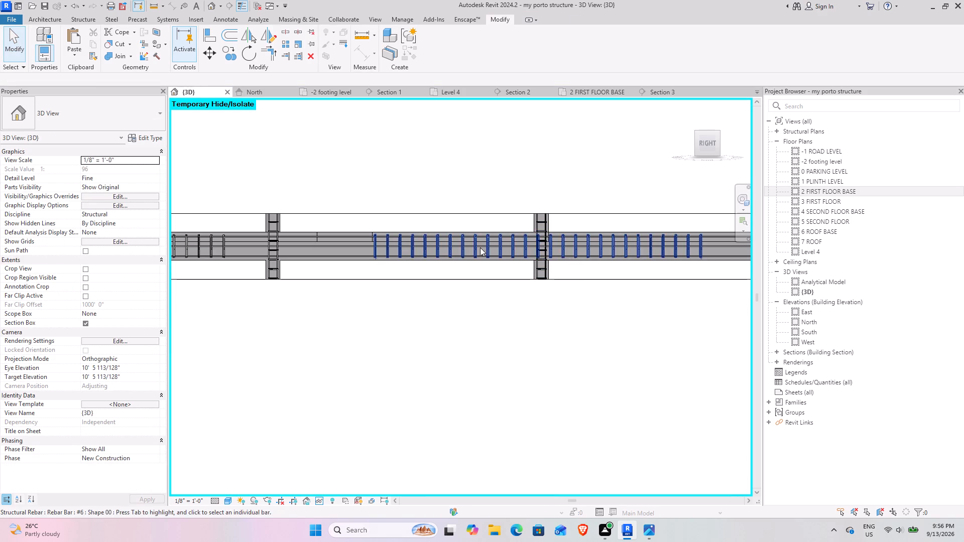
middle_drag(331, 239, 632, 246)
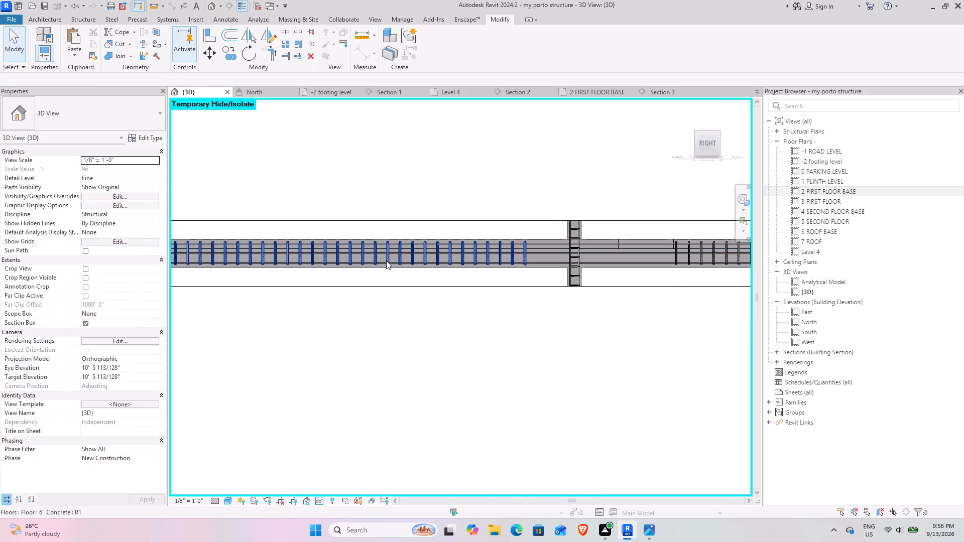
click(386, 262)
scroll(322, 285, down, 4)
middle_drag(325, 284, 342, 259)
scroll(372, 241, up, 2)
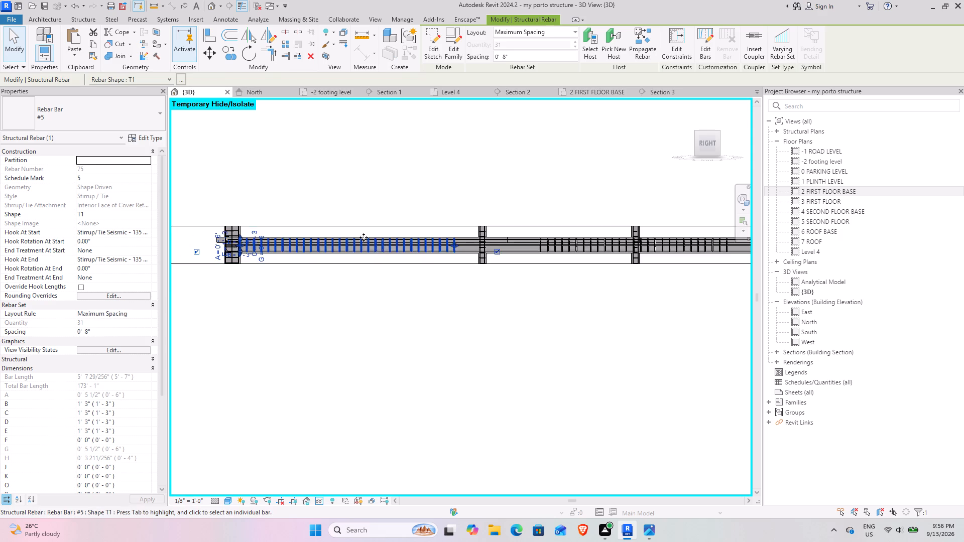
scroll(364, 237, up, 2)
scroll(317, 256, up, 9)
click(385, 360)
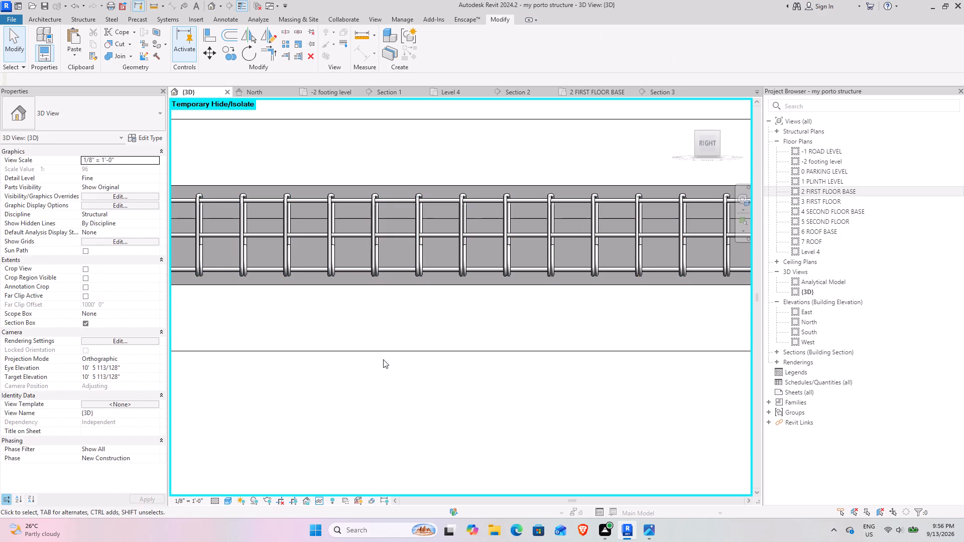
Extend the #5 stirrup set that stops short of the interior column up to the column's near face.
scroll(394, 316, down, 5)
middle_drag(570, 310, 166, 289)
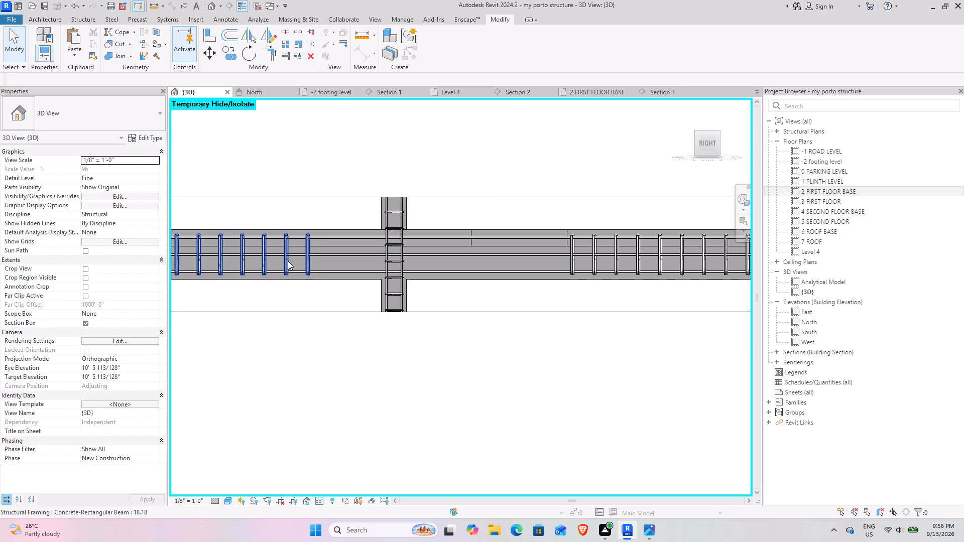
scroll(615, 302, down, 4)
middle_drag(583, 286, 464, 299)
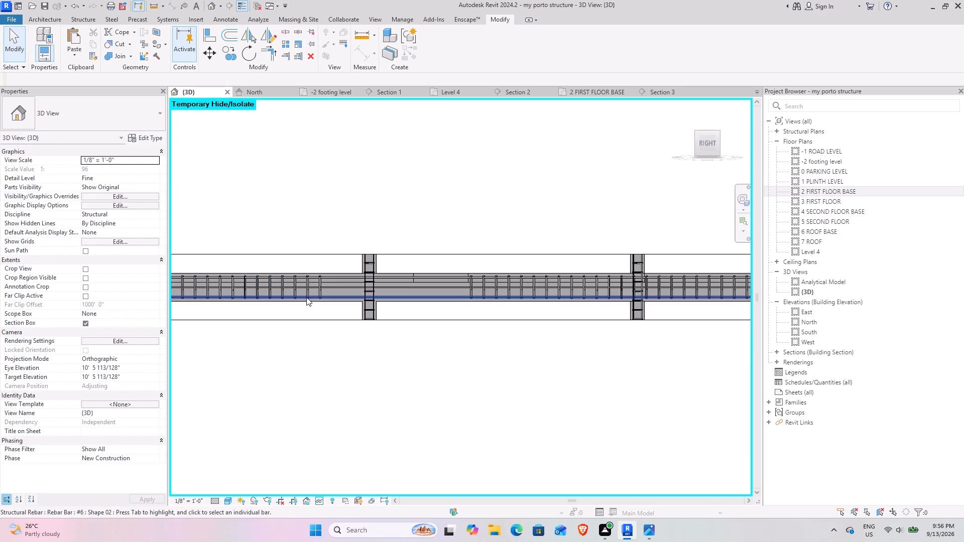
click(304, 289)
drag(320, 284, 368, 287)
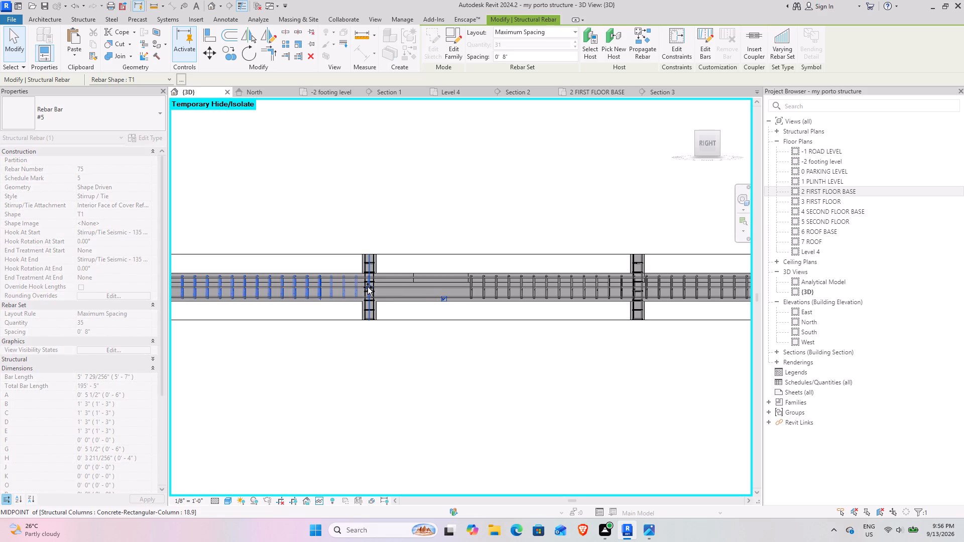
drag(368, 287, 362, 287)
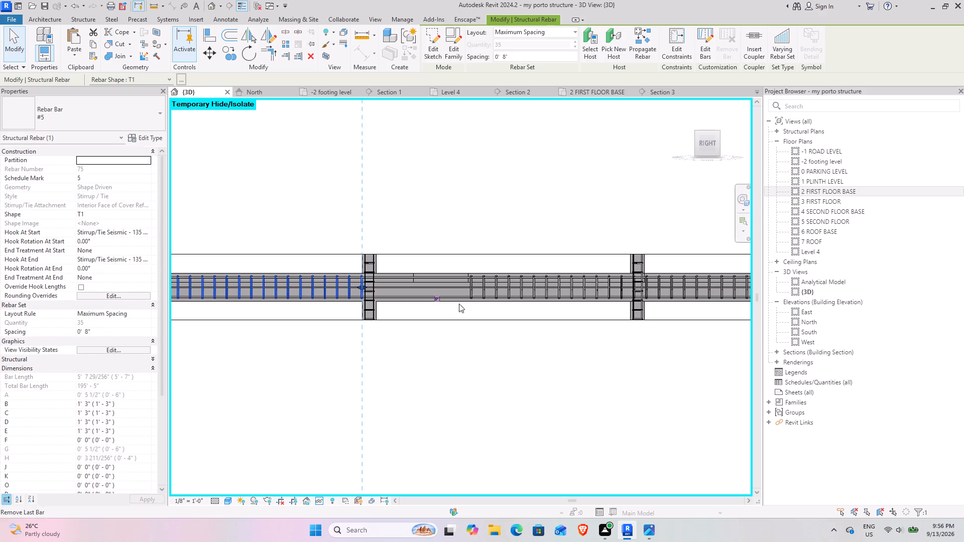
Refit the next span's #5 stirrup set to run from the interior column's far face to the following column's near face.
click(472, 295)
scroll(468, 294, up, 8)
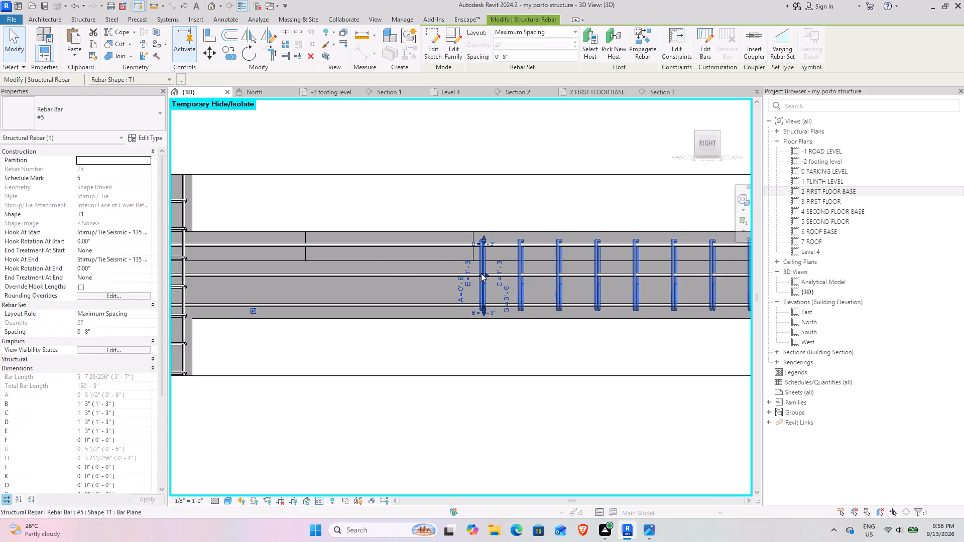
drag(481, 273, 190, 293)
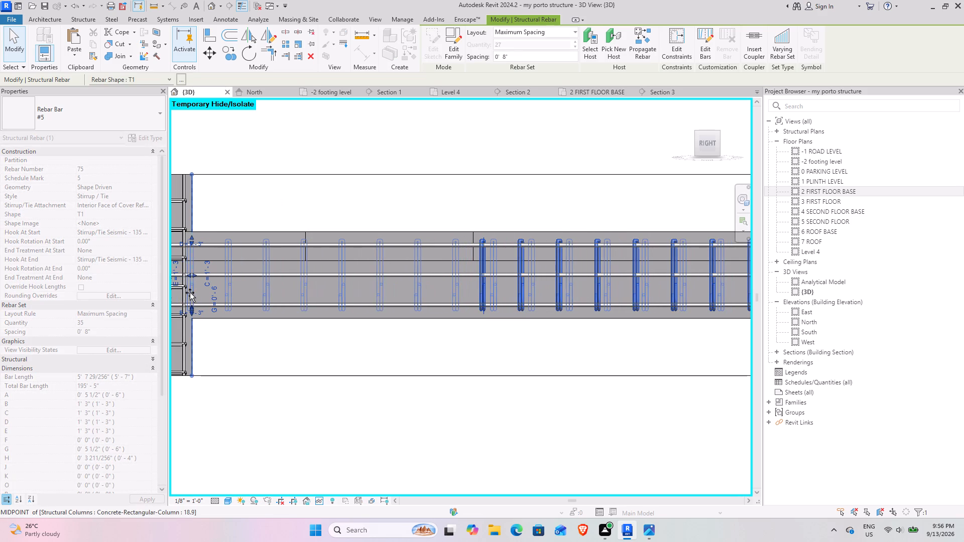
drag(190, 293, 186, 292)
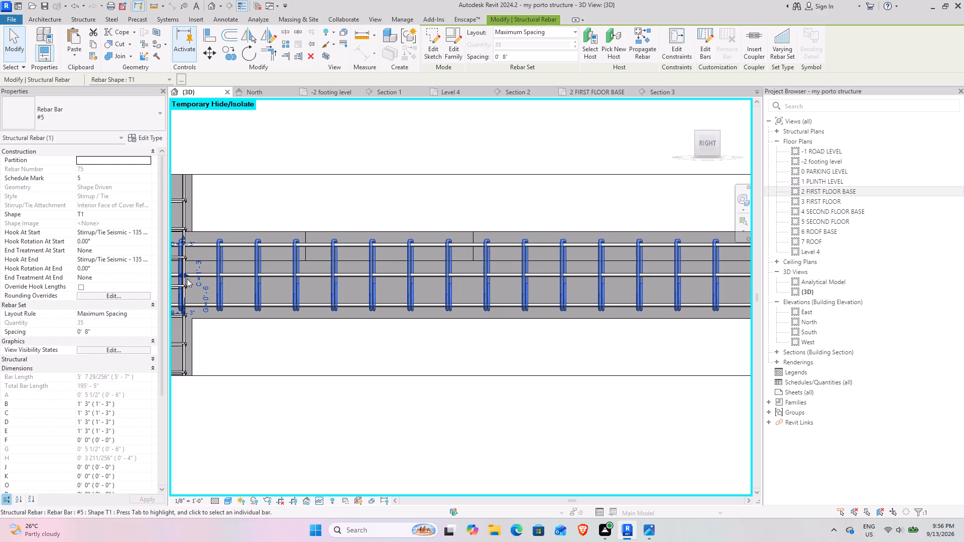
drag(183, 274, 194, 272)
scroll(382, 315, down, 5)
middle_drag(612, 342, 282, 335)
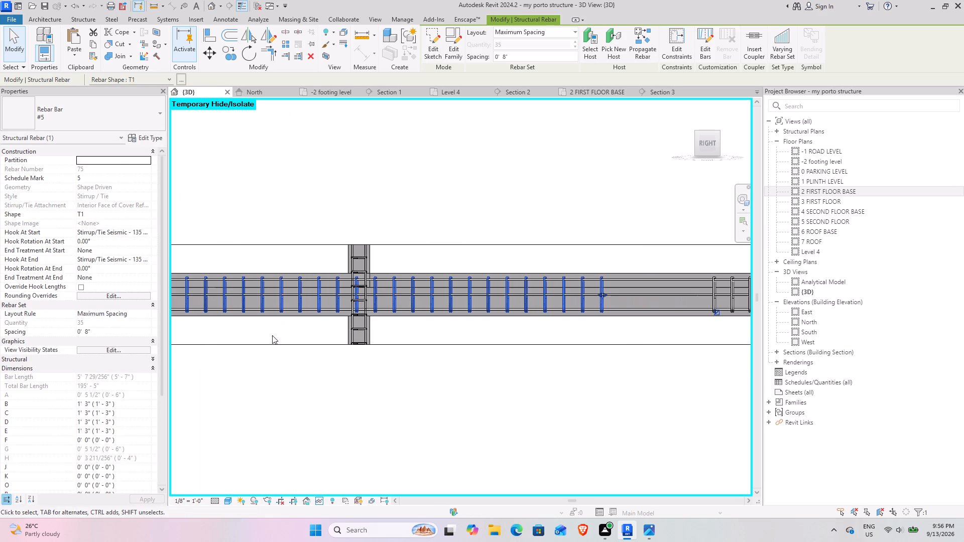
drag(600, 297, 349, 304)
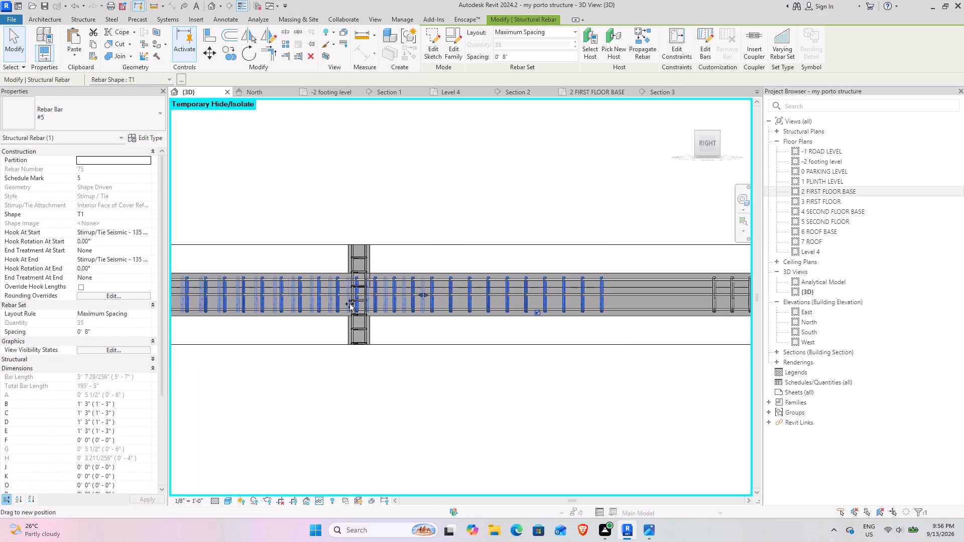
drag(349, 304, 346, 300)
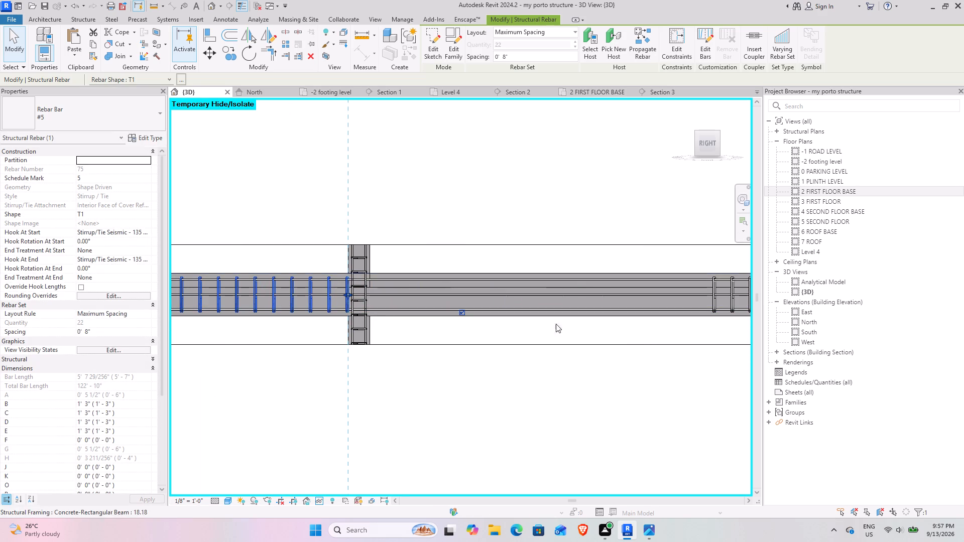
Copy the #5 stirrup set straddling the wide column about 11'-4" back along the beam into the bare span.
middle_drag(576, 328, 353, 339)
scroll(353, 340, down, 4)
middle_drag(541, 368, 309, 357)
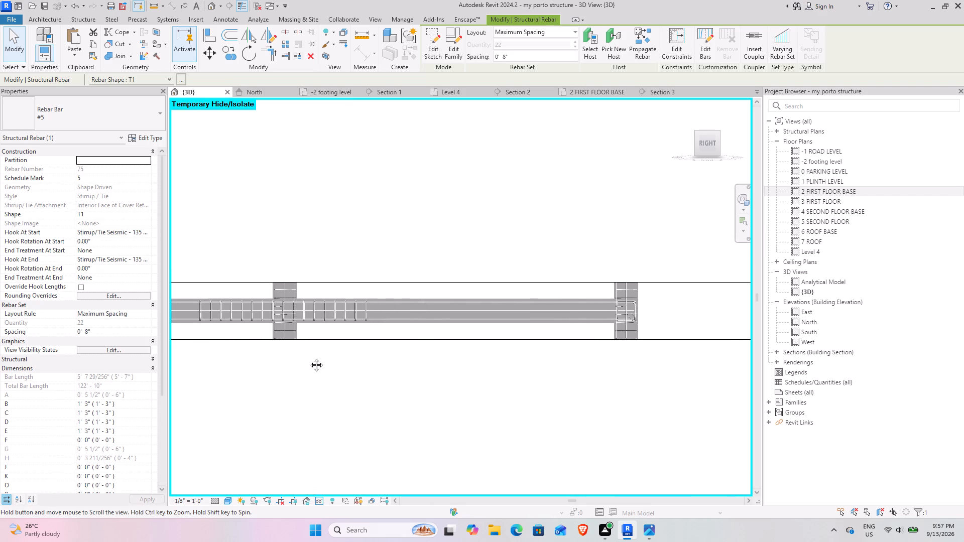
middle_drag(309, 357, 436, 355)
click(358, 307)
scroll(290, 291, up, 4)
click(232, 45)
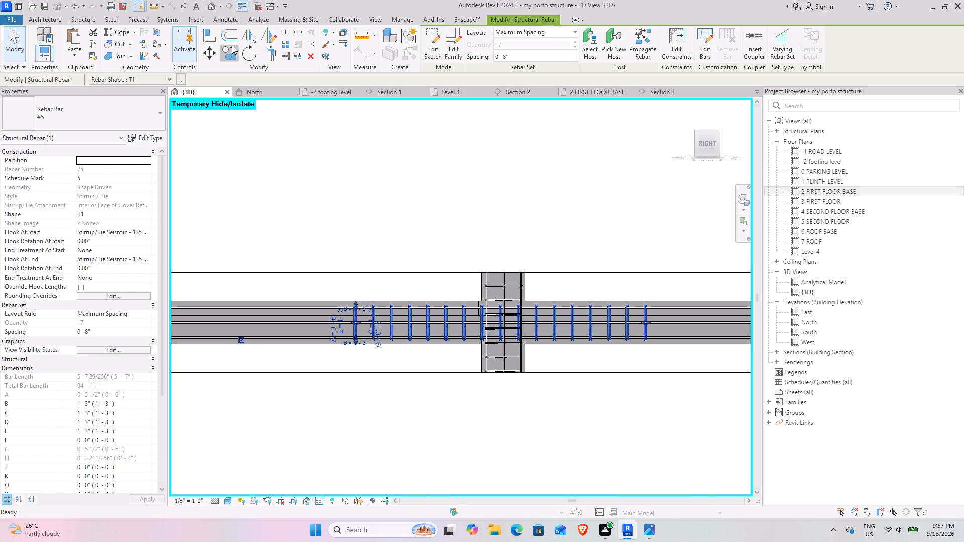
click(420, 298)
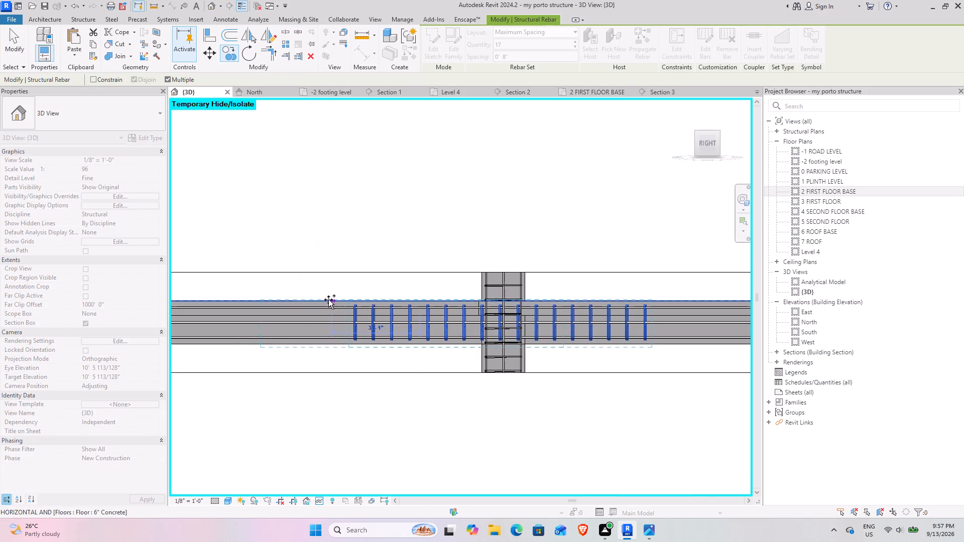
middle_drag(330, 300, 568, 289)
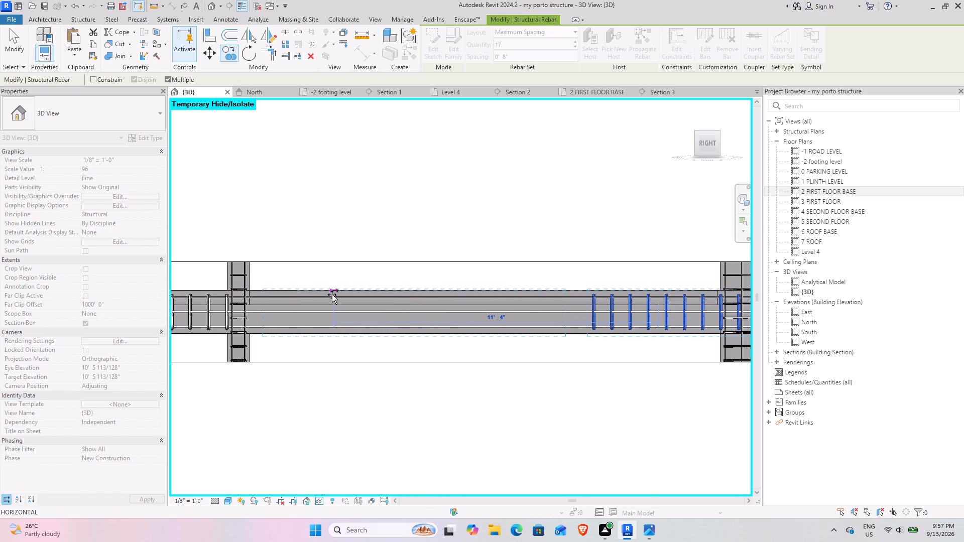
click(332, 295)
click(21, 47)
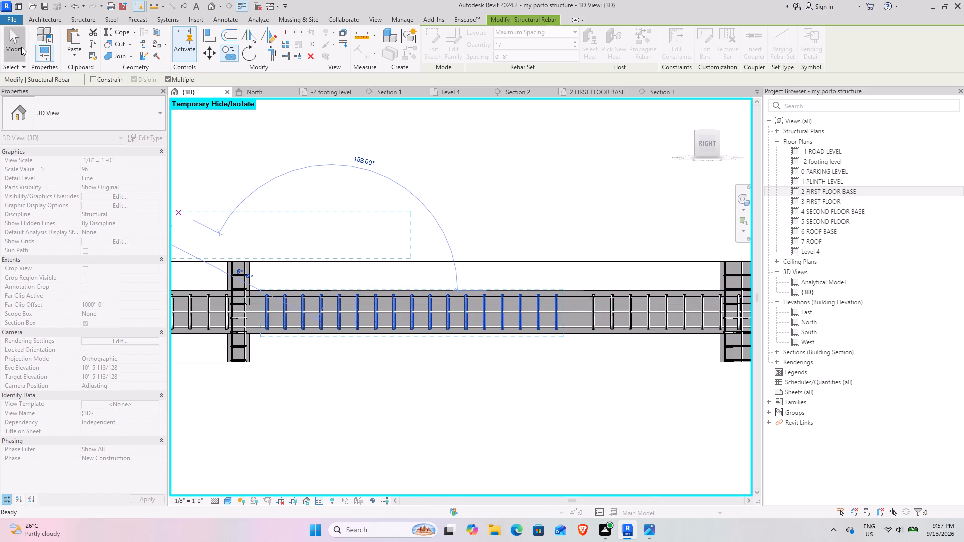
Refit the original straddling #5 stirrup set to run from the wide column's far face to the end column.
middle_drag(676, 309, 163, 289)
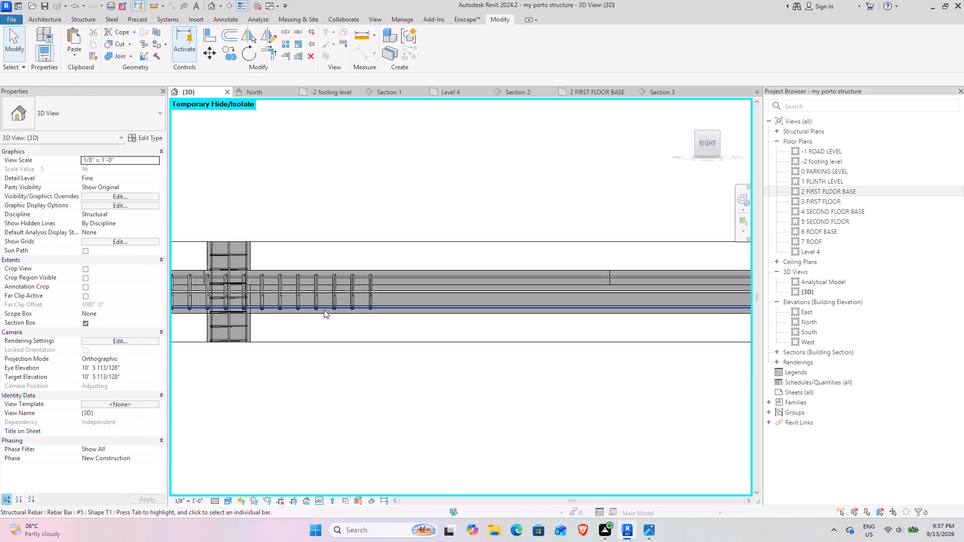
click(321, 304)
middle_drag(244, 305, 378, 305)
drag(213, 289, 383, 288)
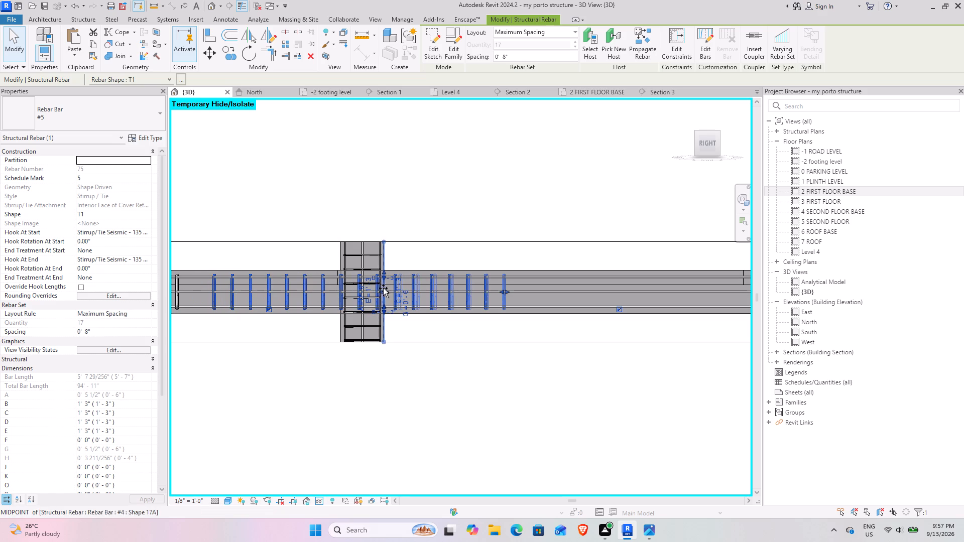
drag(383, 288, 386, 288)
drag(507, 292, 622, 292)
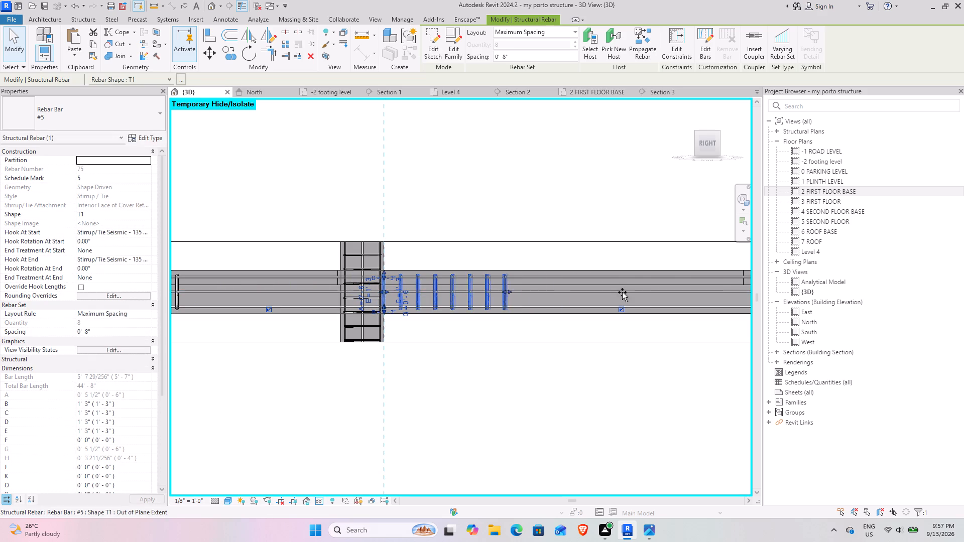
drag(622, 292, 722, 292)
scroll(668, 314, down, 4)
middle_drag(647, 312, 387, 294)
scroll(446, 291, up, 4)
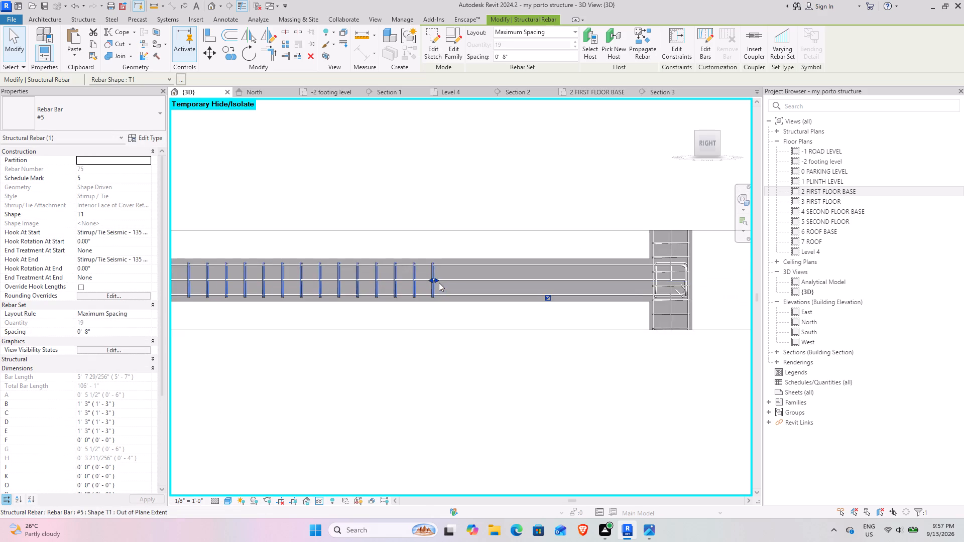
drag(435, 278, 654, 278)
Extend the copied #5 stirrup set up to the near face of the wide column.
scroll(521, 332, down, 3)
middle_drag(399, 345, 660, 332)
middle_drag(486, 294, 602, 294)
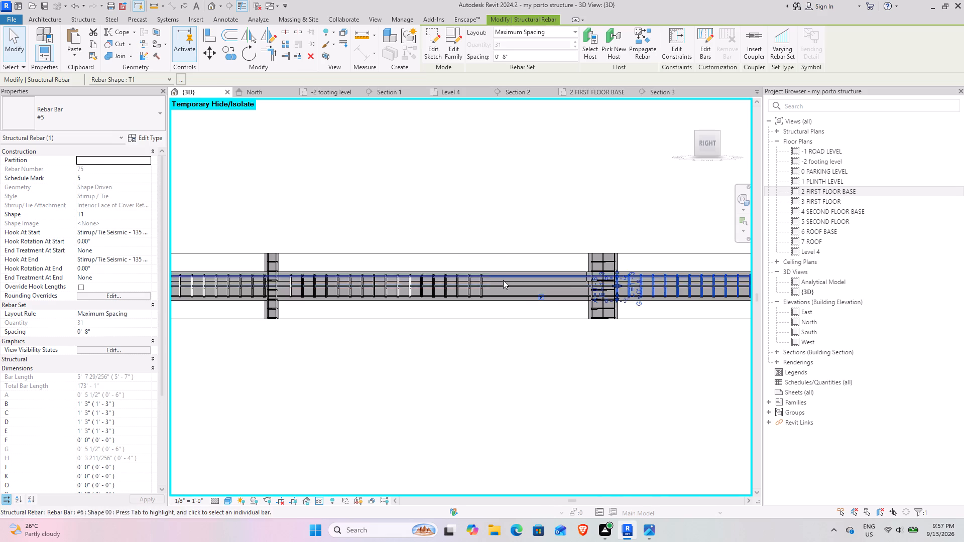
scroll(487, 277, up, 4)
click(476, 286)
drag(481, 293, 612, 293)
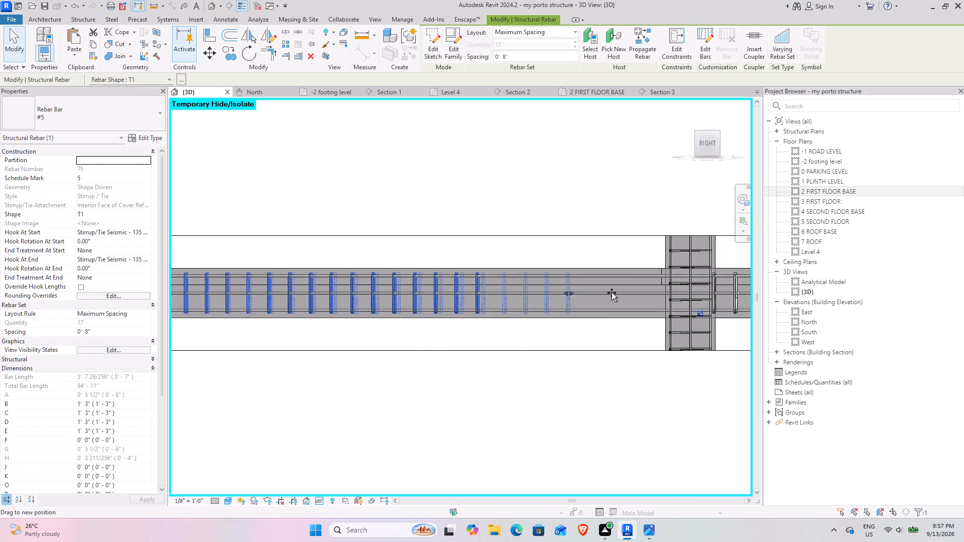
drag(612, 293, 671, 296)
click(668, 292)
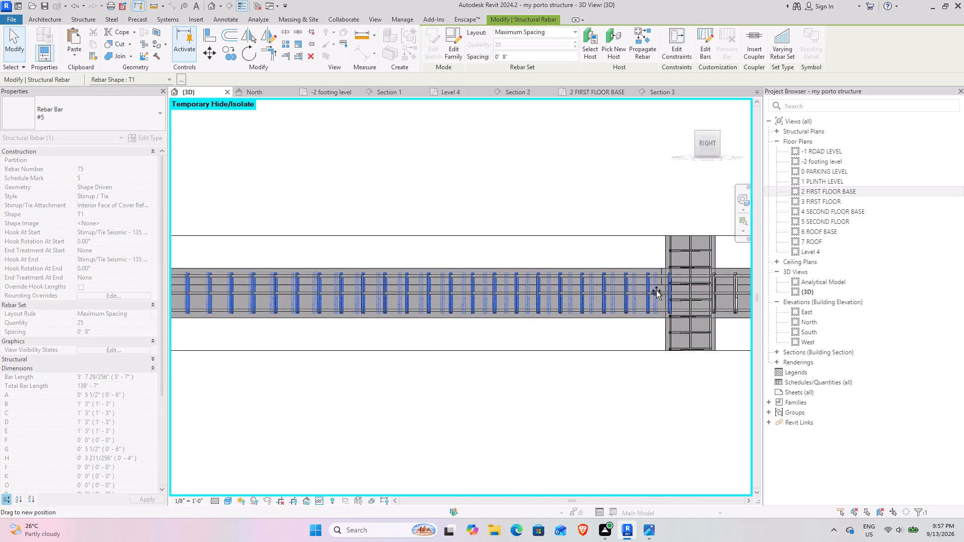
Examine the stirrup coverage back along the beam to the first column and its hooked bar ends.
scroll(571, 316, down, 5)
middle_drag(427, 346, 650, 299)
middle_drag(403, 317, 524, 317)
middle_drag(443, 326, 641, 316)
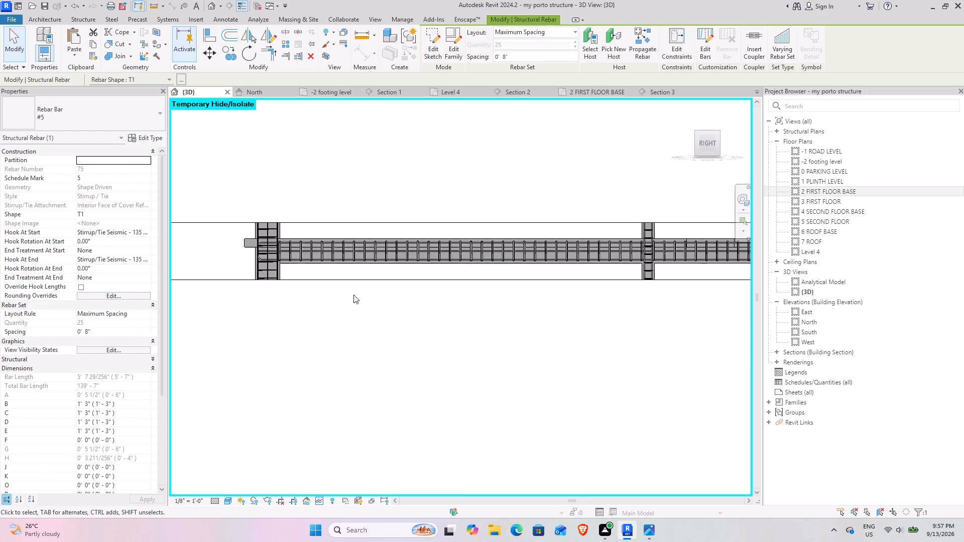
scroll(265, 233, up, 12)
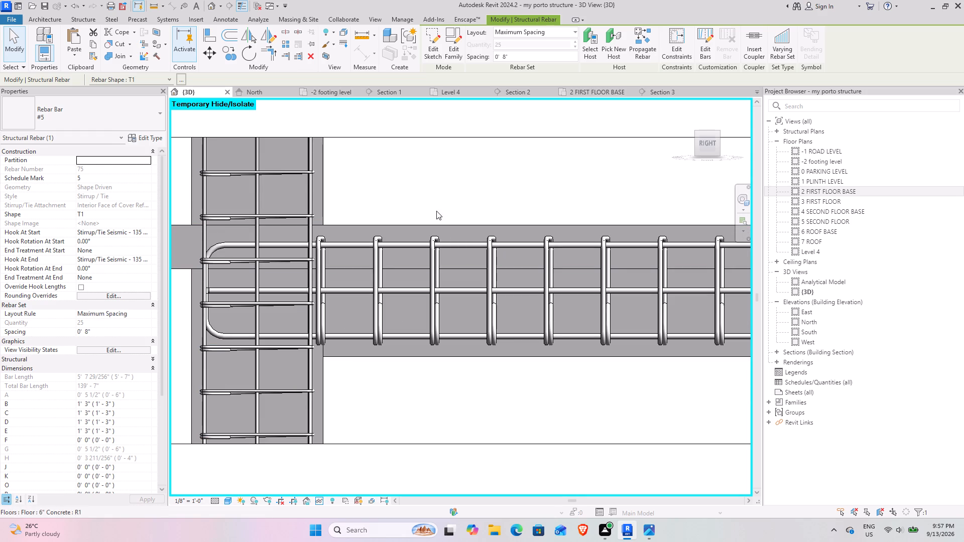
click(432, 207)
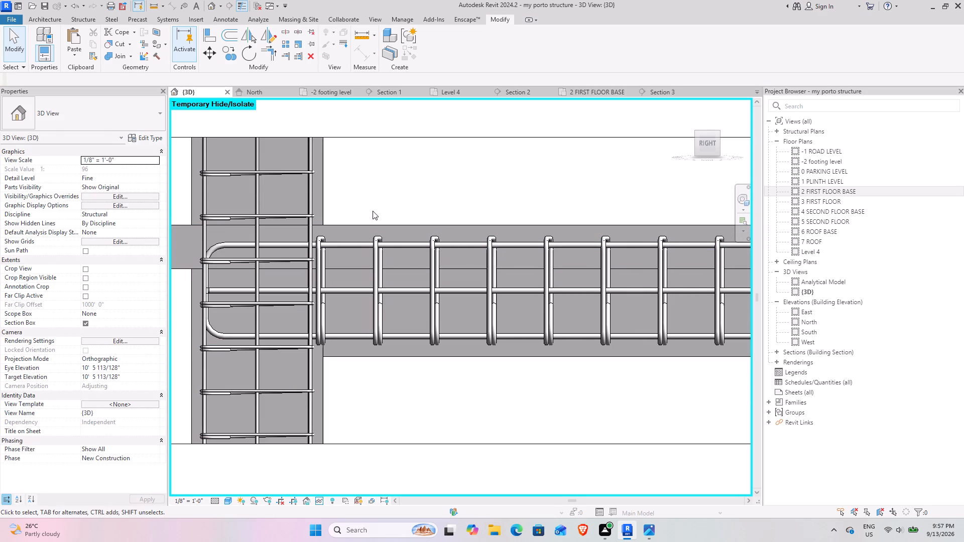
Turn off the 3D view's section box to show the whole structure.
scroll(397, 184, down, 8)
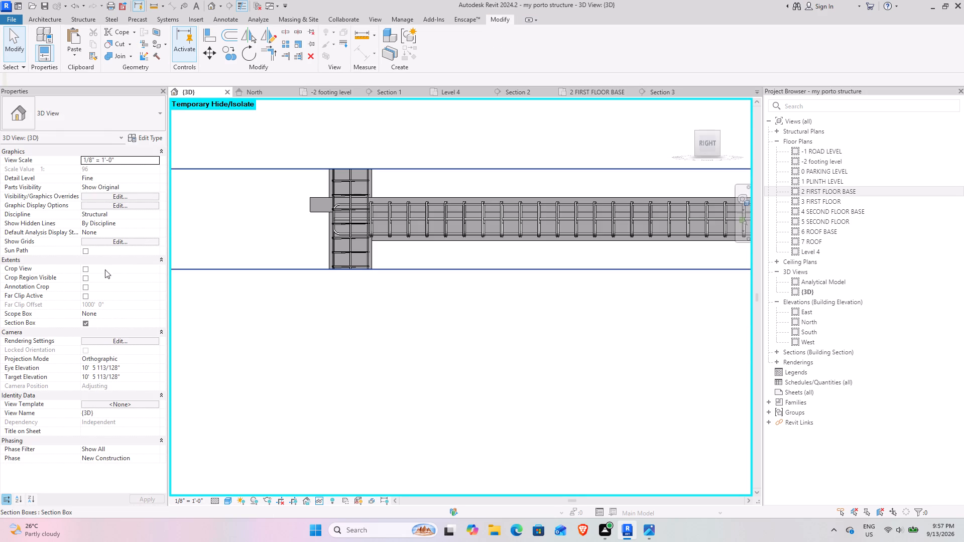
click(84, 322)
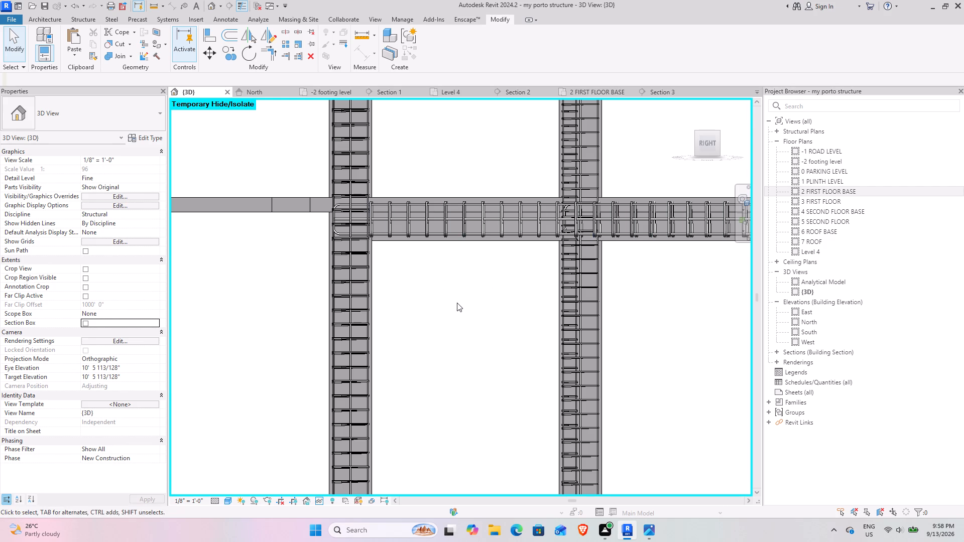
Examine the whole structure from several angles, checking the reinforced beams, columns and footings.
scroll(457, 303, down, 6)
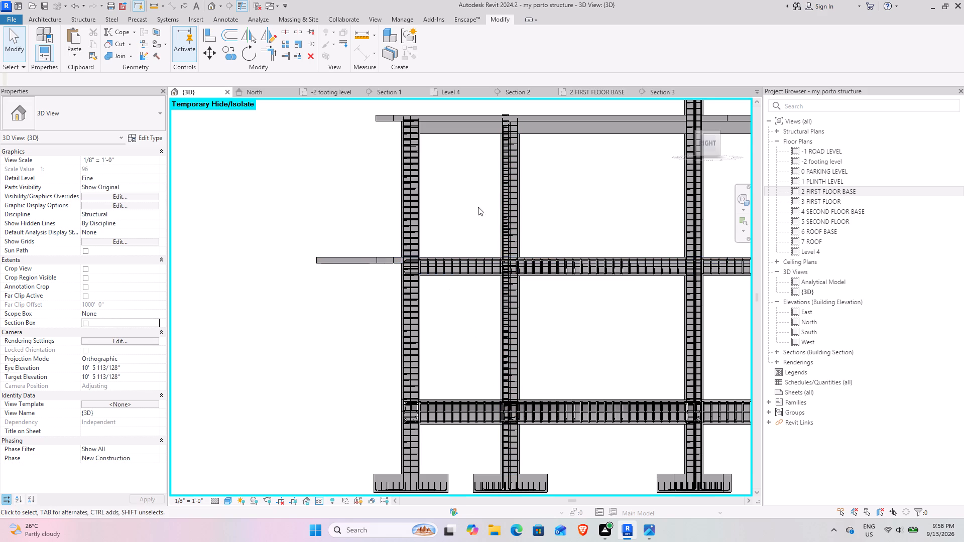
scroll(478, 207, down, 5)
middle_drag(623, 152, 431, 267)
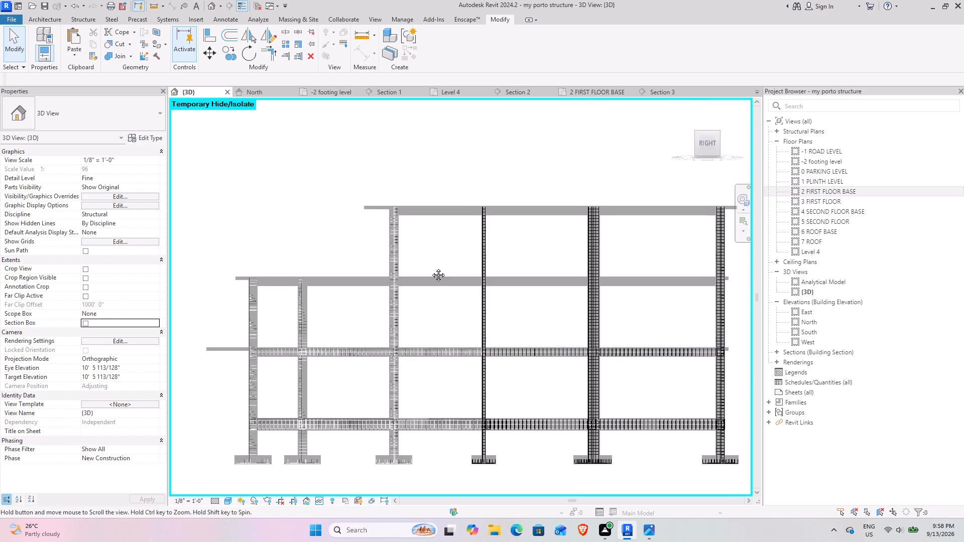
middle_drag(431, 267, 415, 220)
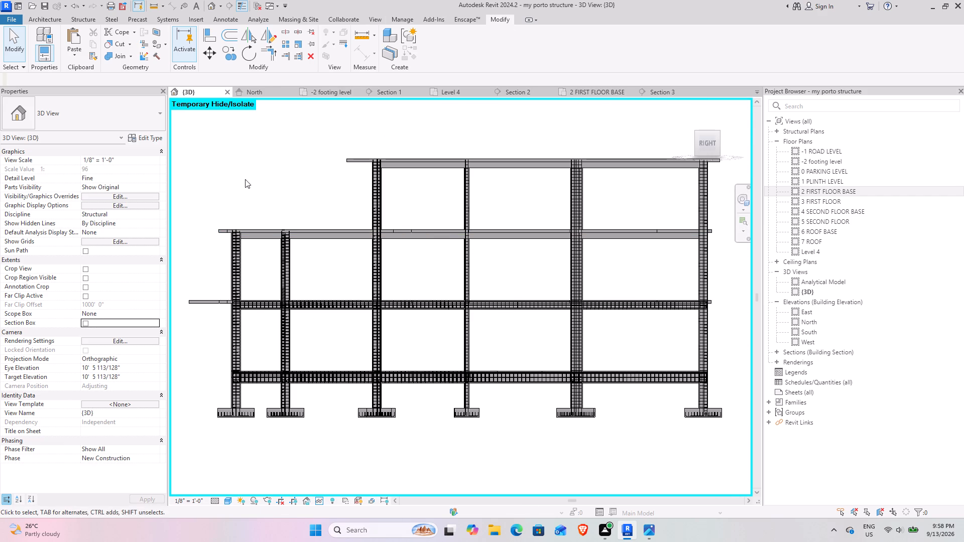
shift+middle_drag(489, 228, 501, 270)
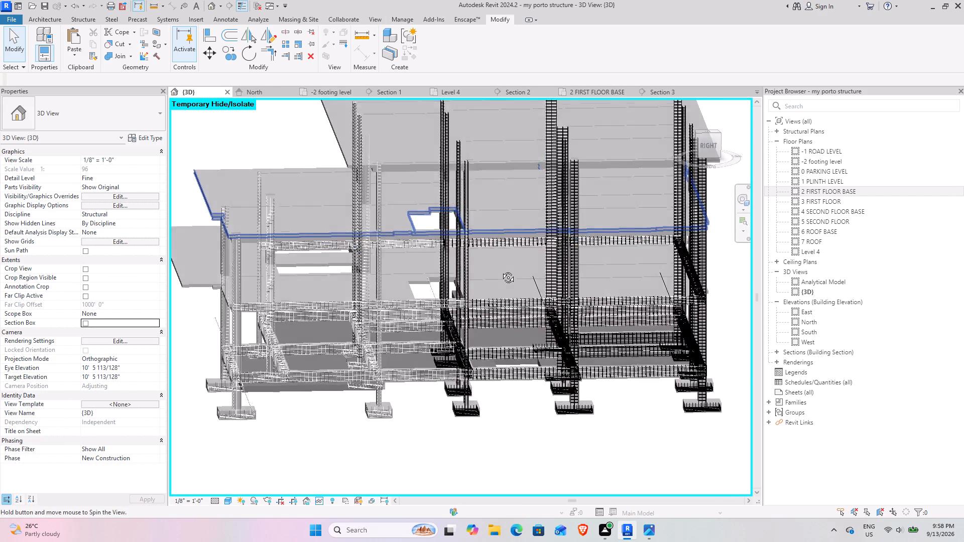
shift+middle_drag(501, 270, 682, 318)
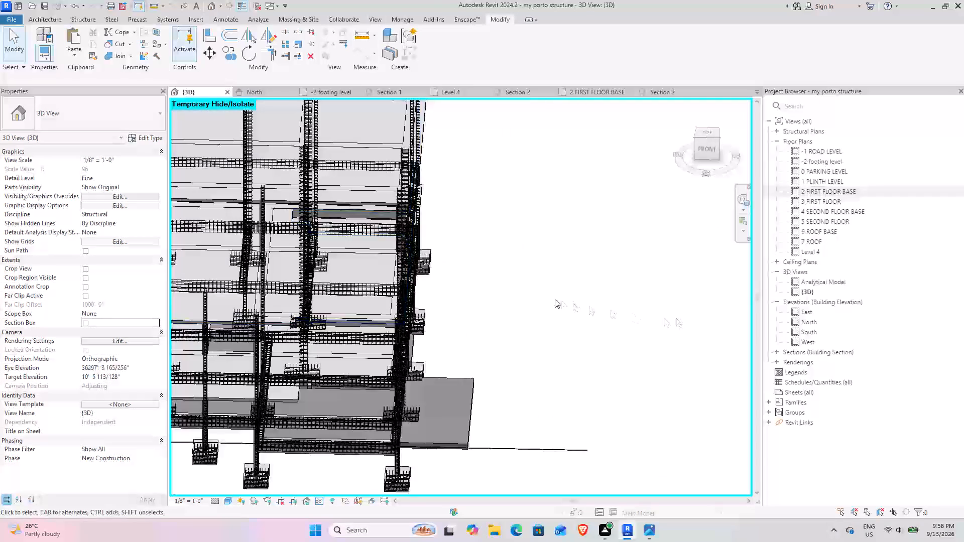
middle_drag(552, 299, 728, 188)
scroll(544, 265, up, 4)
shift+middle_drag(434, 295, 424, 205)
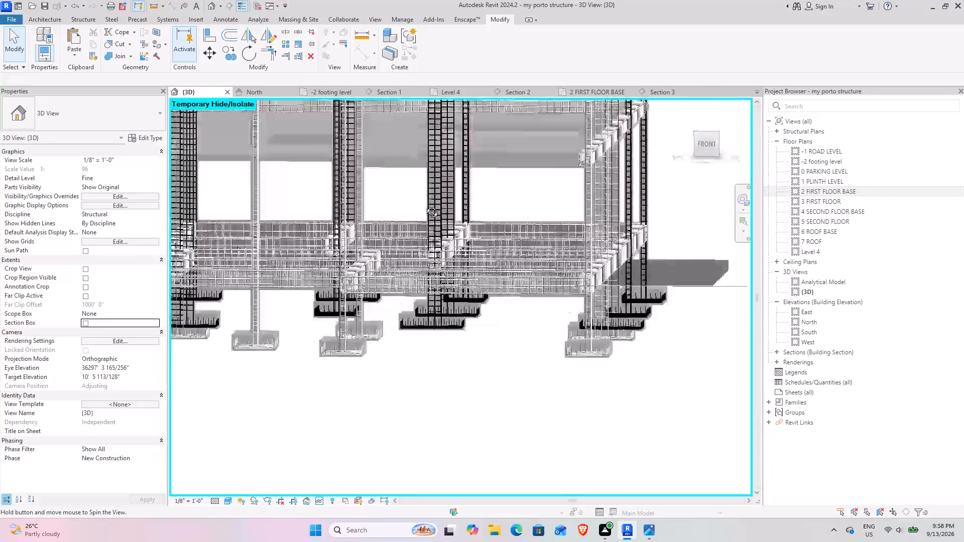
shift+middle_drag(424, 205, 380, 216)
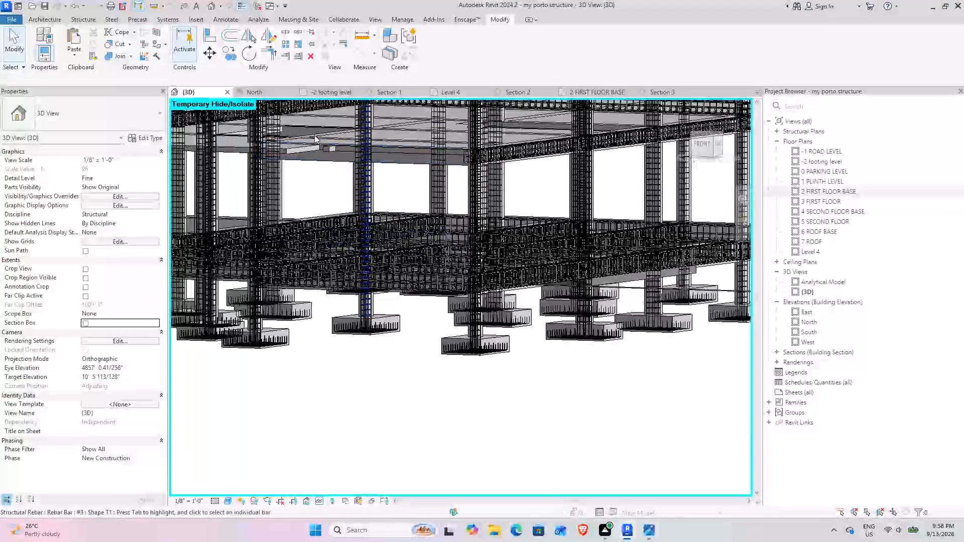
scroll(378, 88, up, 1)
scroll(402, 253, down, 8)
shift+middle_drag(419, 228, 389, 220)
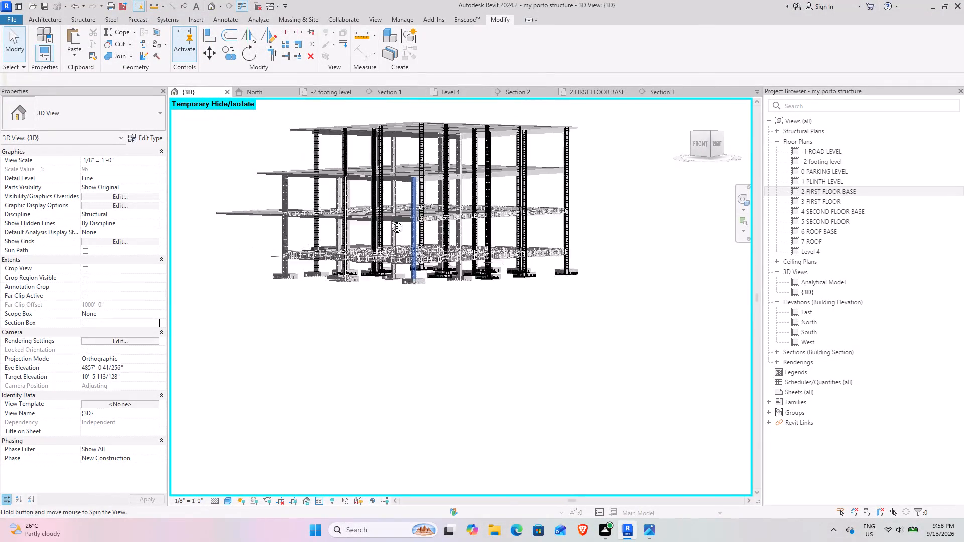
Examine the structure from several angles and close up for first floor beams still without rebar.
shift+middle_drag(389, 220, 326, 242)
scroll(413, 178, up, 9)
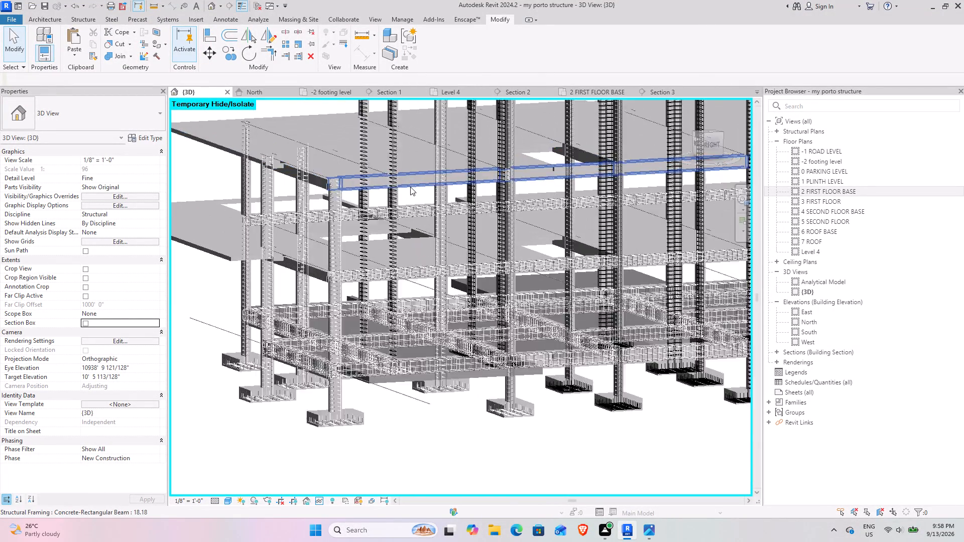
shift+middle_drag(371, 283, 445, 255)
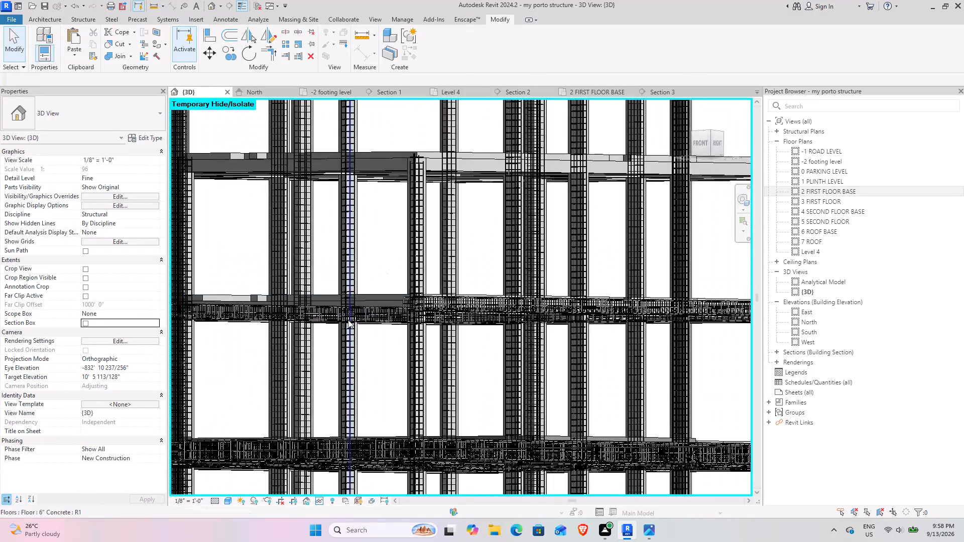
scroll(426, 279, down, 5)
shift+middle_drag(406, 293, 448, 329)
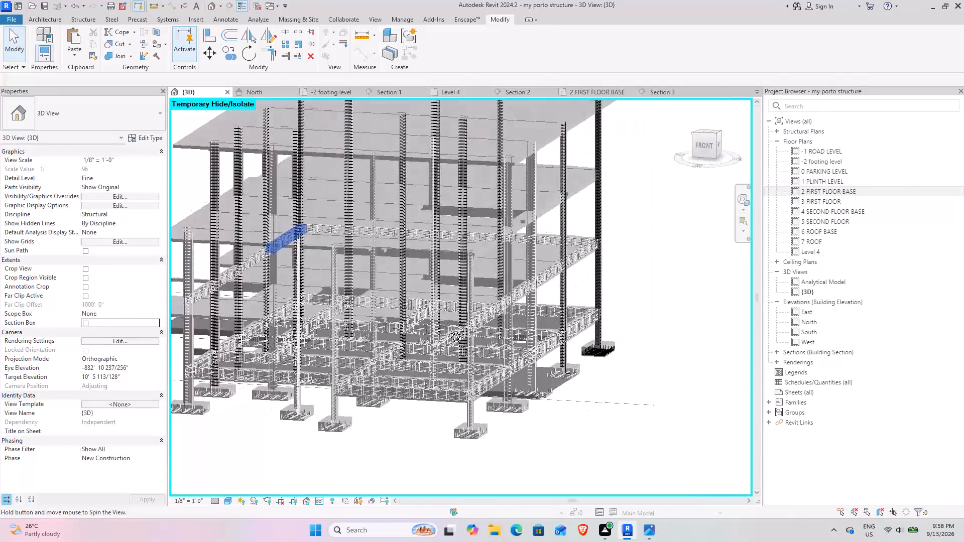
shift+middle_drag(448, 329, 396, 339)
scroll(438, 317, up, 8)
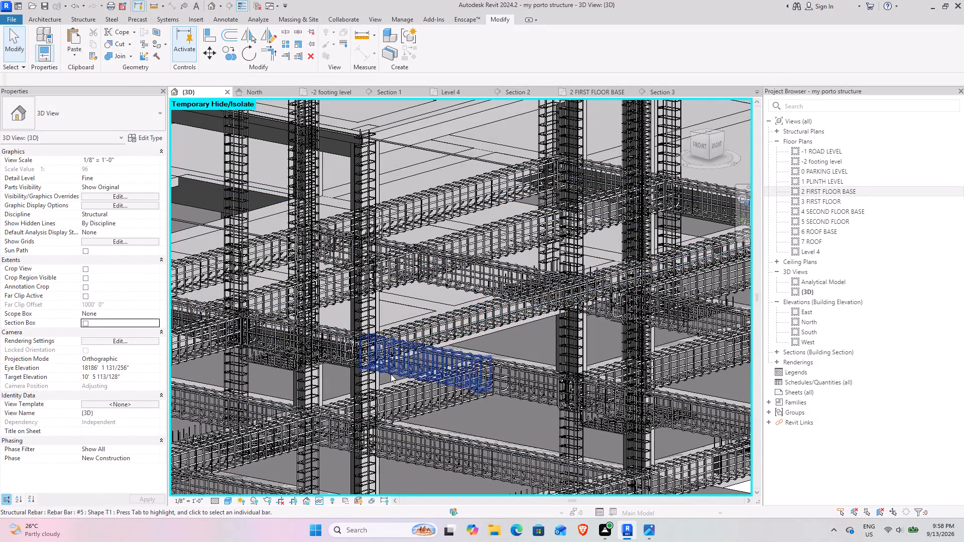
scroll(349, 387, down, 9)
shift+middle_drag(330, 397, 355, 369)
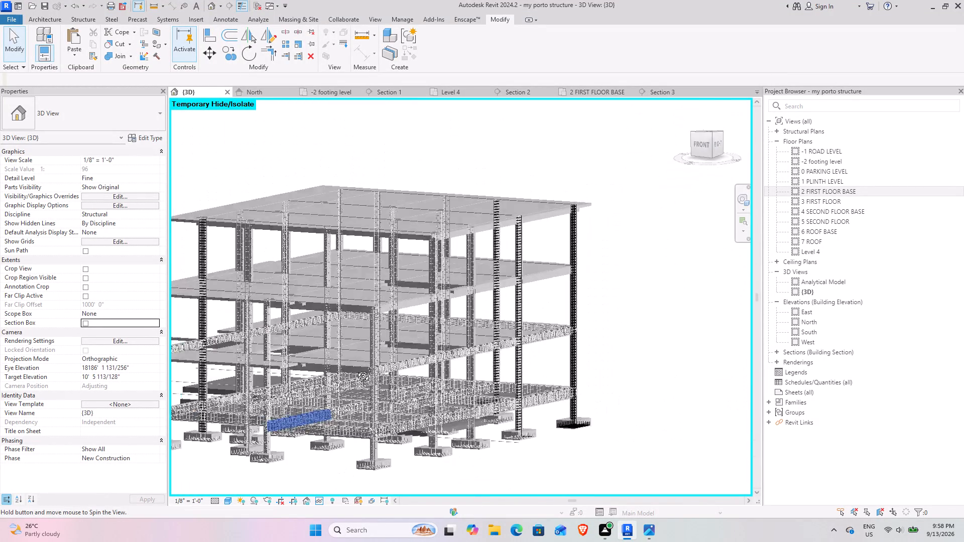
shift+middle_drag(355, 369, 333, 333)
scroll(289, 367, up, 9)
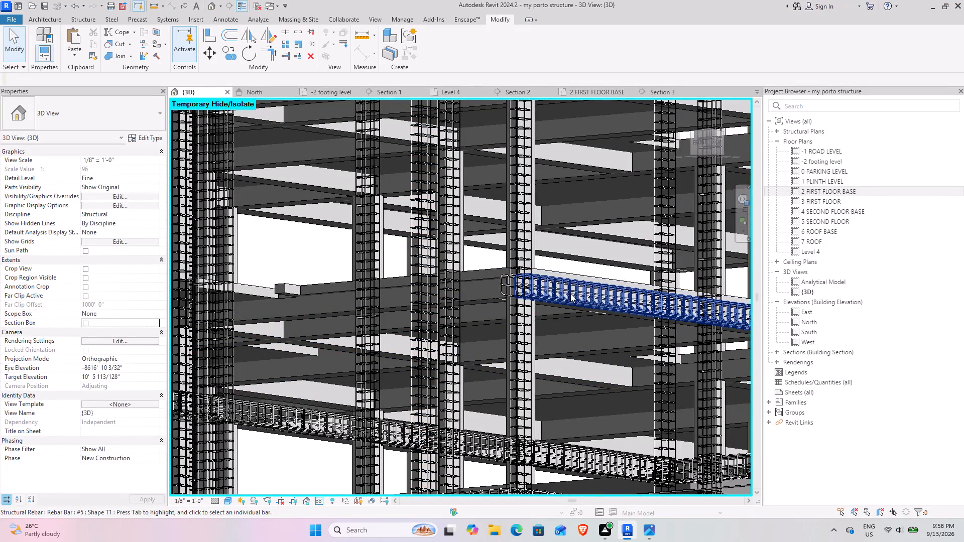
Propagate the rebar of the reinforced 18.18 first floor beam to the adjoining beam at the corner column, aligned by host.
key(Tab)
key(Tab)
key(Tab)
key(Tab)
key(Tab)
key(Tab)
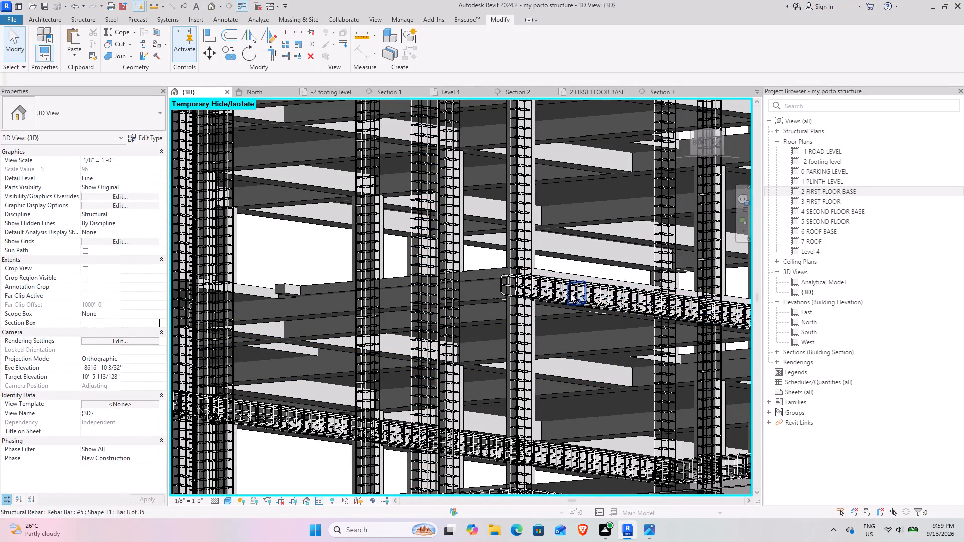
key(Tab)
key(Tab)
key(Tab)
key(Tab)
key(Tab)
key(Tab)
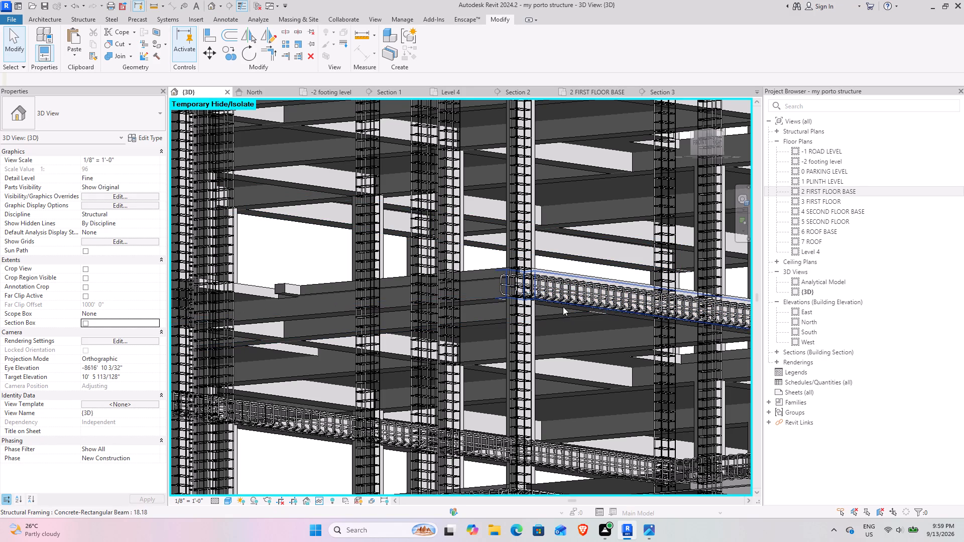
scroll(559, 305, up, 9)
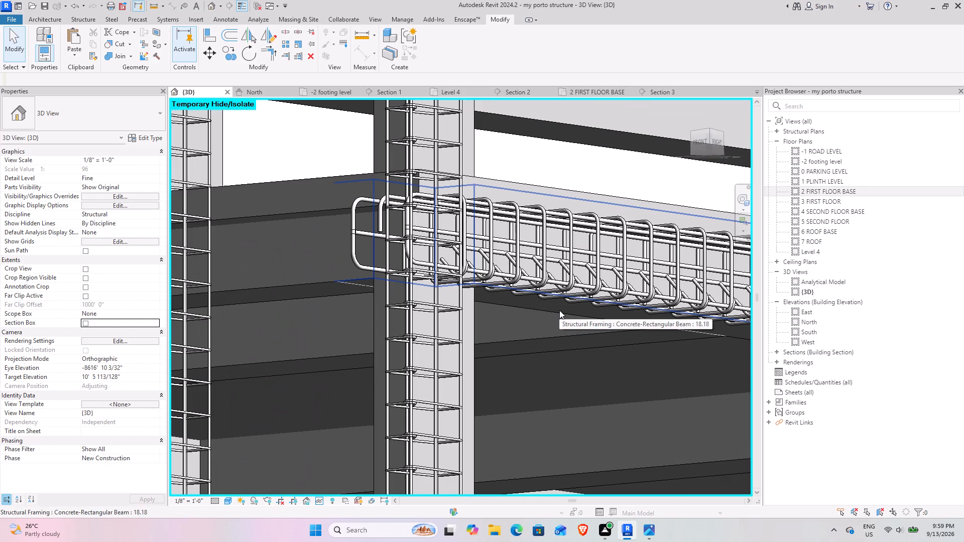
click(559, 310)
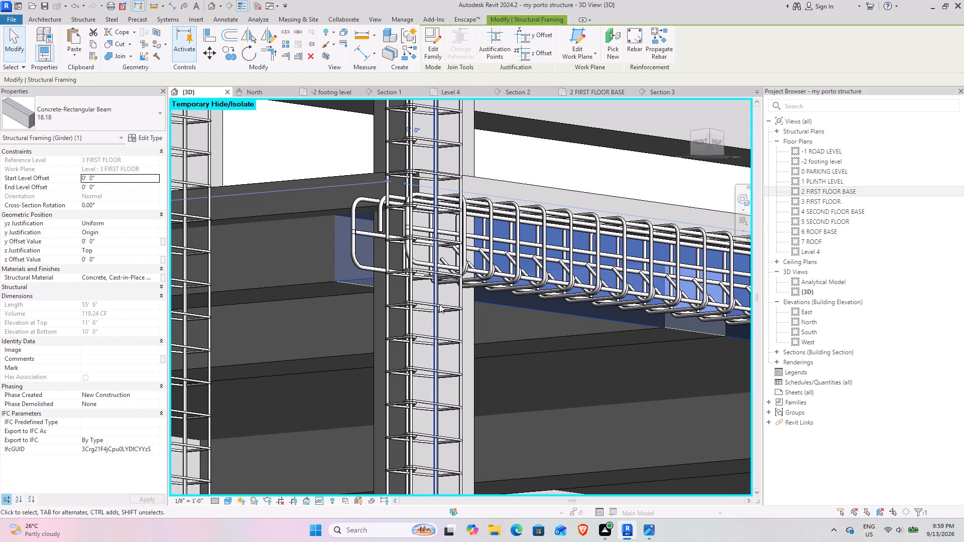
scroll(527, 286, down, 4)
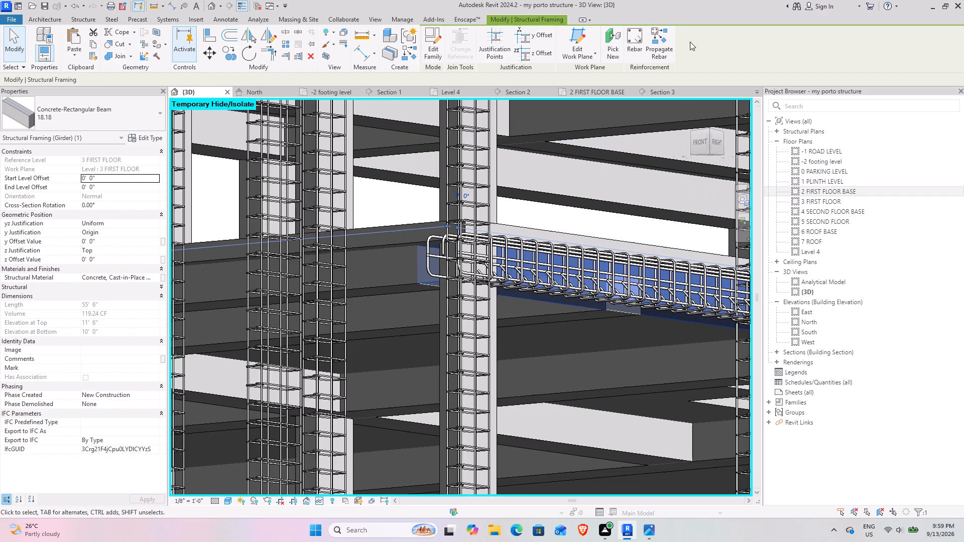
click(663, 39)
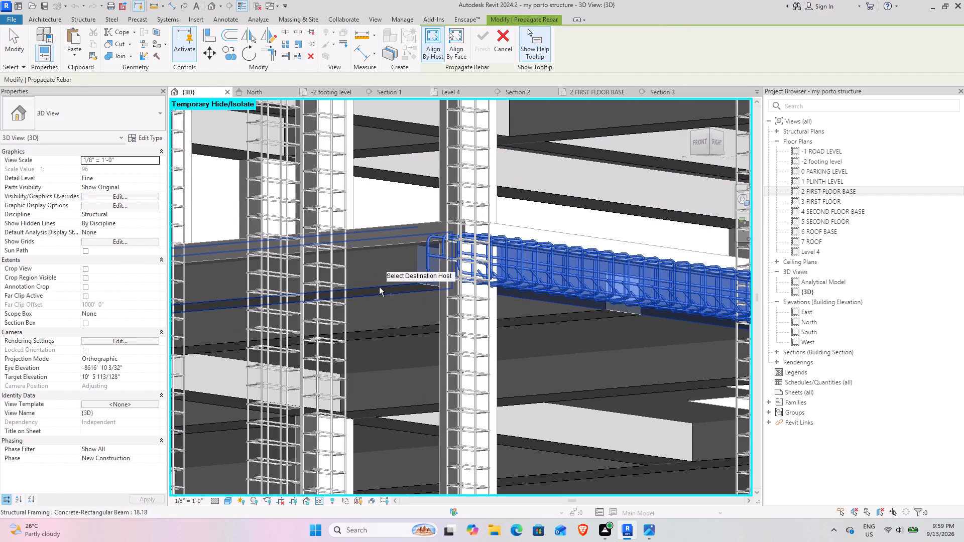
click(379, 287)
scroll(379, 287, down, 9)
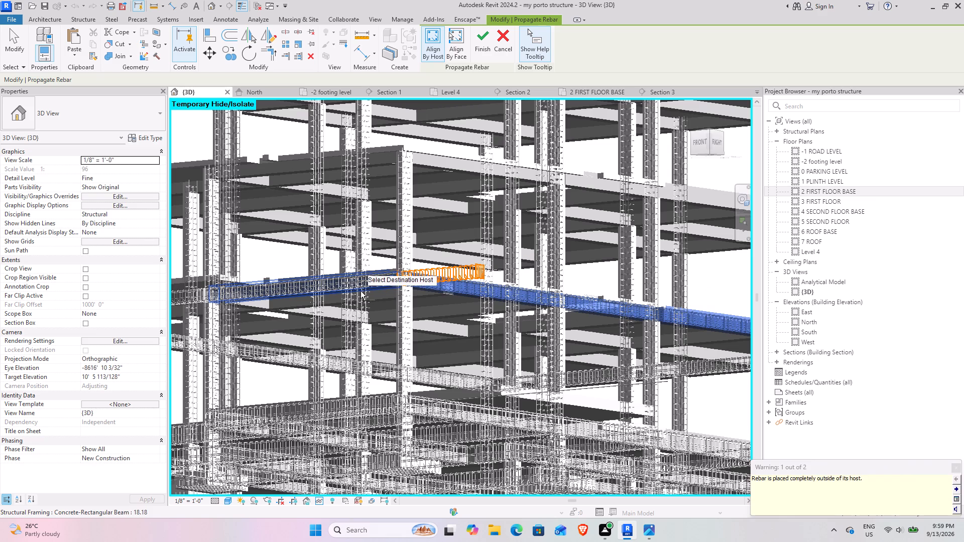
middle_drag(364, 291, 515, 270)
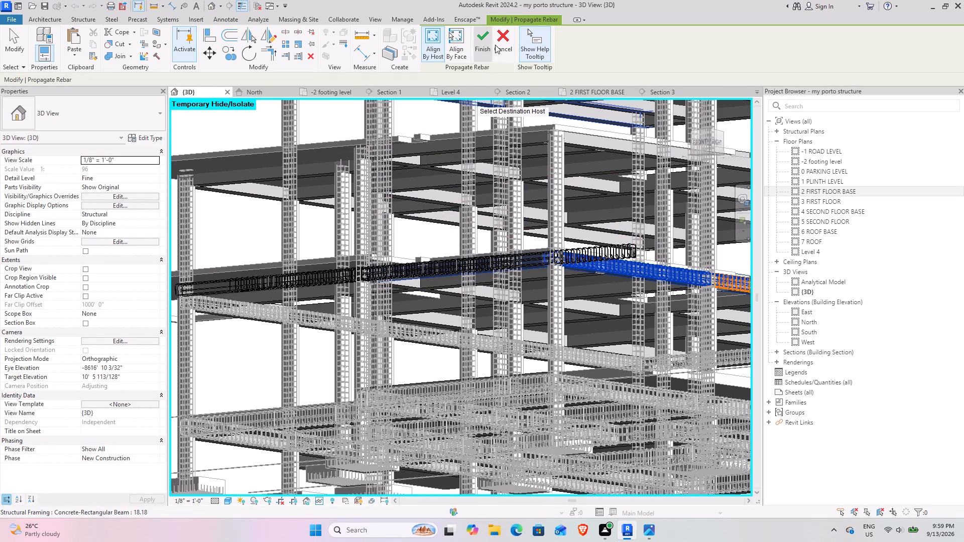
click(488, 44)
Isolate the adjoining 18.18 first floor beam that received the rebar in a section box.
scroll(505, 257, up, 9)
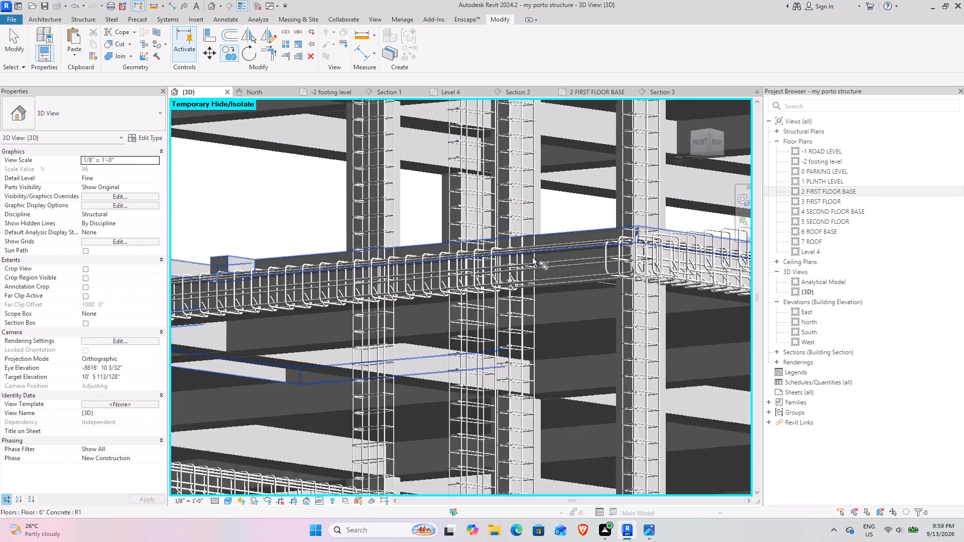
click(8, 40)
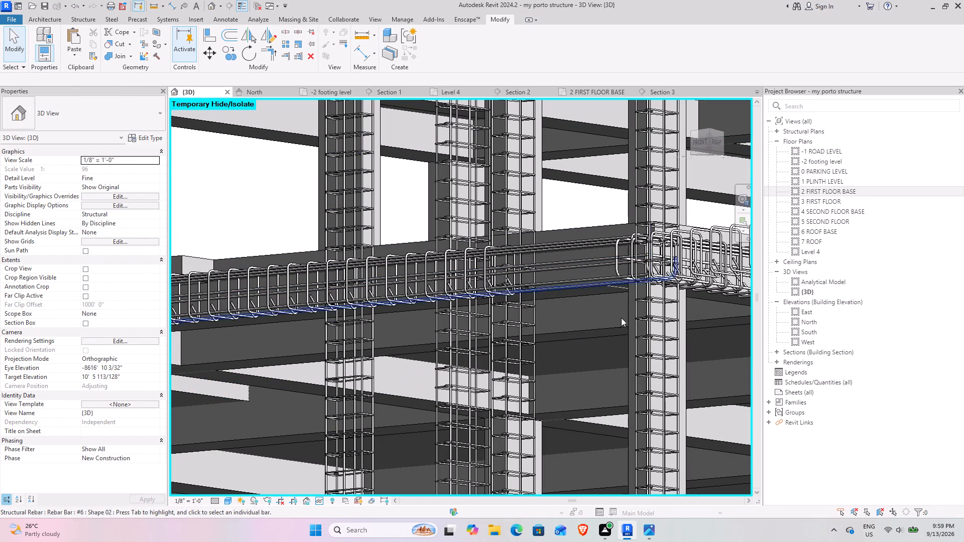
click(594, 292)
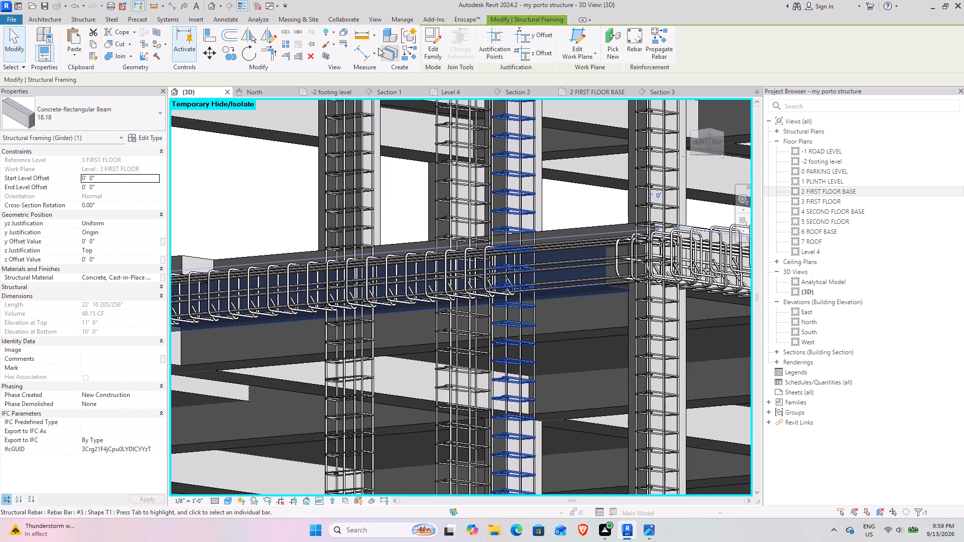
click(328, 58)
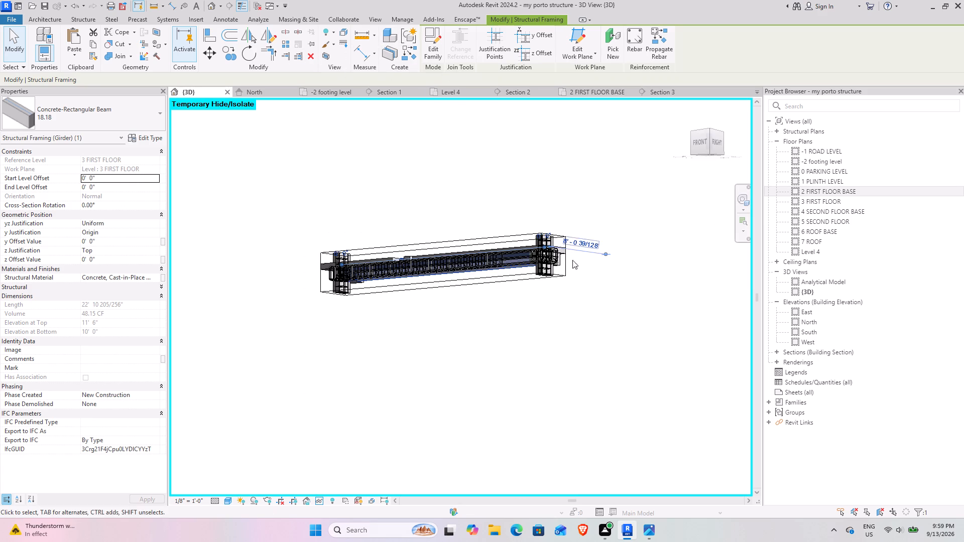
Stretch the section box lengthwise at both ends to include the rebar running beyond the beam's columns.
click(452, 286)
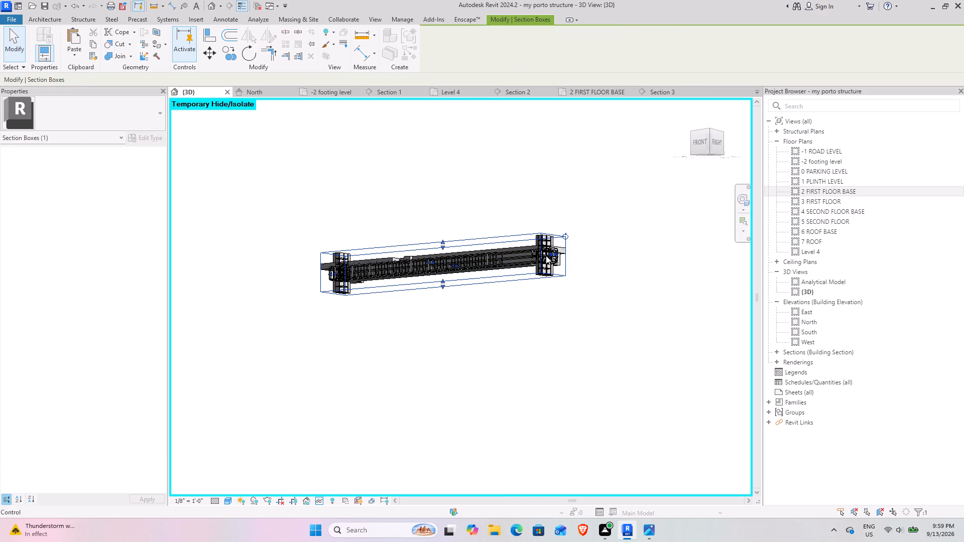
drag(551, 255, 723, 285)
middle_drag(423, 300, 661, 300)
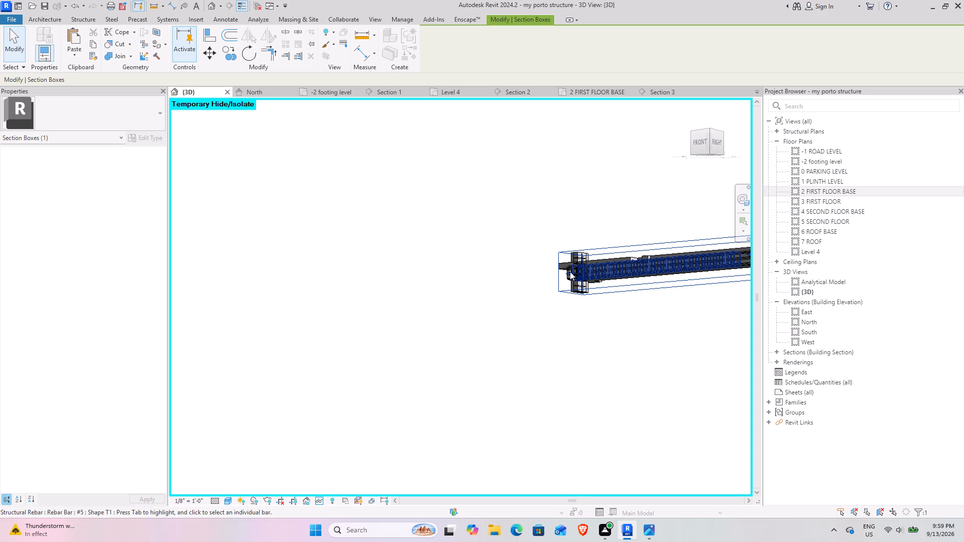
drag(570, 272, 389, 251)
drag(389, 286, 387, 286)
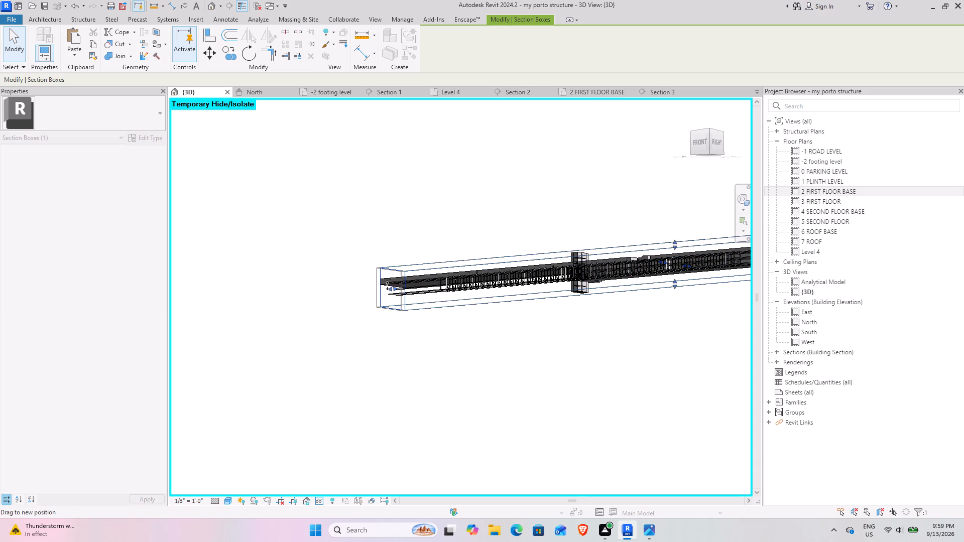
drag(387, 286, 310, 269)
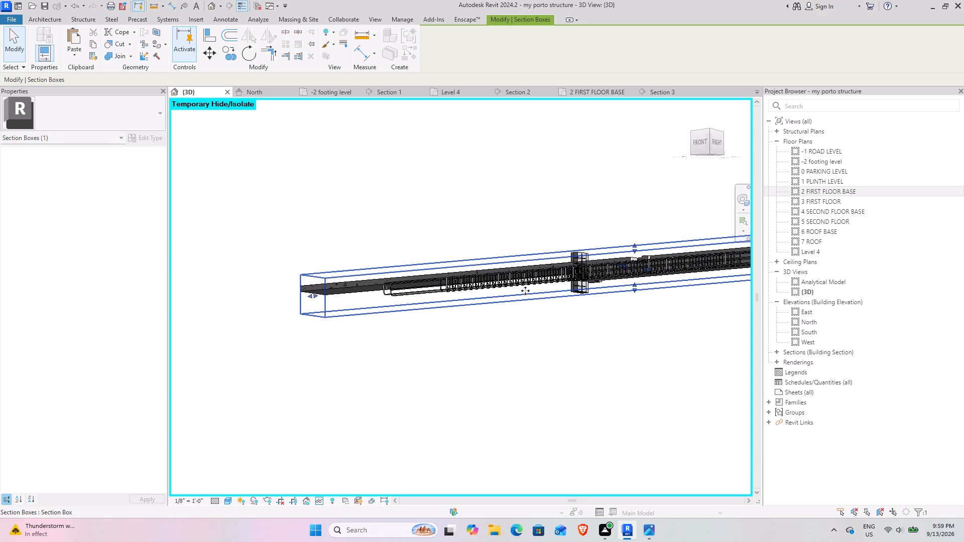
Examine the propagated bars and stirrup sets along the beam and beyond its two end columns.
scroll(534, 225, down, 5)
shift+middle_drag(534, 225, 596, 310)
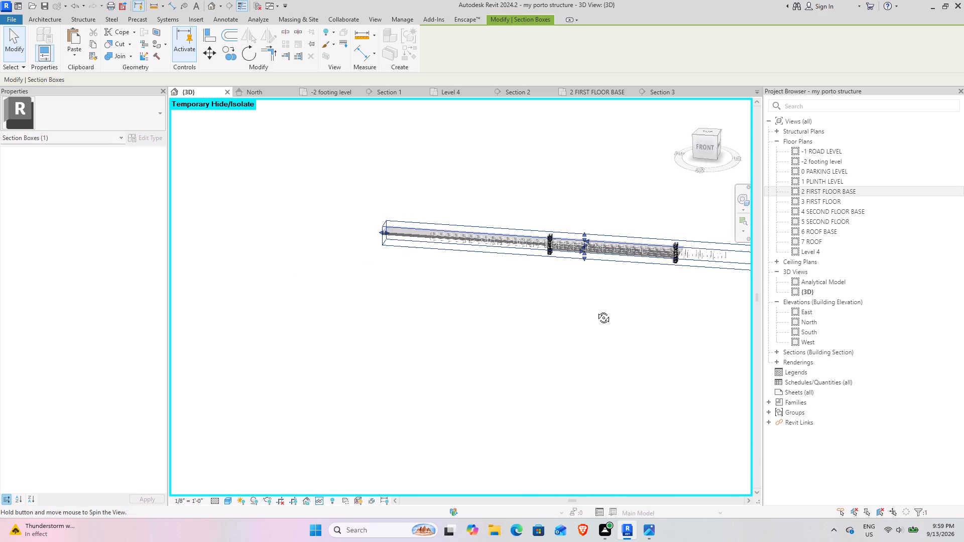
shift+middle_drag(596, 310, 634, 239)
scroll(634, 238, up, 10)
scroll(518, 264, up, 4)
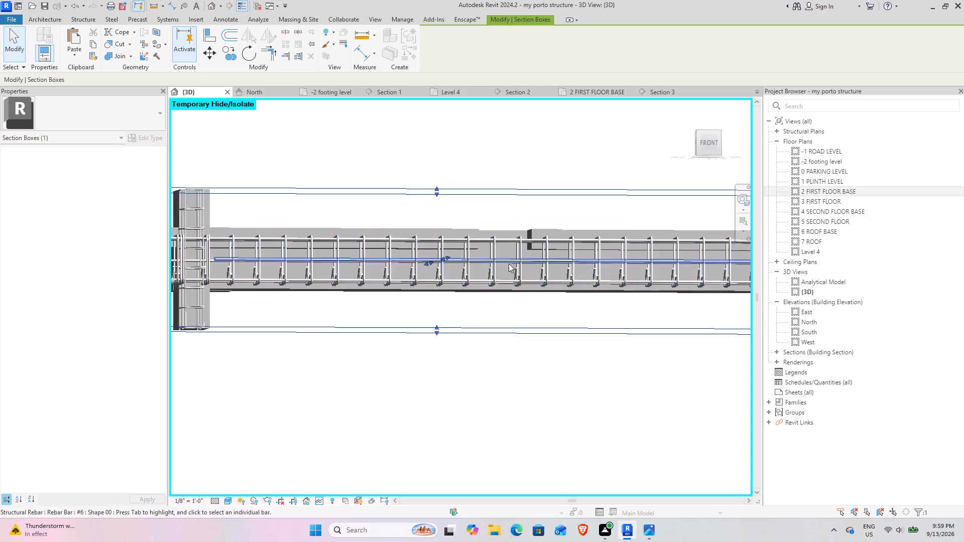
scroll(472, 250, down, 9)
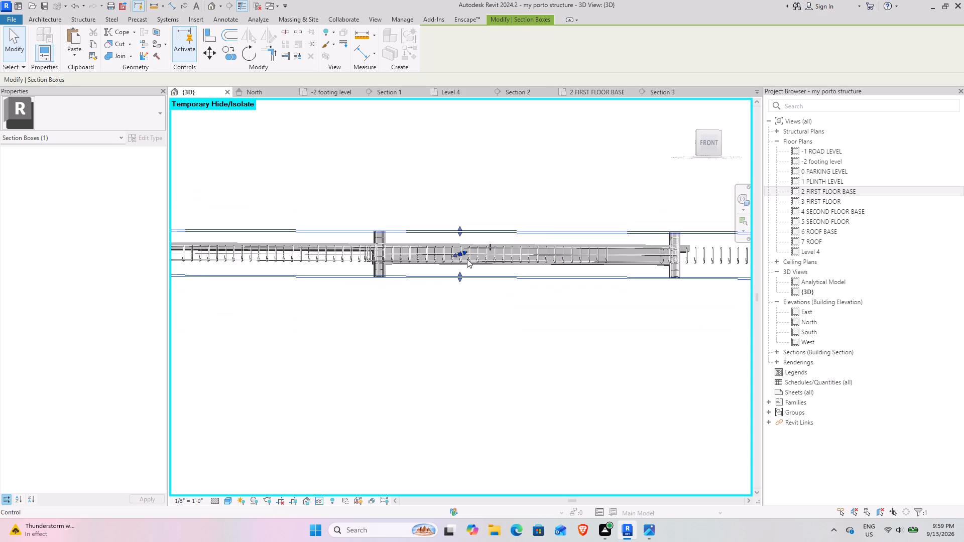
shift+middle_drag(467, 259, 526, 233)
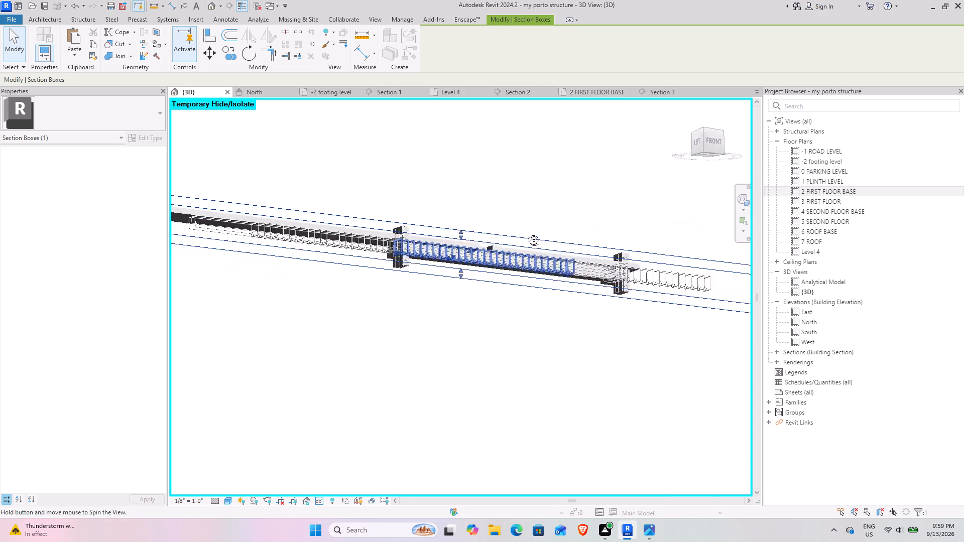
shift+middle_drag(526, 233, 378, 314)
scroll(389, 208, down, 5)
shift+middle_drag(367, 243, 412, 197)
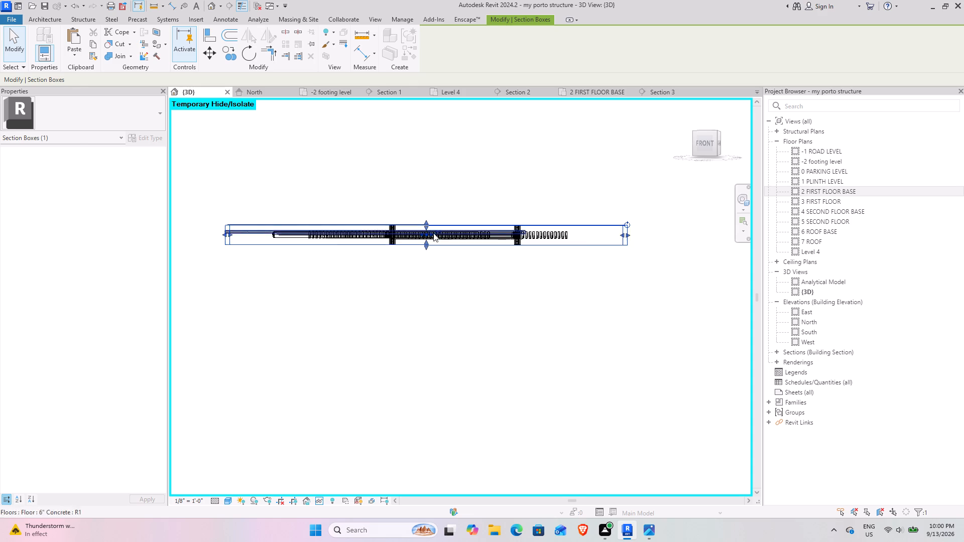
Delete the propagated #5 stirrup set lying outside the beam, past the column opposite the corner.
scroll(429, 234, up, 9)
click(554, 330)
scroll(430, 271, down, 2)
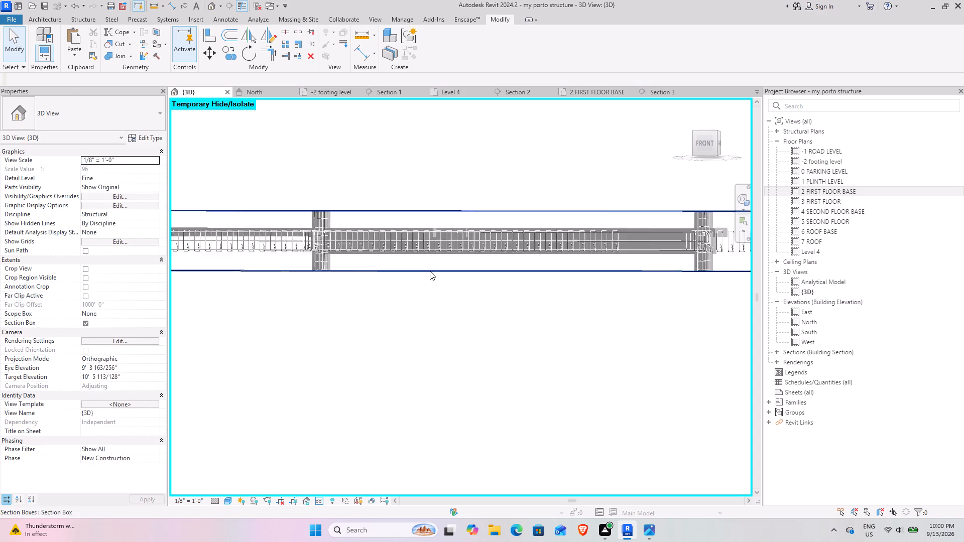
scroll(430, 271, down, 3)
middle_drag(349, 260, 436, 243)
click(384, 247)
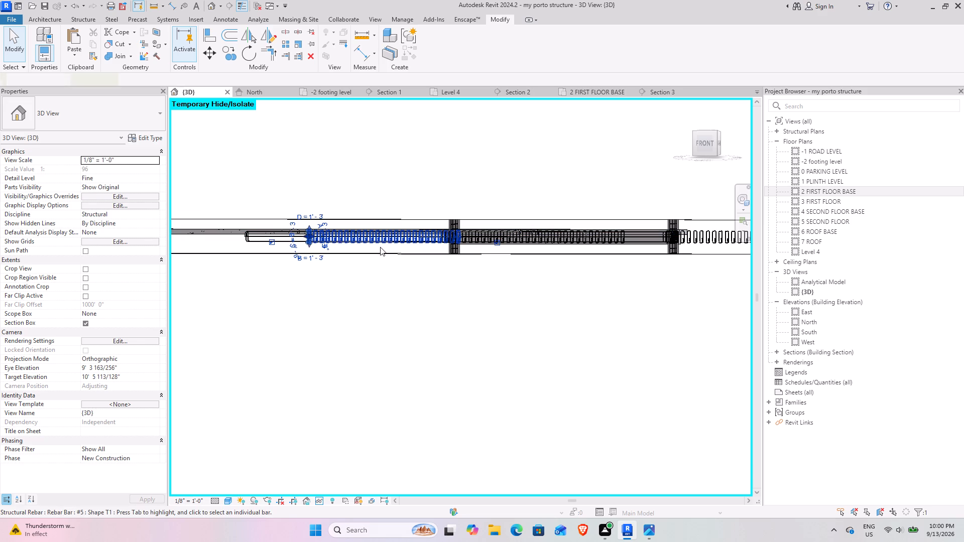
click(305, 57)
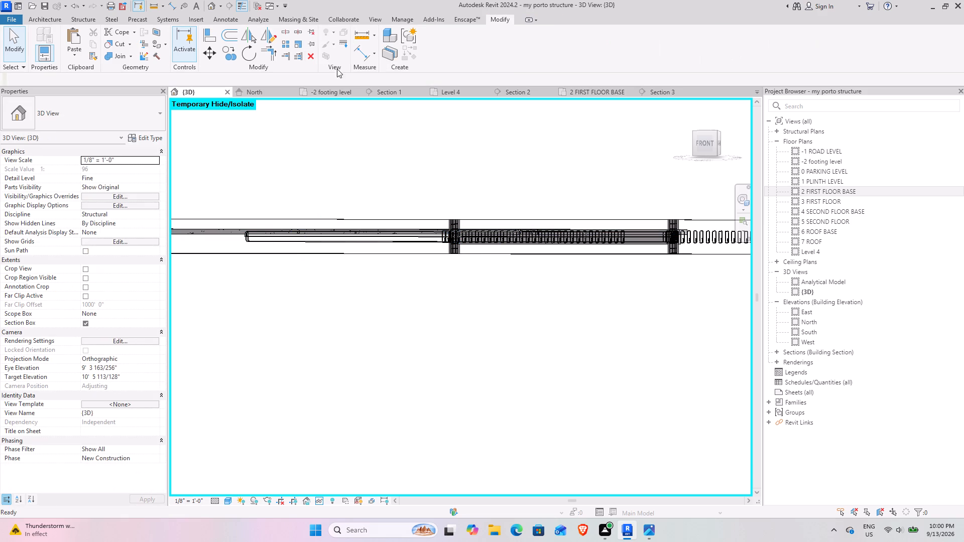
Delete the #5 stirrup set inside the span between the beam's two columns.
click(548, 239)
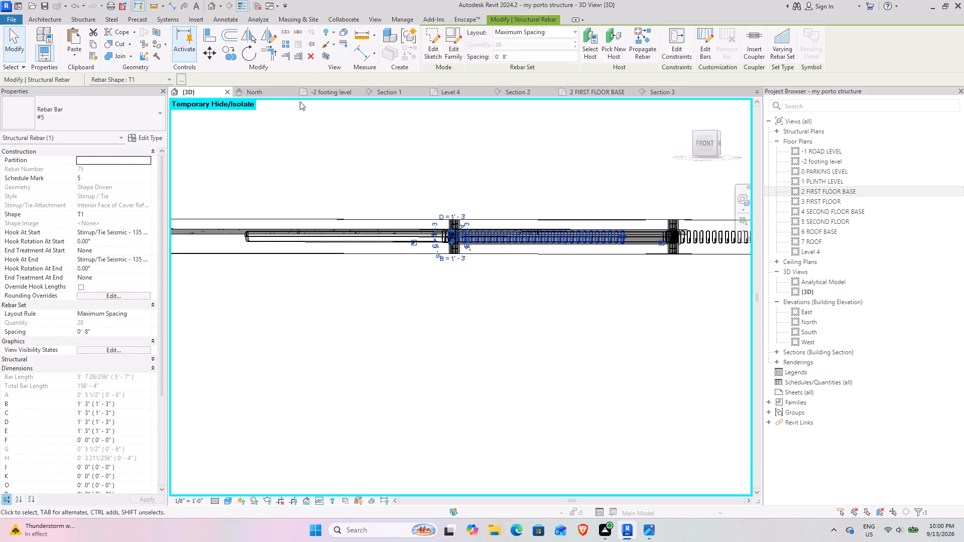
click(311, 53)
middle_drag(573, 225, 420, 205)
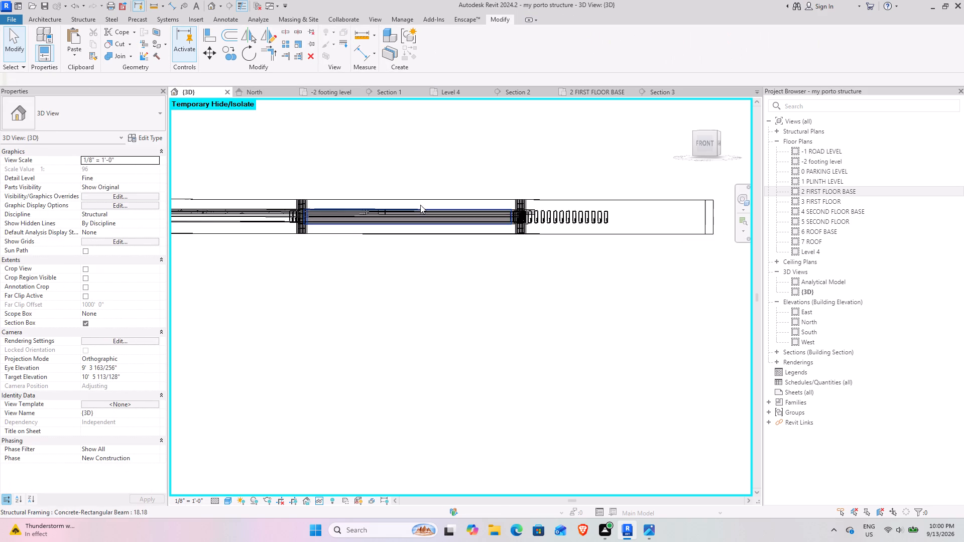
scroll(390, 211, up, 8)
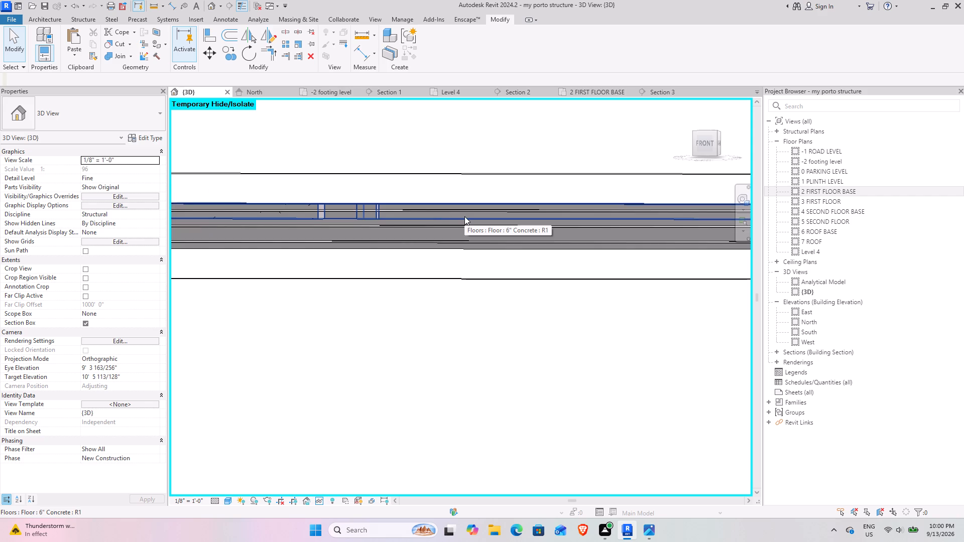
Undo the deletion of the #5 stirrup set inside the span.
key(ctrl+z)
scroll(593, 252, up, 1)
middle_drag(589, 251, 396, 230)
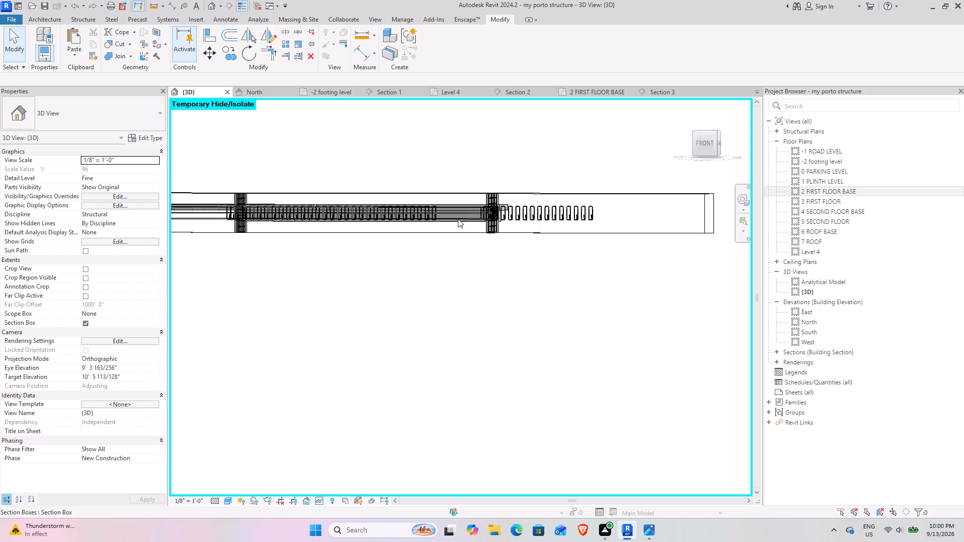
Delete the #5 stirrup set that runs past the end column, outside the beam span.
click(537, 203)
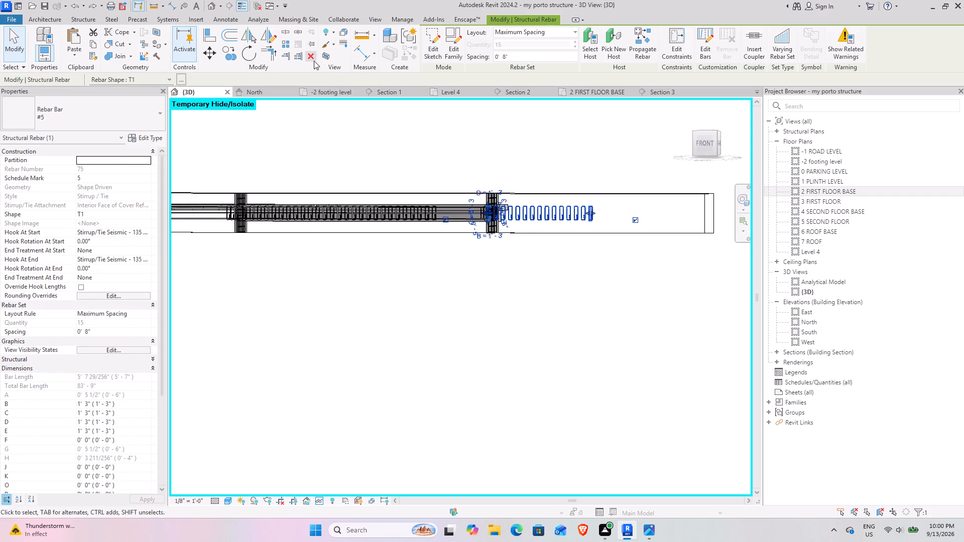
click(314, 61)
Examine the hooked #6 bar ends and the stirrups at the beam's end column, from the front and at an angle.
scroll(464, 220, up, 8)
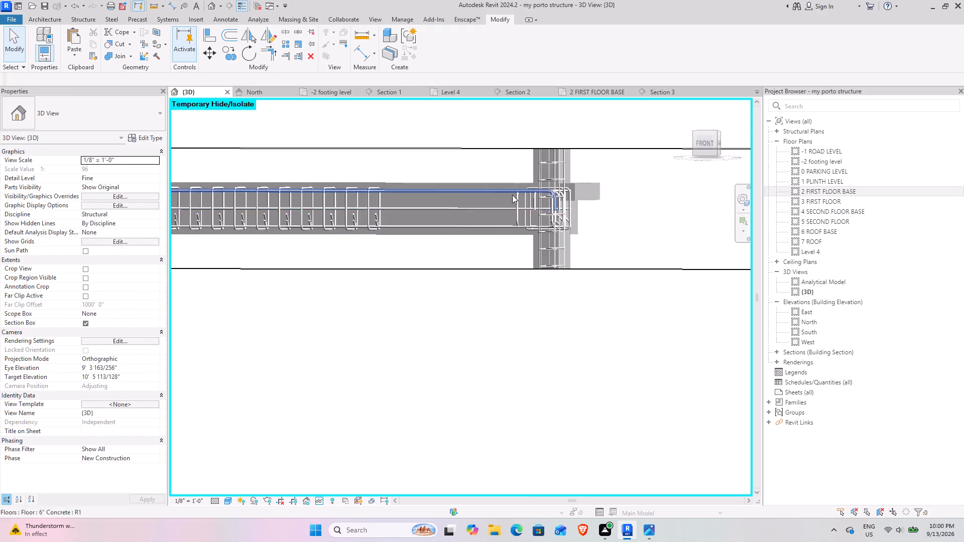
scroll(535, 201, up, 10)
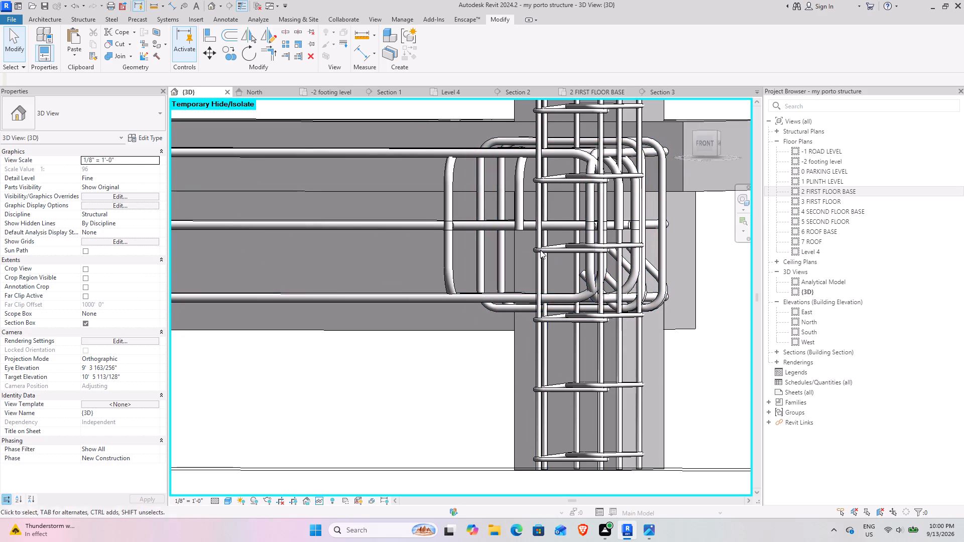
click(418, 147)
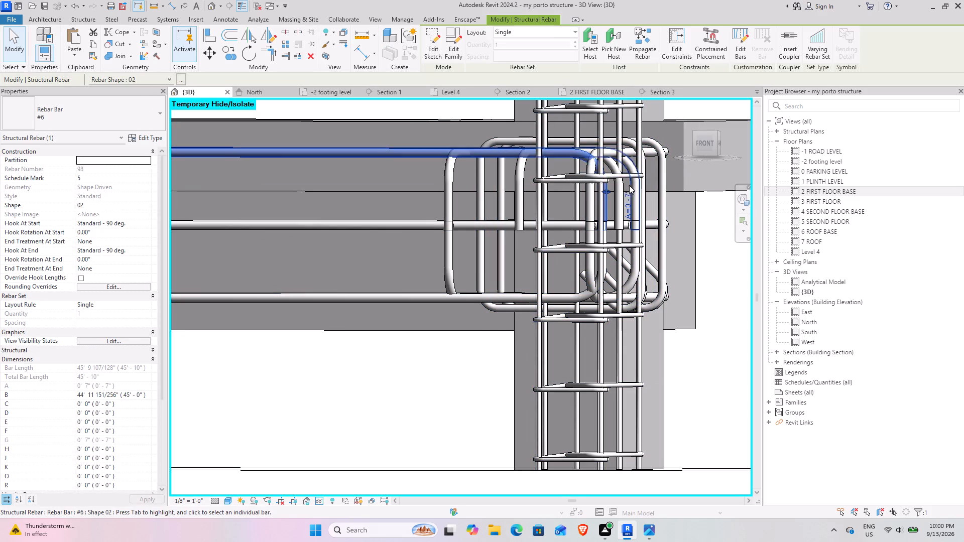
scroll(594, 232, down, 5)
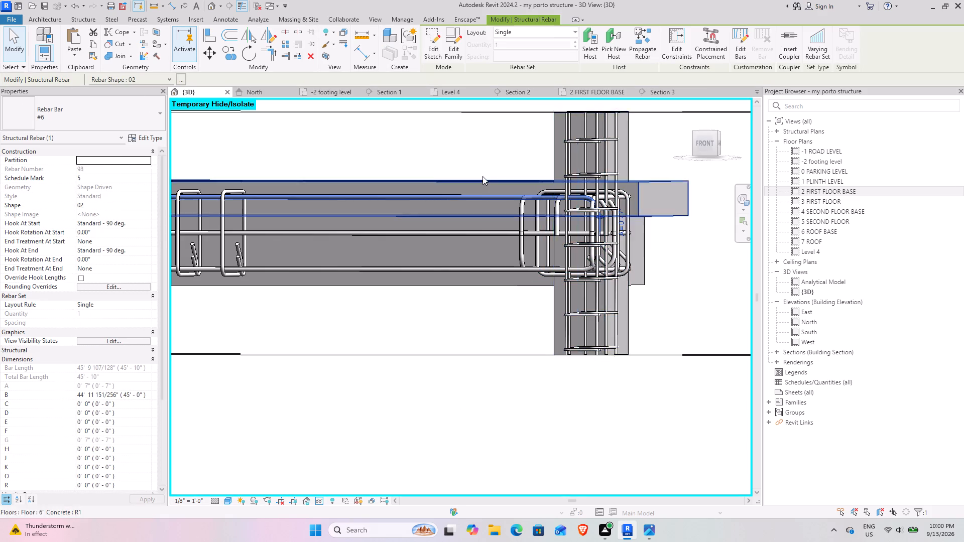
scroll(483, 176, down, 4)
click(706, 141)
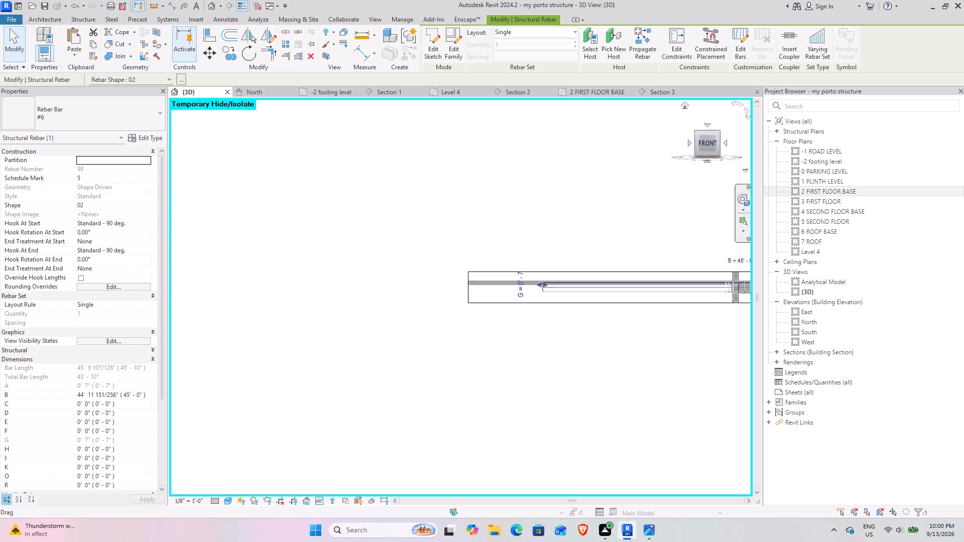
scroll(693, 298, up, 5)
scroll(647, 291, up, 11)
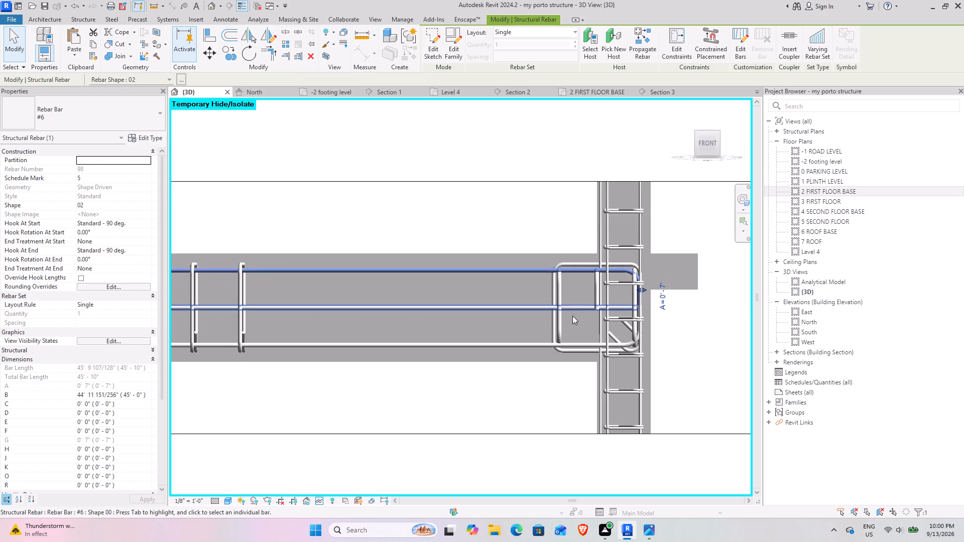
scroll(572, 316, up, 3)
scroll(558, 212, down, 9)
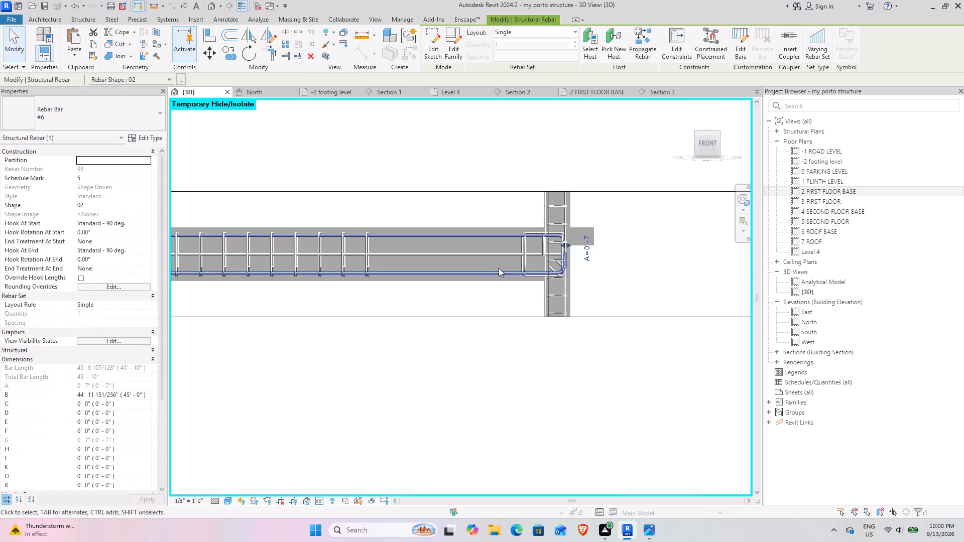
shift+middle_drag(482, 253, 491, 289)
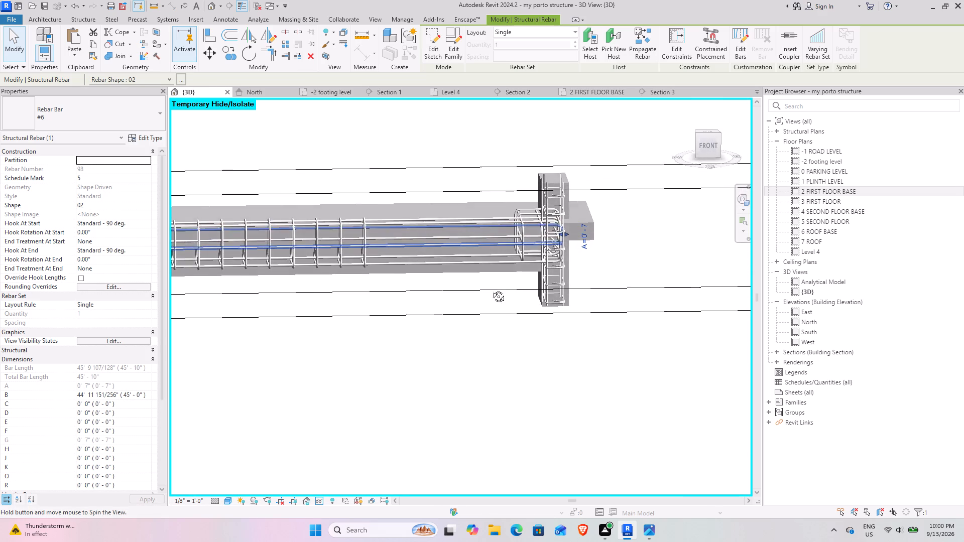
shift+middle_drag(491, 289, 491, 296)
middle_drag(459, 287, 608, 289)
click(519, 330)
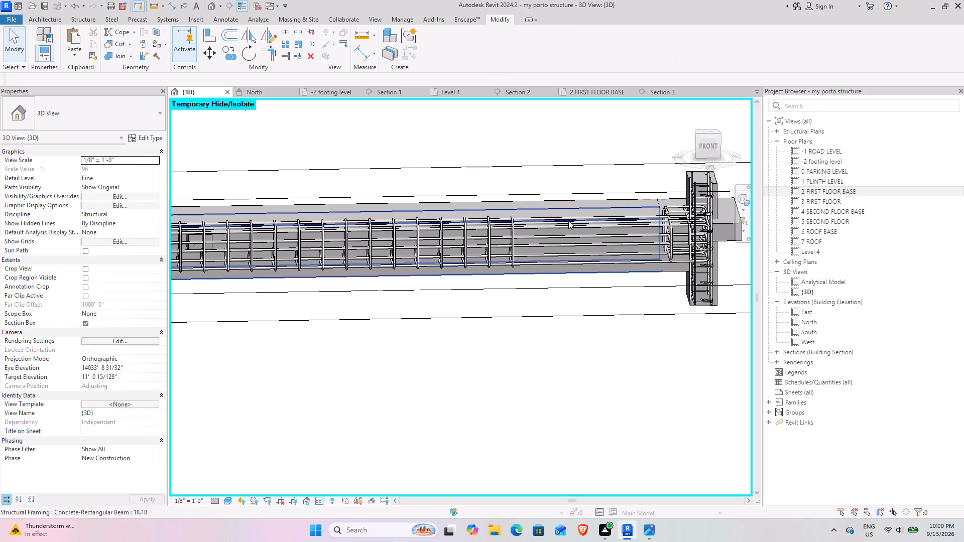
Delete the short #5 stirrup set lying just outside the column at the other end of the beam.
middle_drag(343, 295, 590, 297)
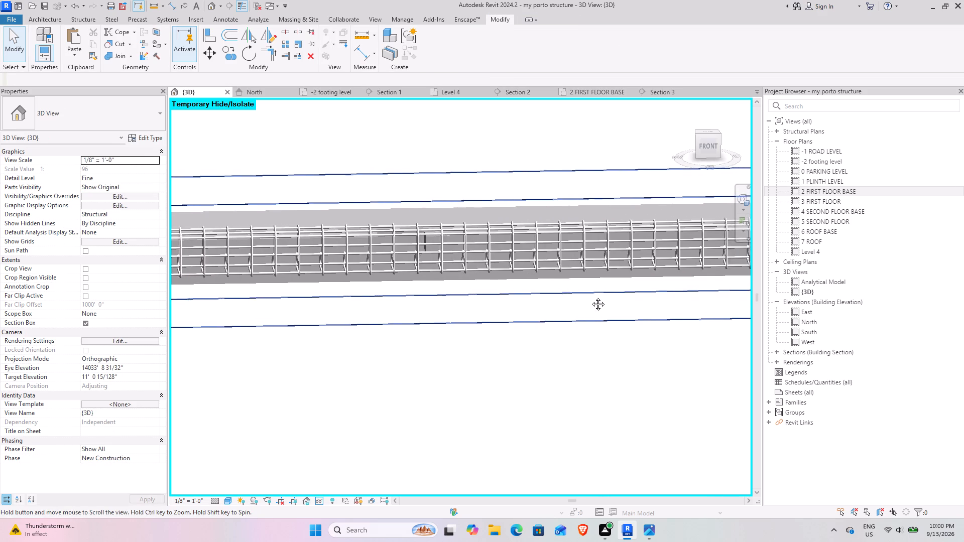
middle_drag(590, 297, 617, 297)
middle_drag(310, 288, 564, 260)
scroll(440, 275, down, 5)
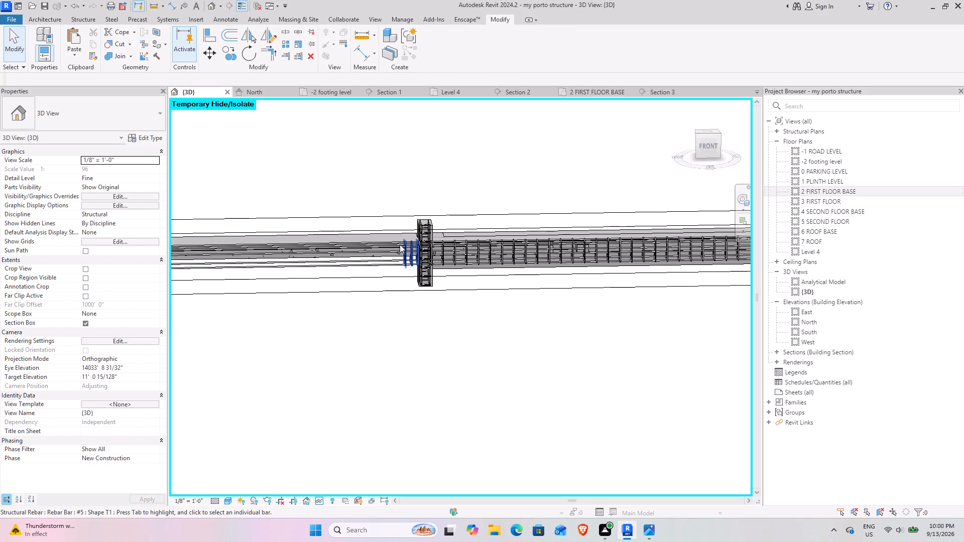
click(411, 258)
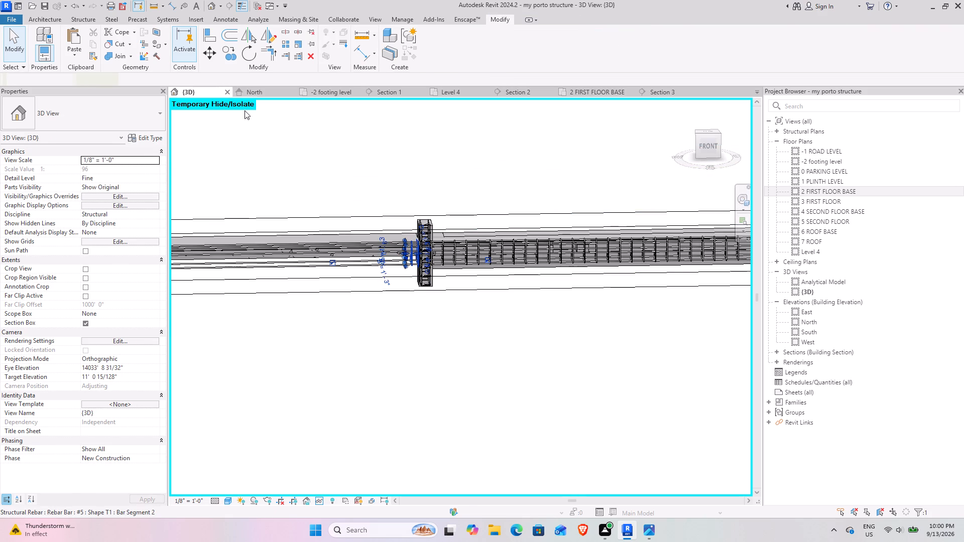
click(312, 59)
Shorten the two overlong hooked bottom #6 bars to end just inside the span near the column, the first to about 21'-11".
scroll(362, 264, down, 5)
scroll(214, 260, up, 8)
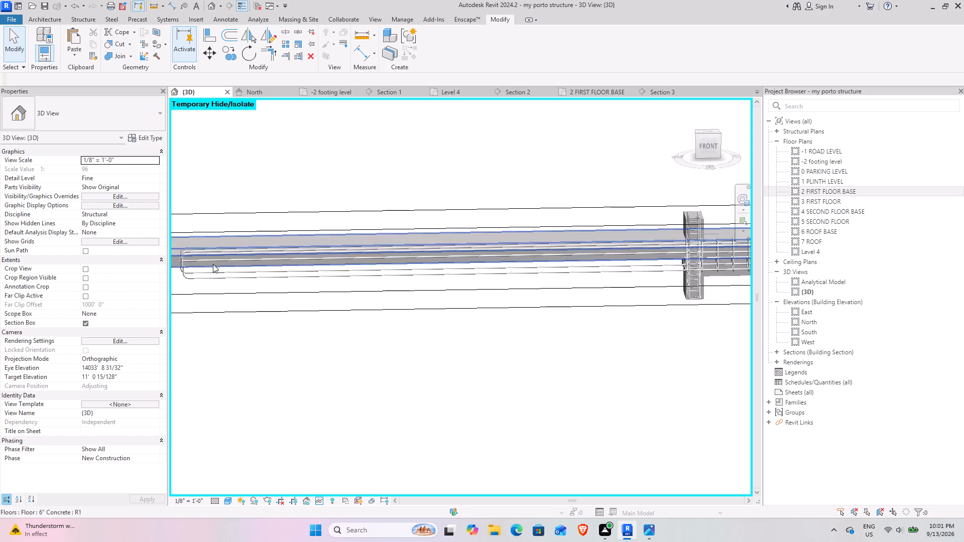
scroll(338, 279, down, 4)
click(260, 280)
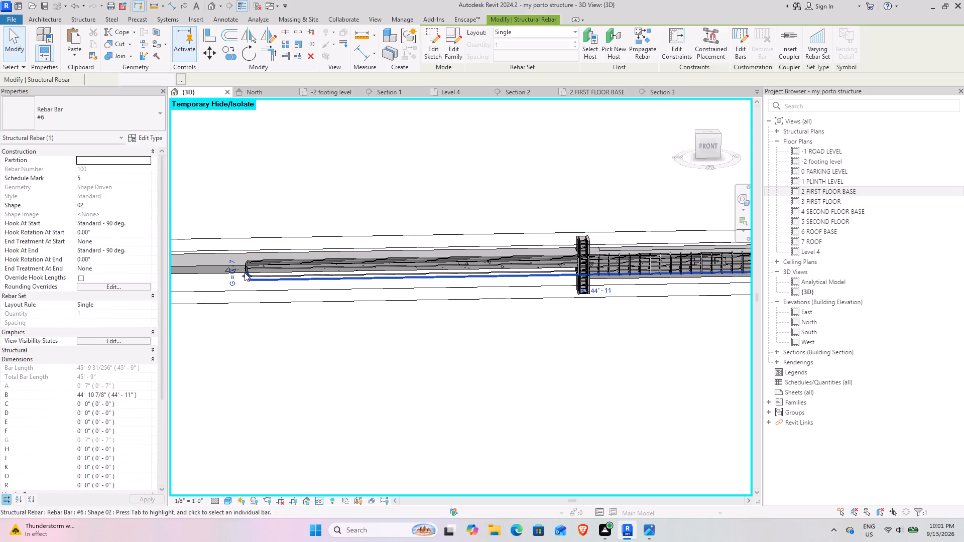
drag(245, 272, 602, 274)
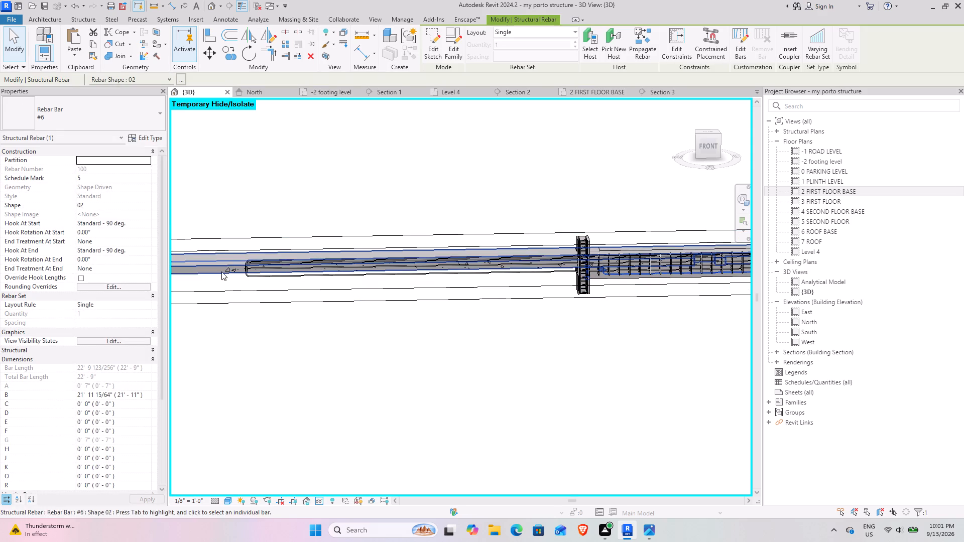
click(276, 277)
drag(246, 270, 602, 271)
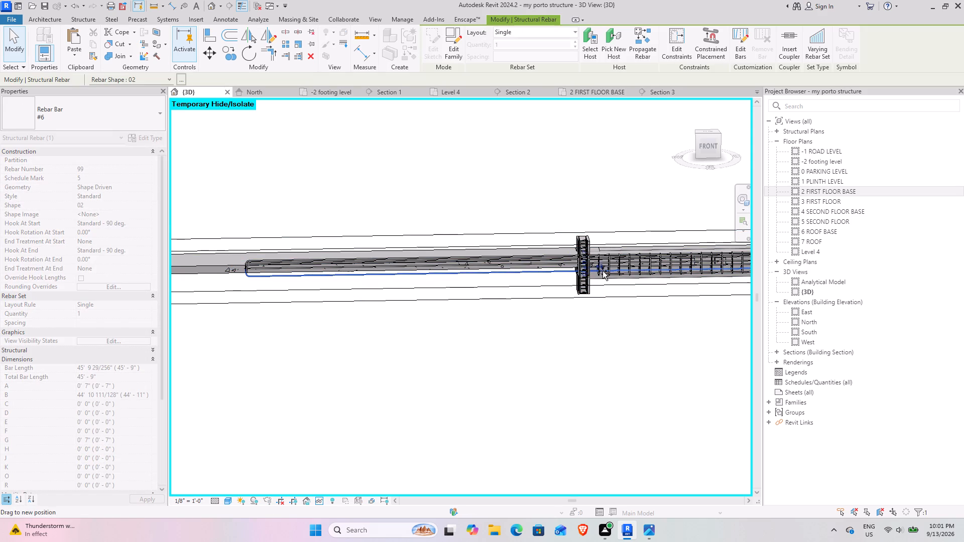
drag(602, 271, 604, 271)
Shorten the three overlong hooked top #6 bars to end just inside the span, at about 21'-8", 21'-11" and 21'-10".
click(245, 258)
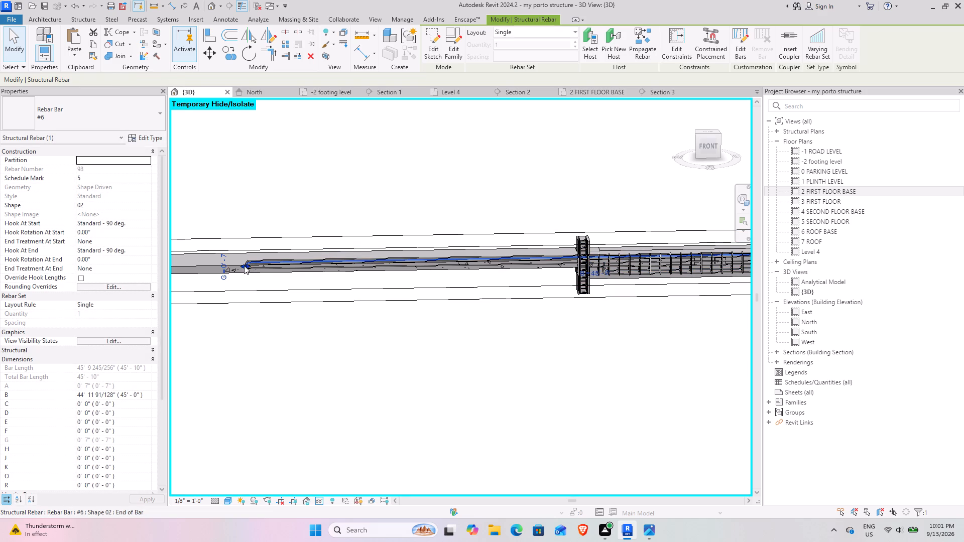
drag(244, 265, 606, 275)
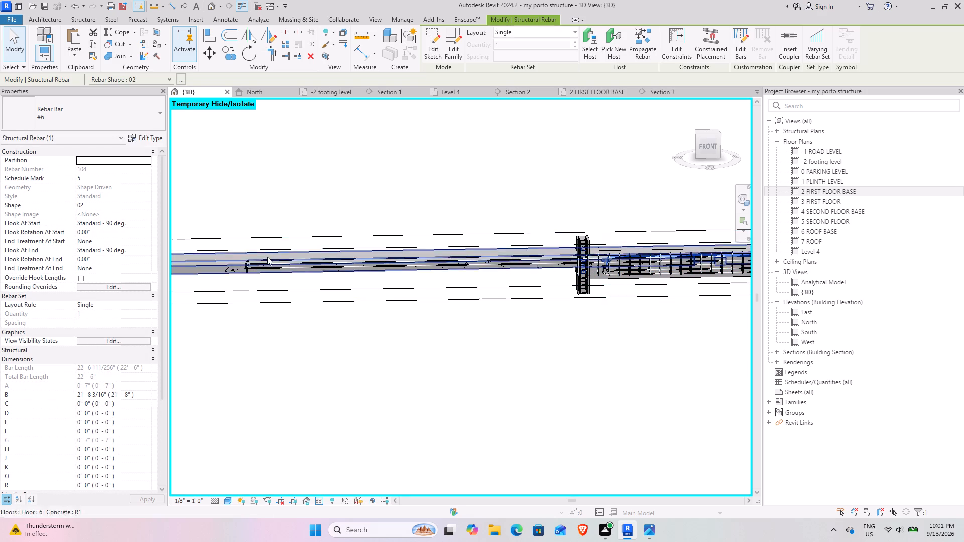
click(261, 260)
drag(243, 267, 328, 269)
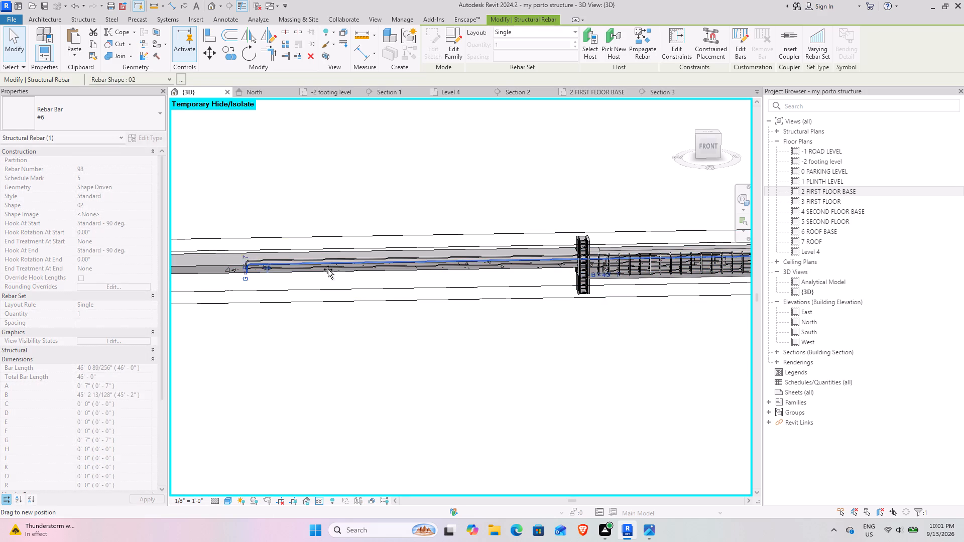
drag(328, 269, 603, 269)
click(257, 256)
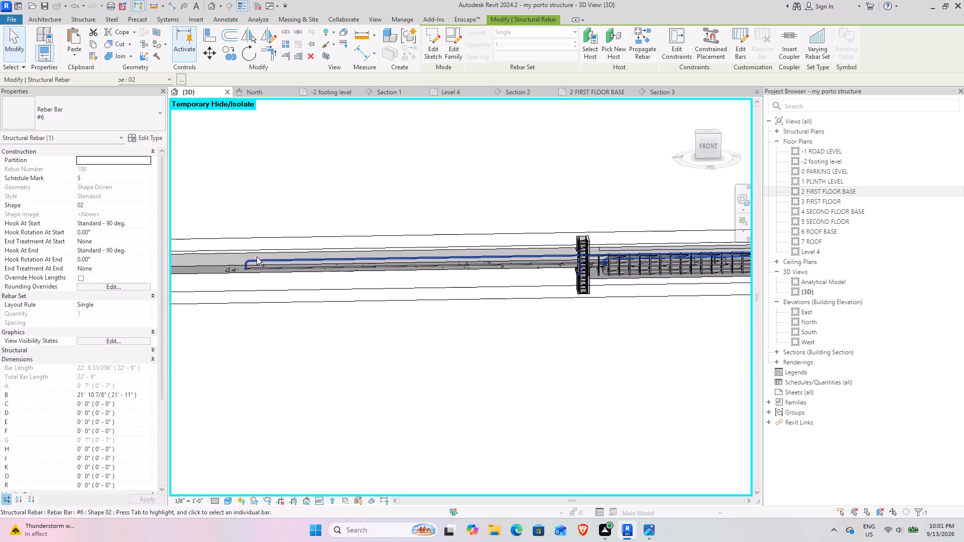
drag(241, 260, 604, 261)
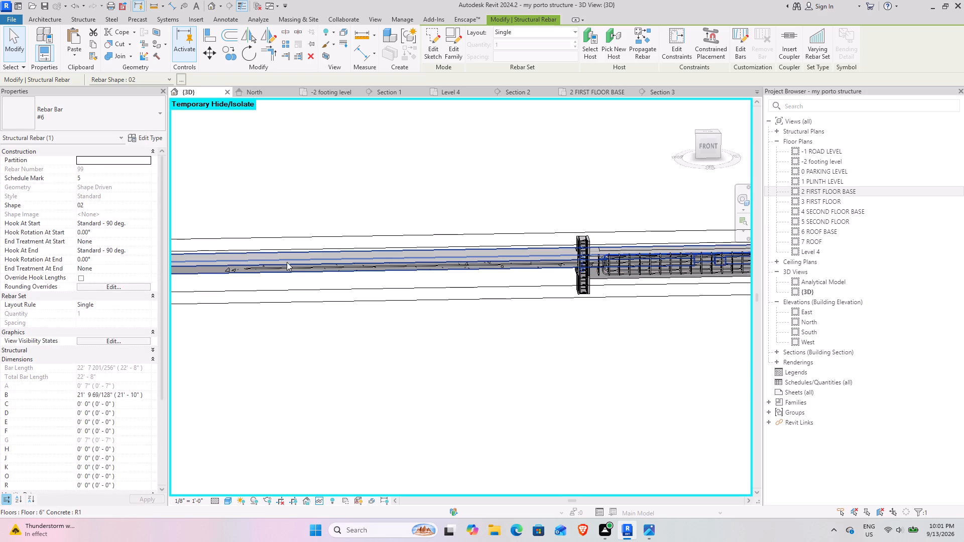
Shorten the overlong straight #6 bar at the beam's mid-depth to about 22'-0", ending just inside the span.
click(272, 270)
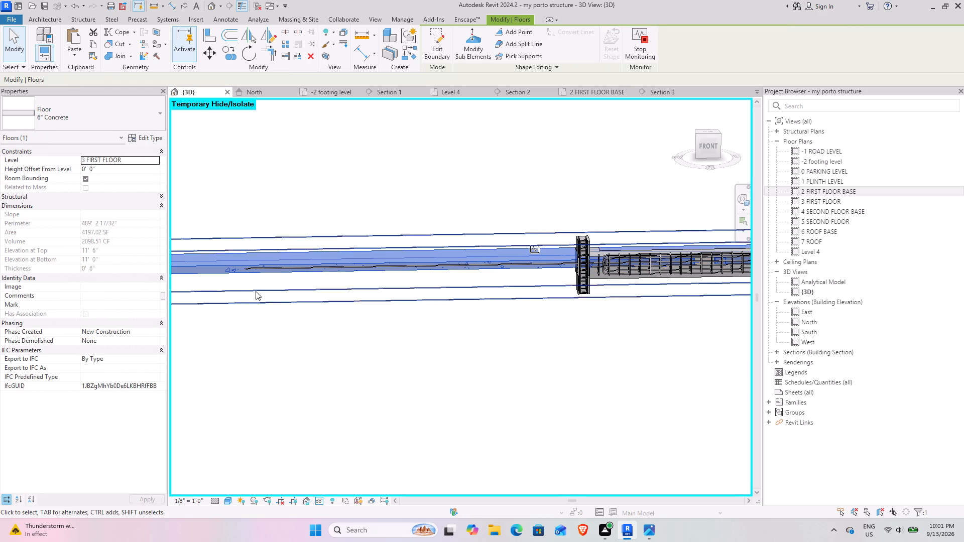
click(278, 321)
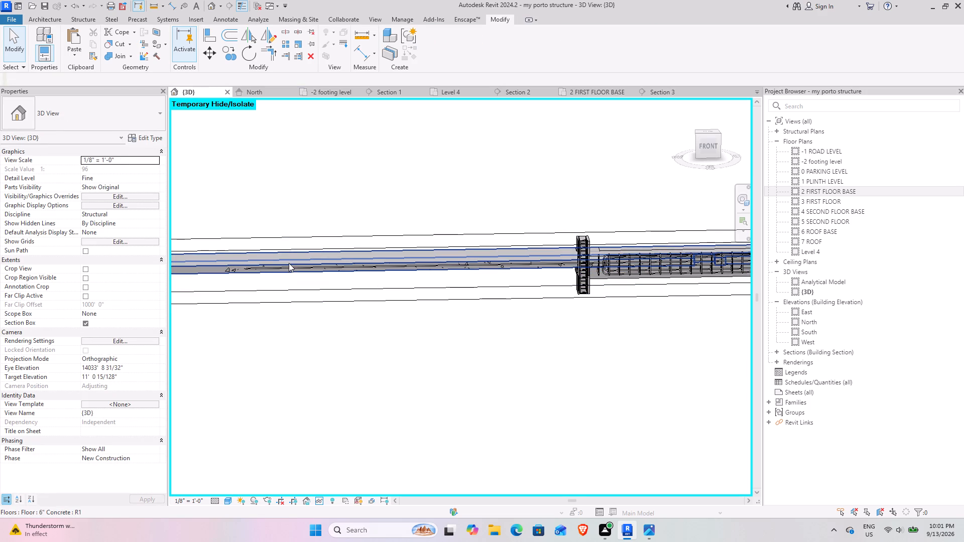
key(Tab)
click(289, 270)
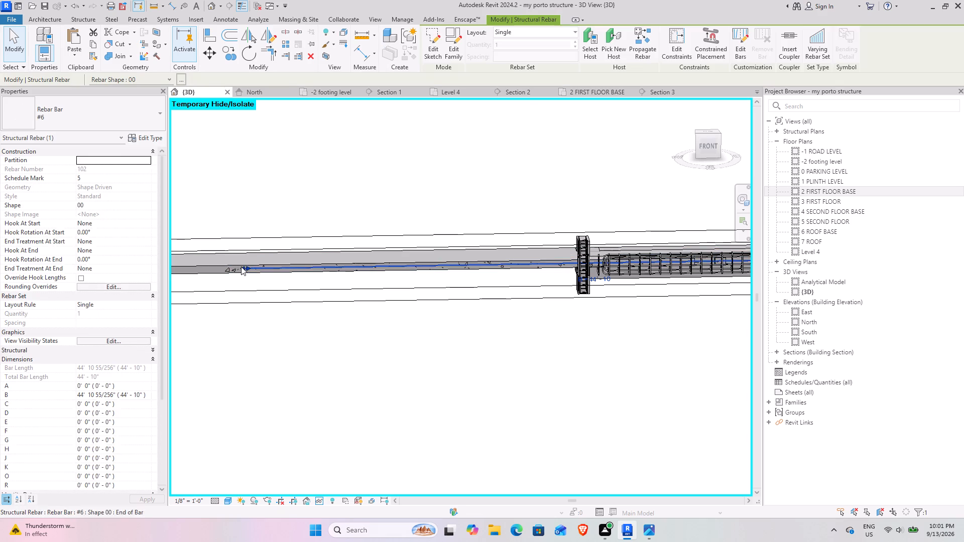
drag(242, 266, 599, 267)
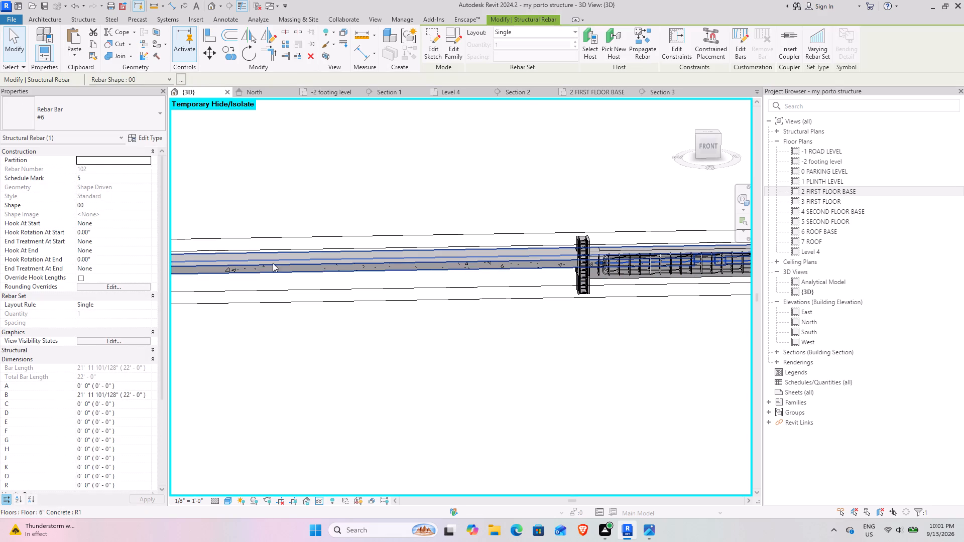
key(Tab)
key(Tab)
key(Tab)
key(Tab)
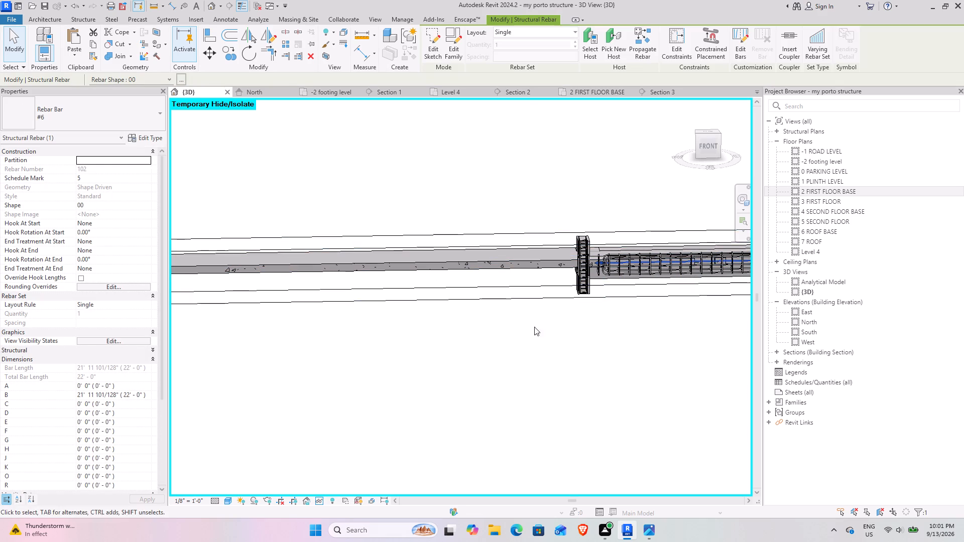
Extend the 22'-7" straight mid-depth #6 bar so its end reaches into the column, near the column's outer bars.
scroll(654, 258, up, 15)
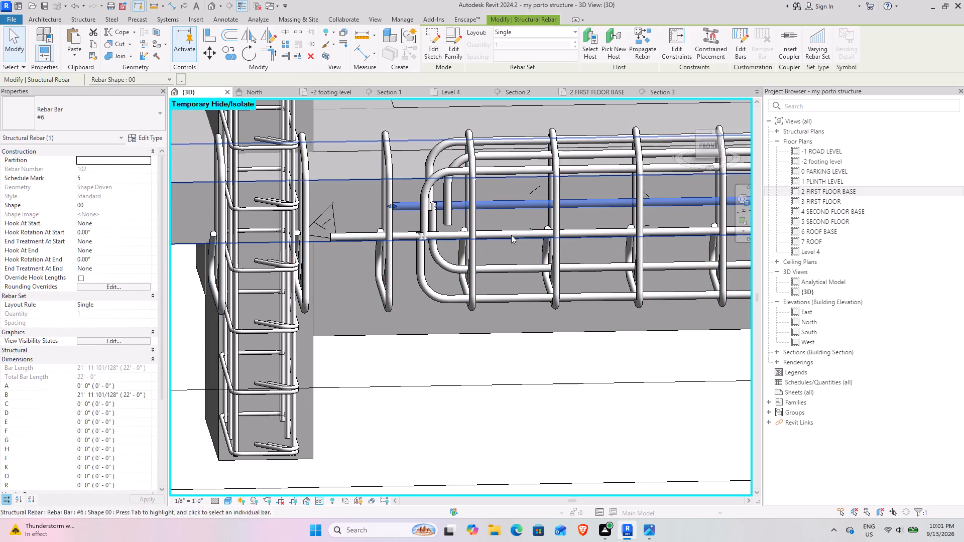
click(512, 233)
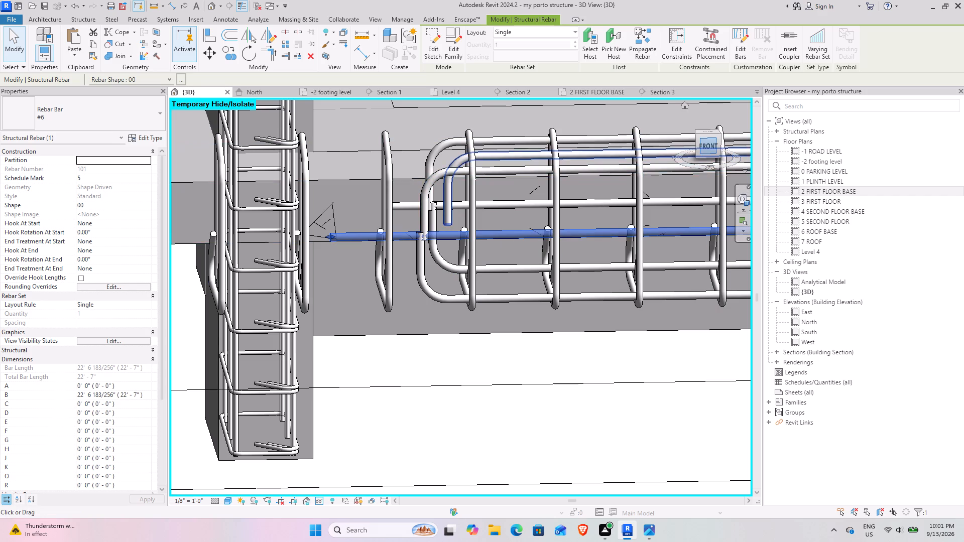
click(703, 148)
scroll(293, 334, up, 7)
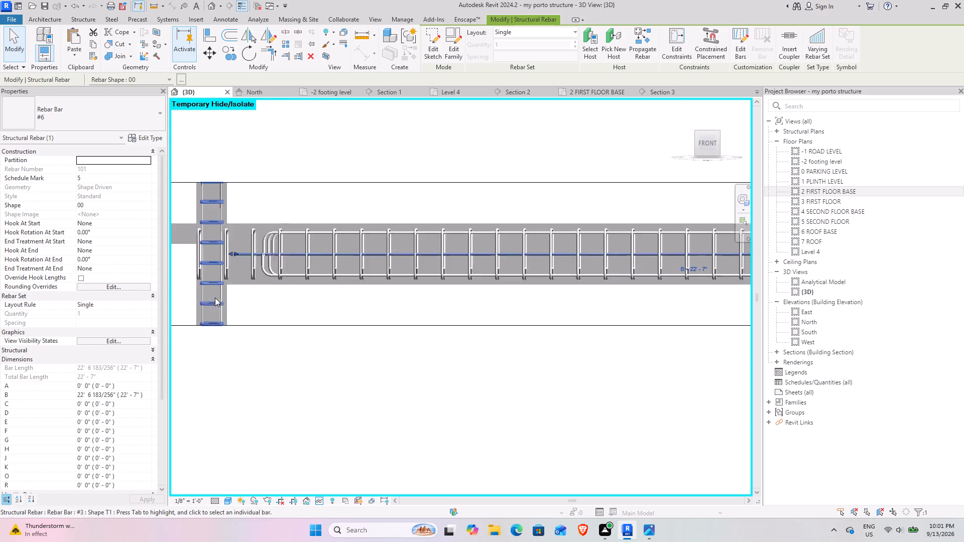
scroll(215, 298, up, 6)
middle_drag(235, 296, 403, 356)
drag(432, 244, 428, 244)
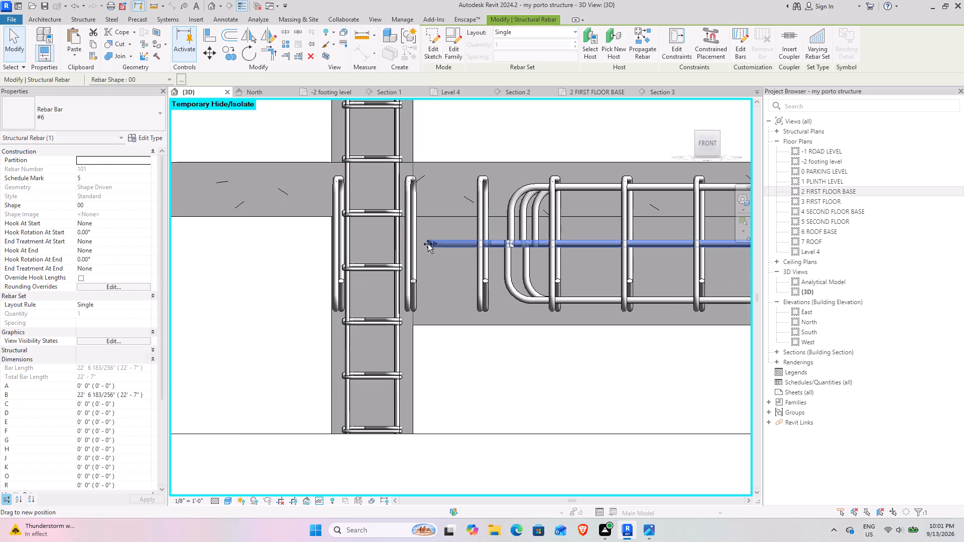
drag(428, 244, 353, 241)
Extend the two hooked bottom #6 bars into the column to about 23'-5", ending at the column's outer vertical bars.
click(514, 295)
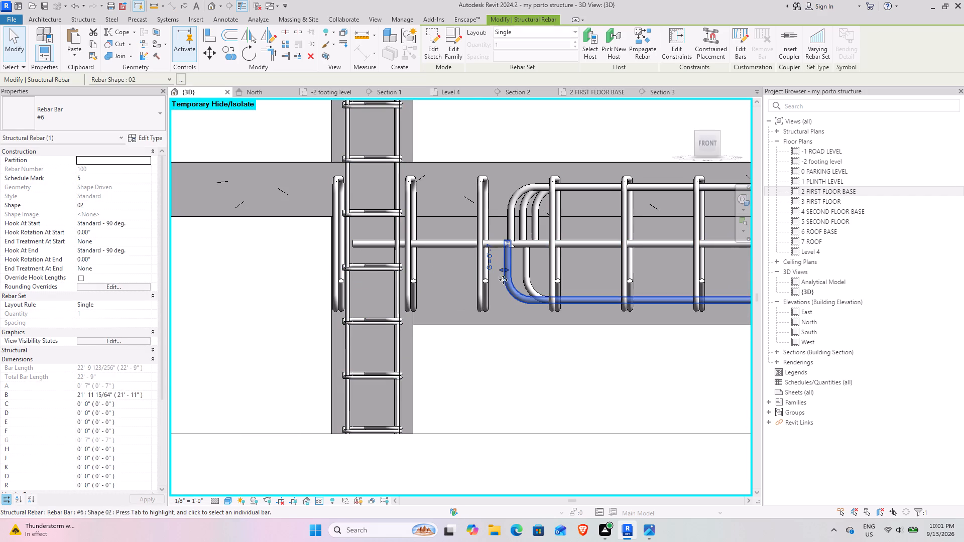
drag(502, 268, 340, 269)
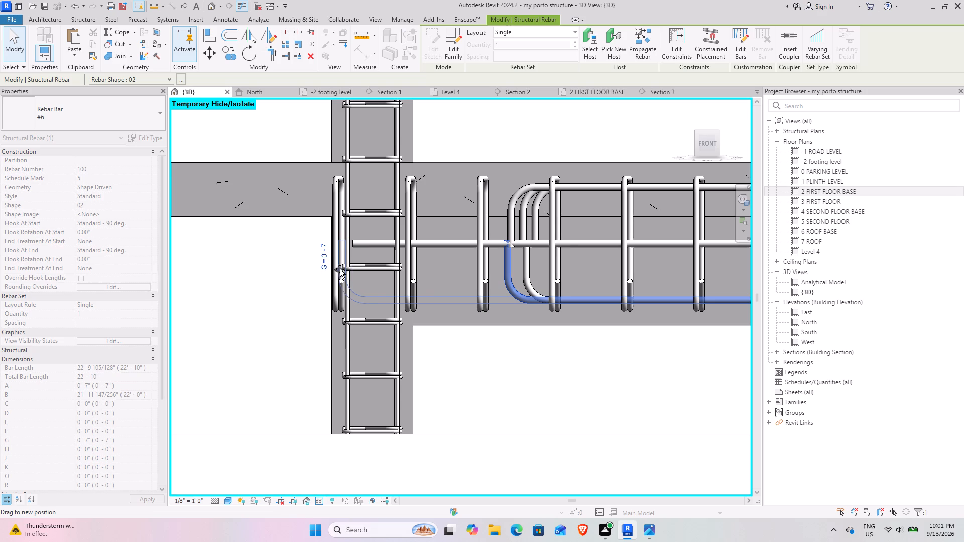
drag(340, 269, 343, 269)
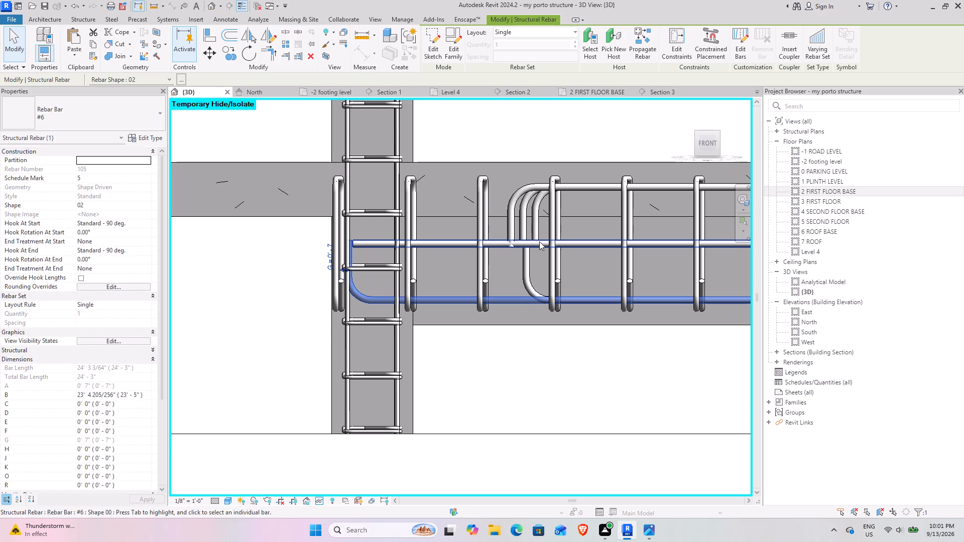
click(531, 271)
drag(522, 268, 400, 256)
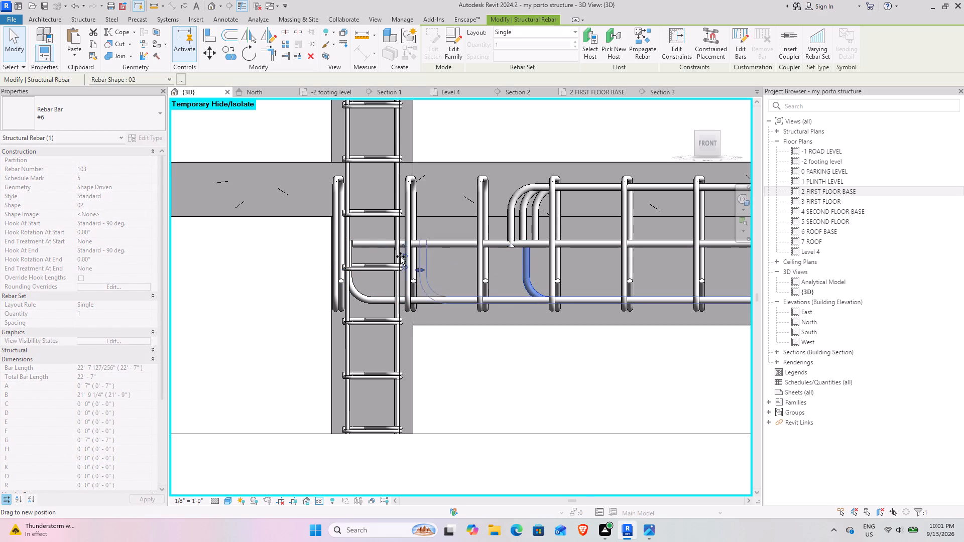
drag(400, 256, 346, 255)
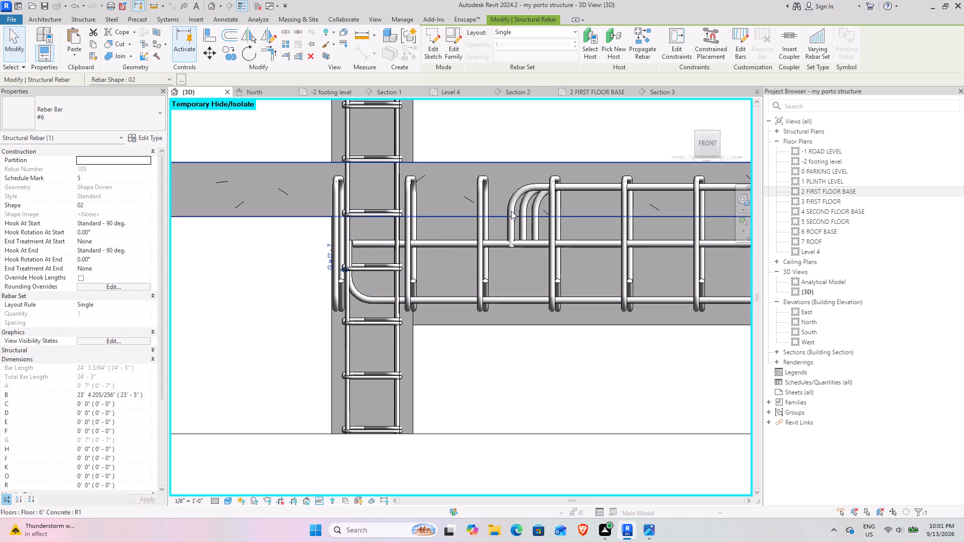
Extend the longest of the three hooked top #6 bars into the column to about 23'-5".
click(511, 207)
drag(505, 215, 348, 222)
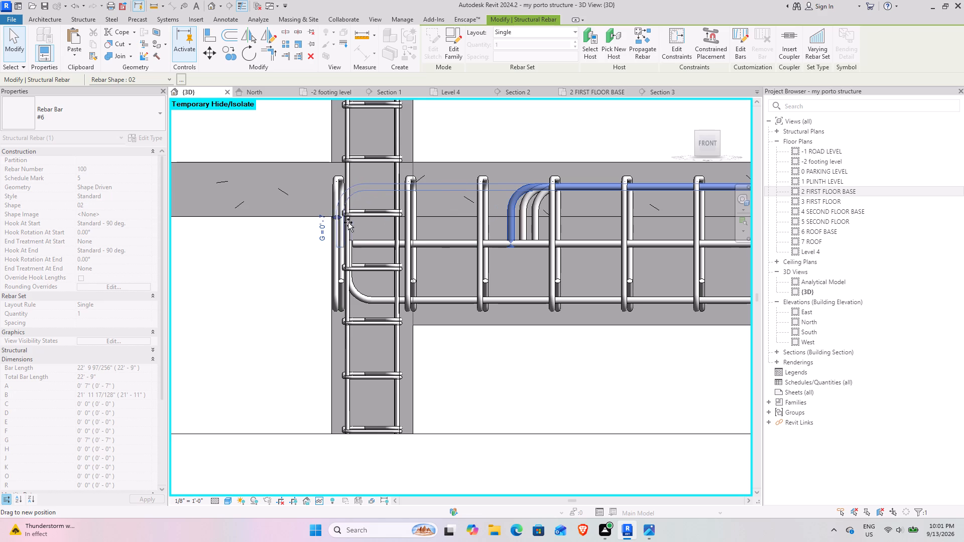
drag(348, 222, 343, 222)
key(Tab)
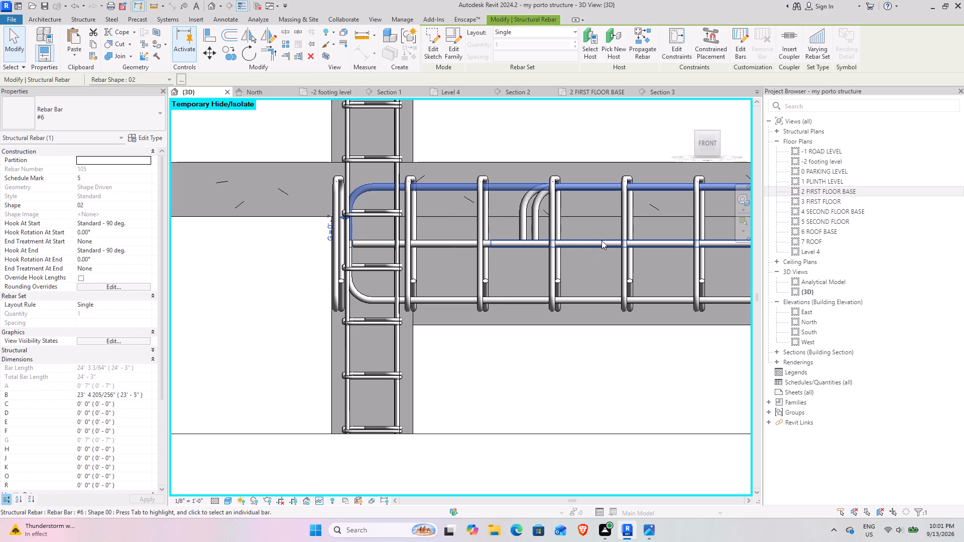
Extend the remaining straight mid-depth #6 bar into the column, ending near the column's outer vertical bars.
click(601, 240)
drag(491, 243, 422, 237)
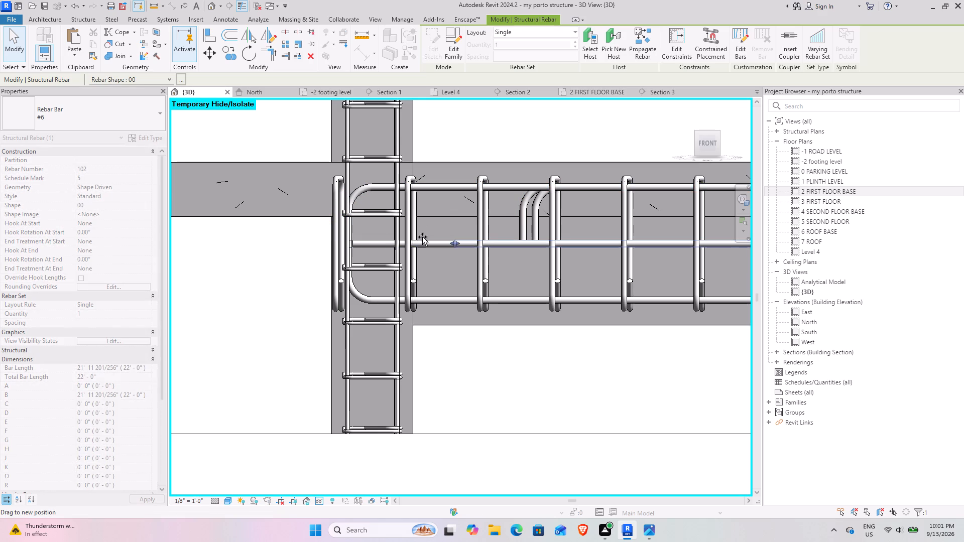
drag(422, 237, 348, 237)
Extend the remaining two hooked top #6 bars into the column, to about 23'-5" and 23'-4".
click(524, 203)
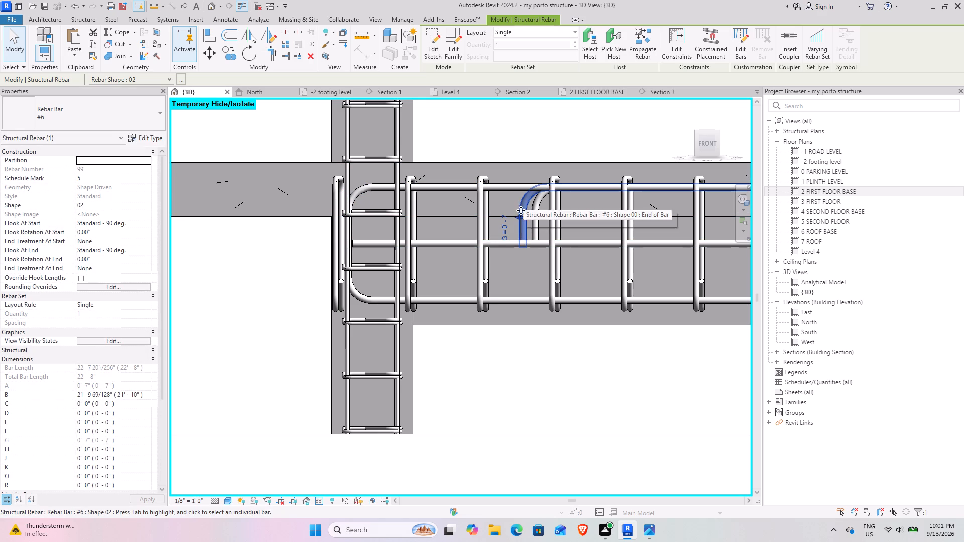
drag(518, 212, 345, 214)
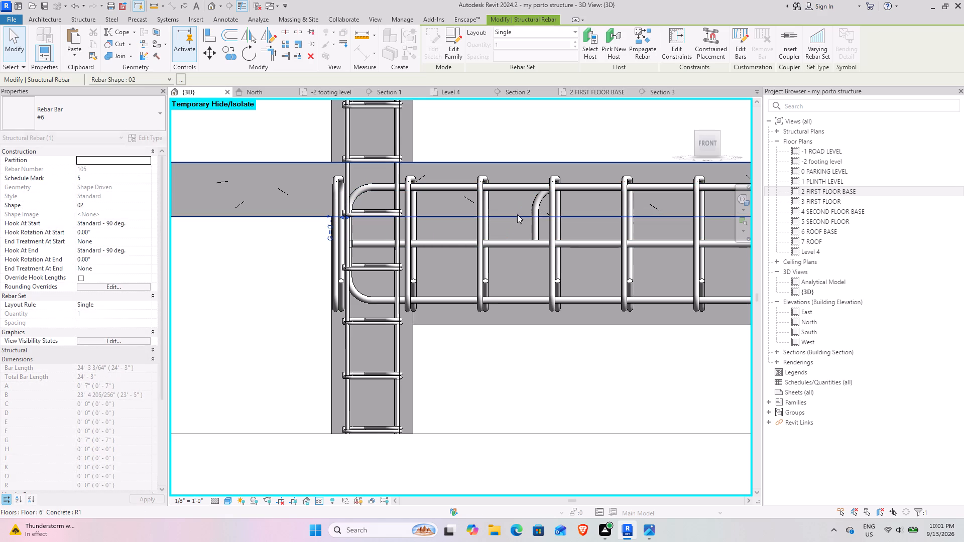
click(539, 226)
drag(532, 215, 349, 215)
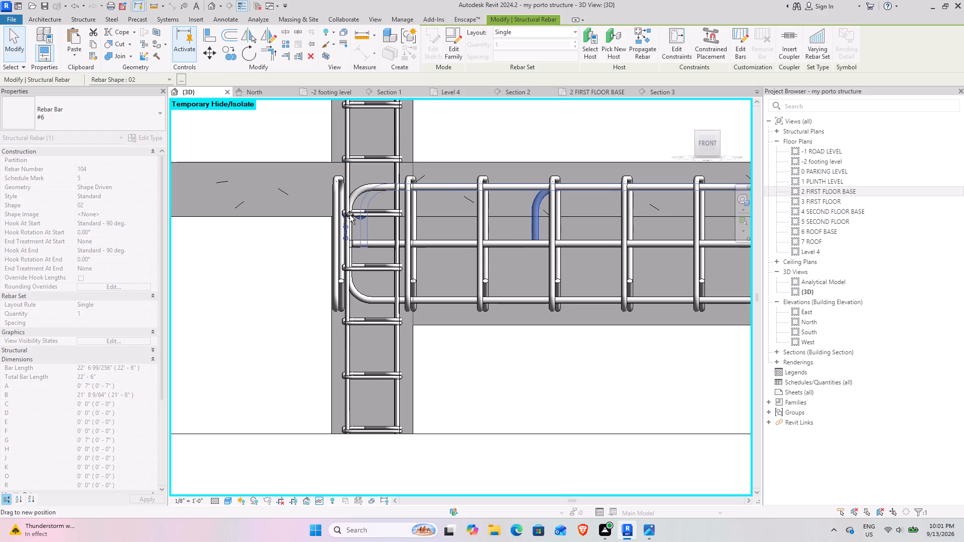
drag(349, 215, 348, 217)
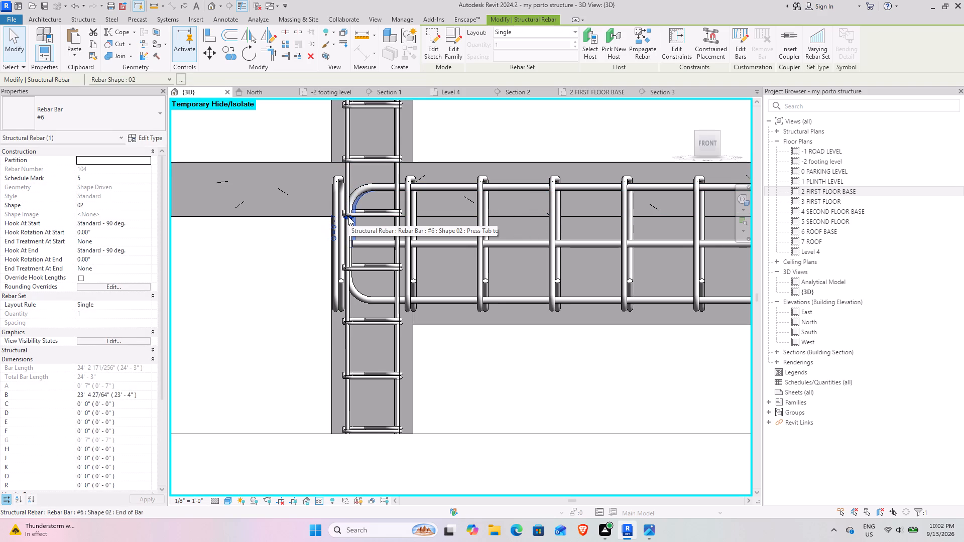
Turn off the section box of the 3D view.
scroll(449, 230, down, 10)
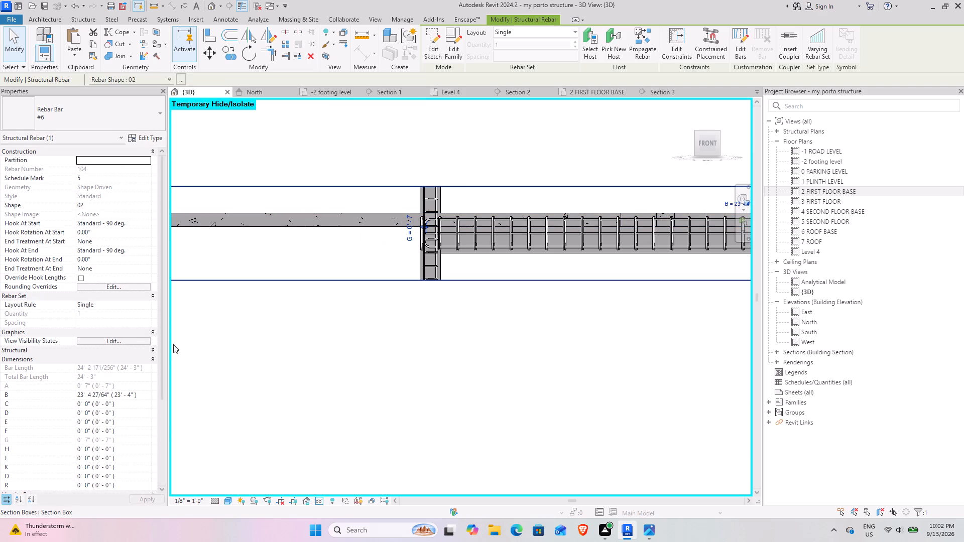
click(267, 343)
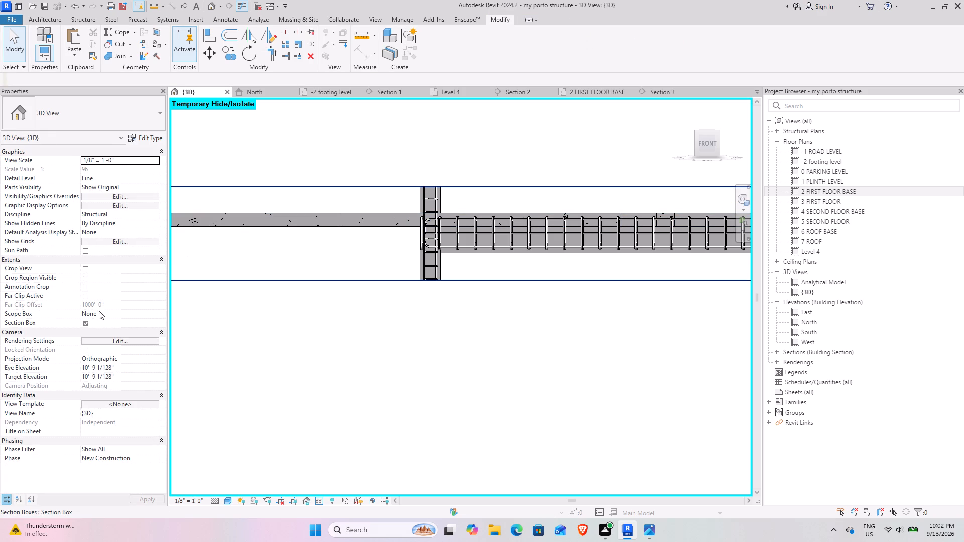
click(82, 321)
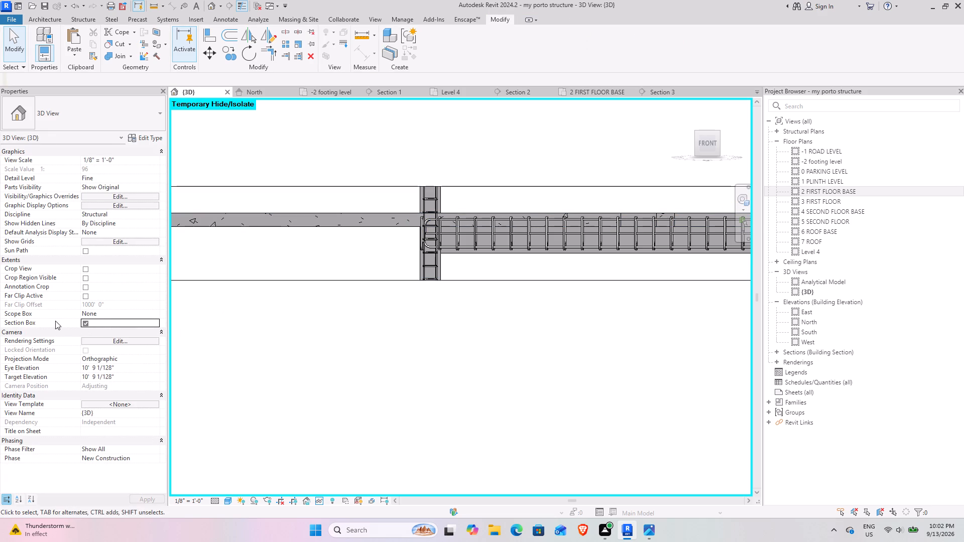
click(84, 322)
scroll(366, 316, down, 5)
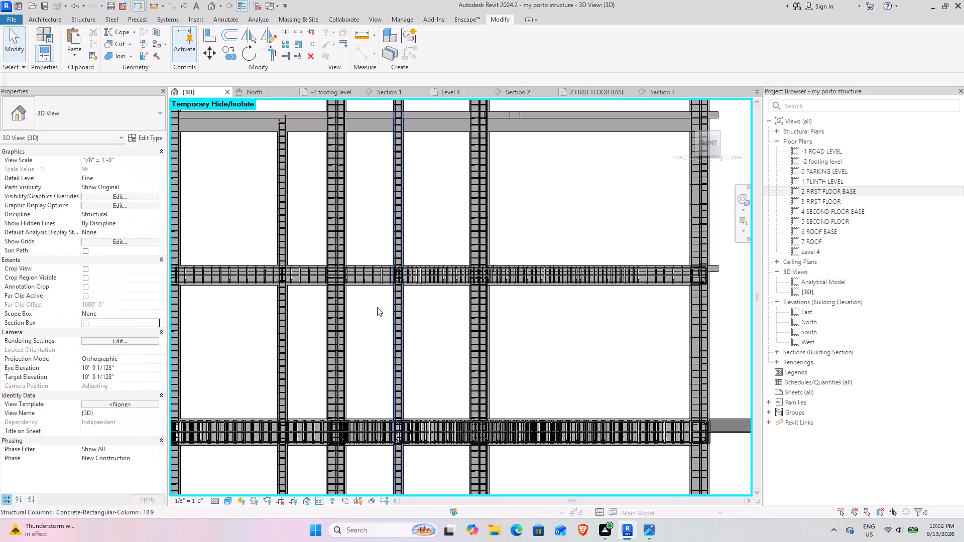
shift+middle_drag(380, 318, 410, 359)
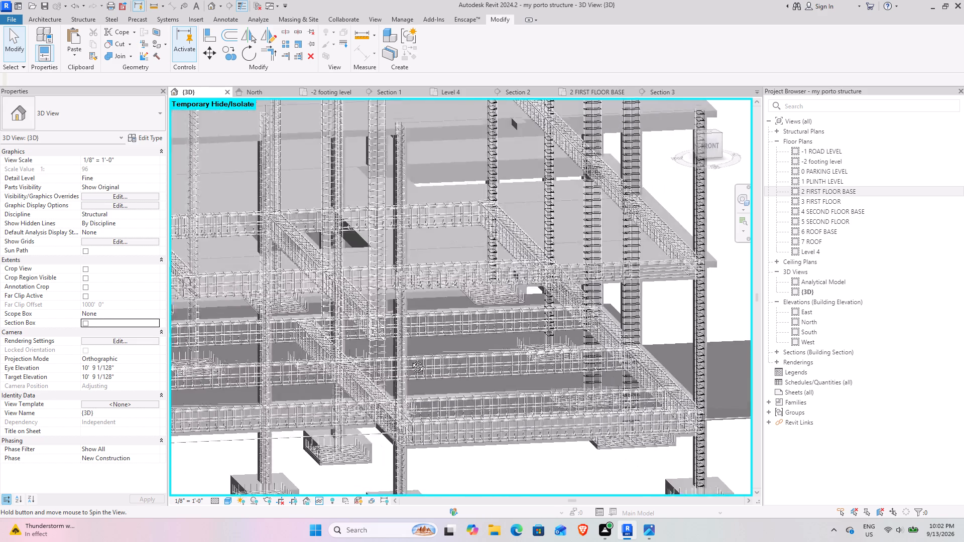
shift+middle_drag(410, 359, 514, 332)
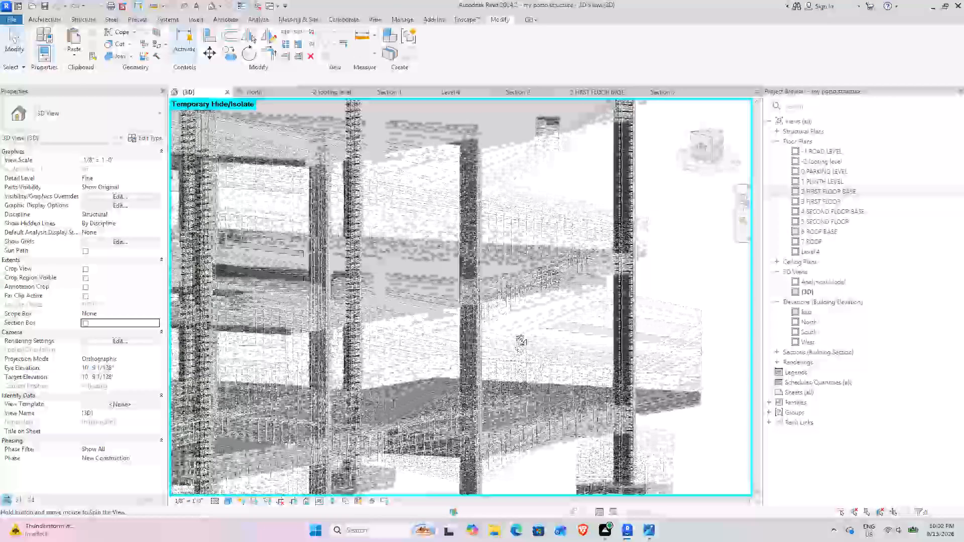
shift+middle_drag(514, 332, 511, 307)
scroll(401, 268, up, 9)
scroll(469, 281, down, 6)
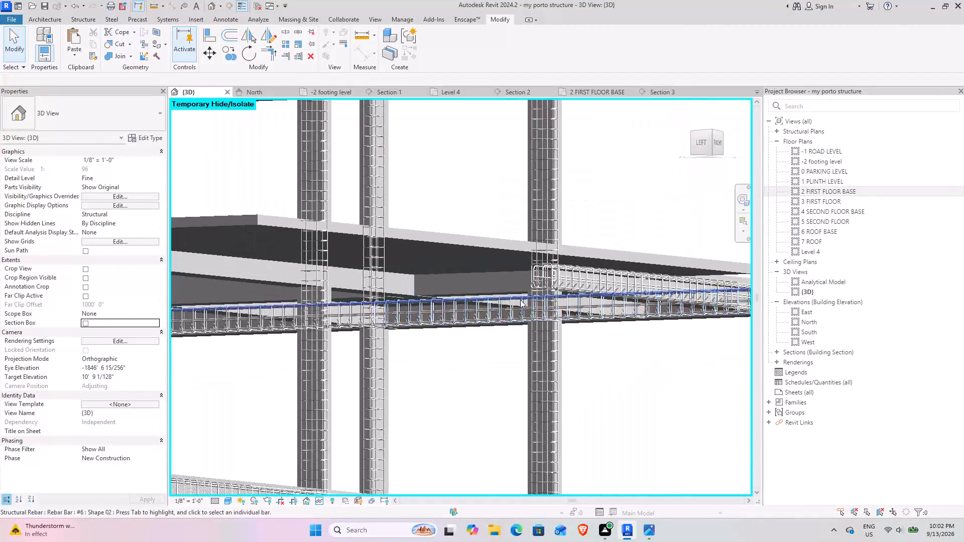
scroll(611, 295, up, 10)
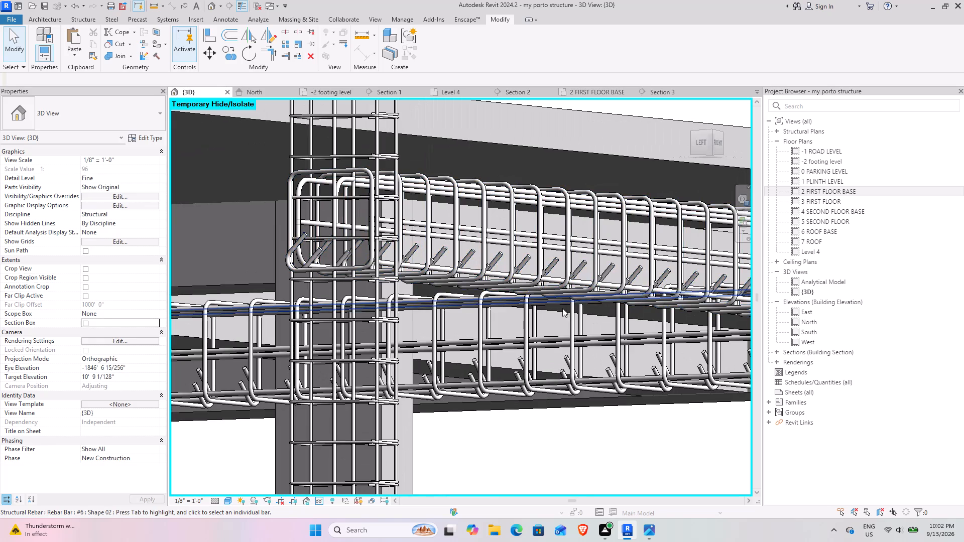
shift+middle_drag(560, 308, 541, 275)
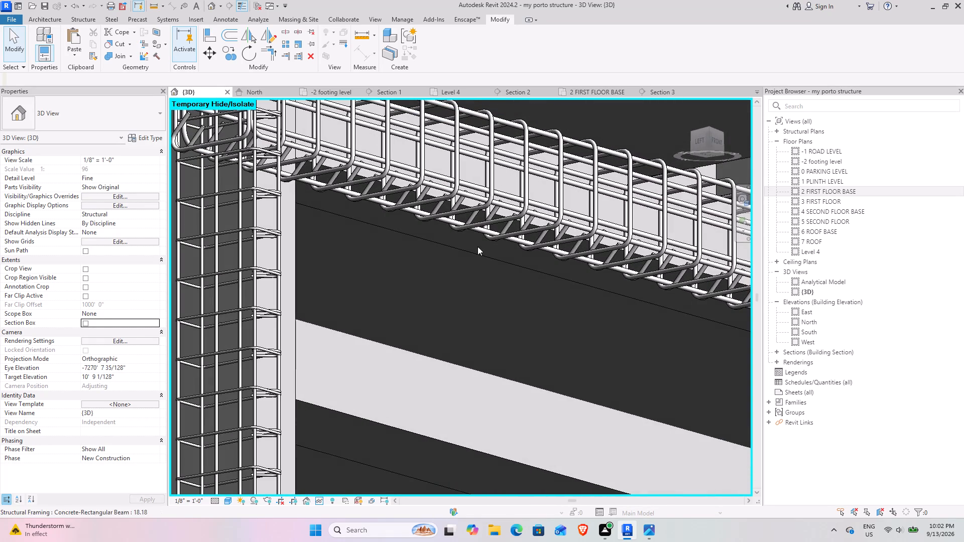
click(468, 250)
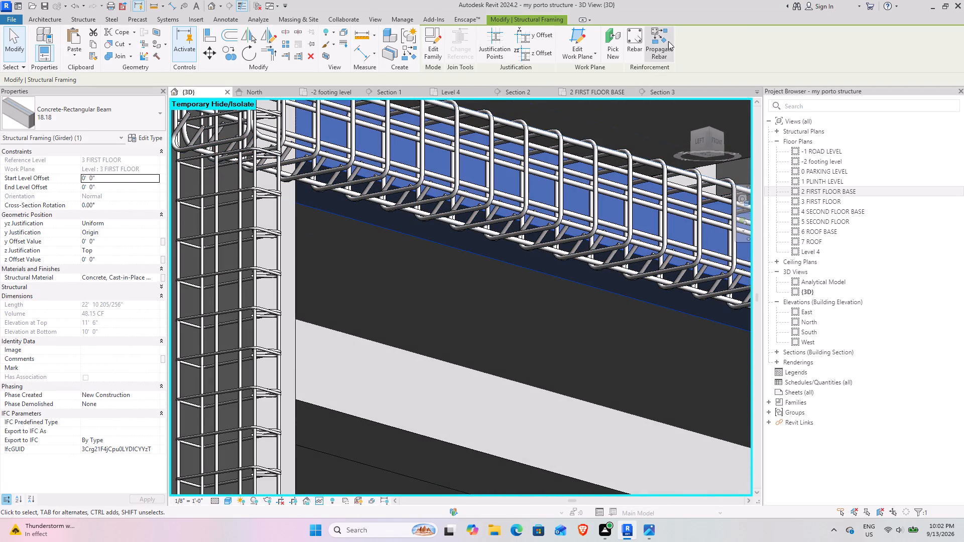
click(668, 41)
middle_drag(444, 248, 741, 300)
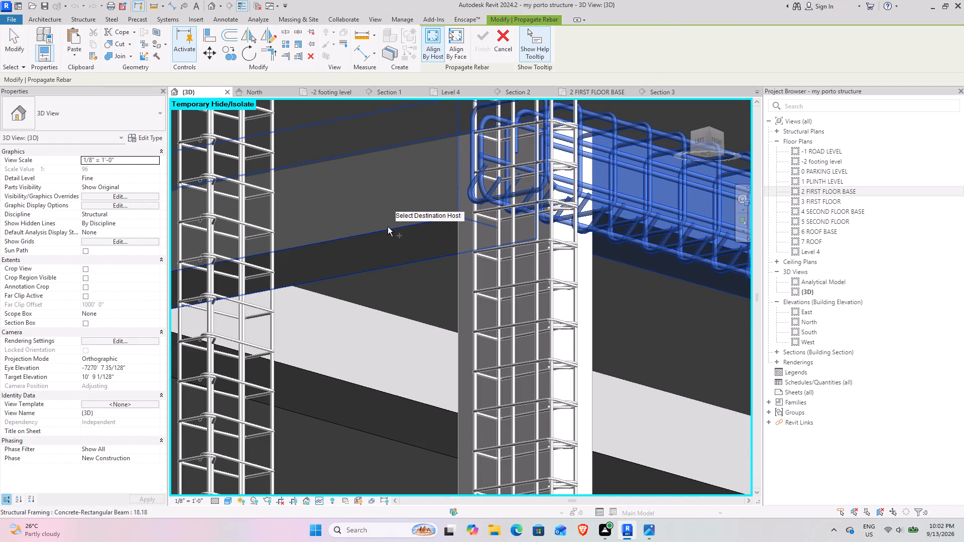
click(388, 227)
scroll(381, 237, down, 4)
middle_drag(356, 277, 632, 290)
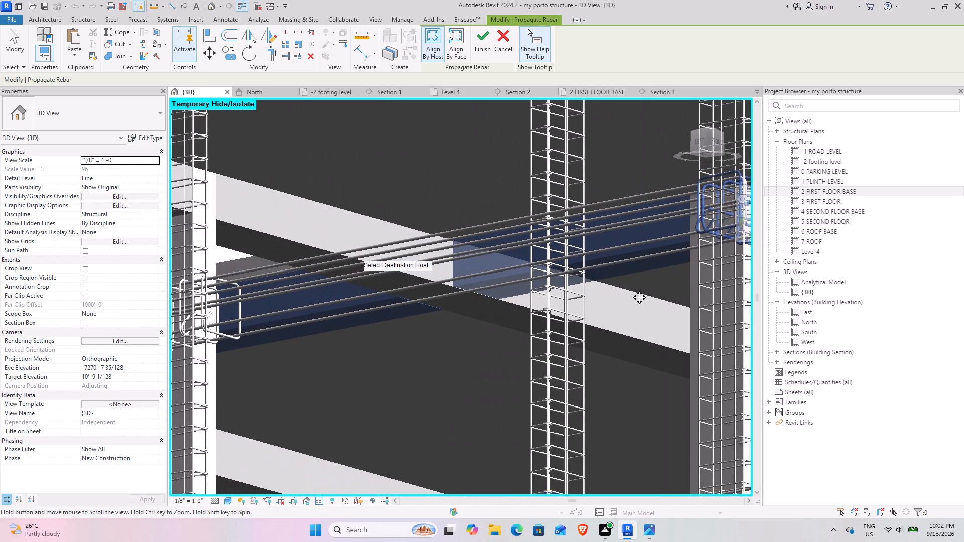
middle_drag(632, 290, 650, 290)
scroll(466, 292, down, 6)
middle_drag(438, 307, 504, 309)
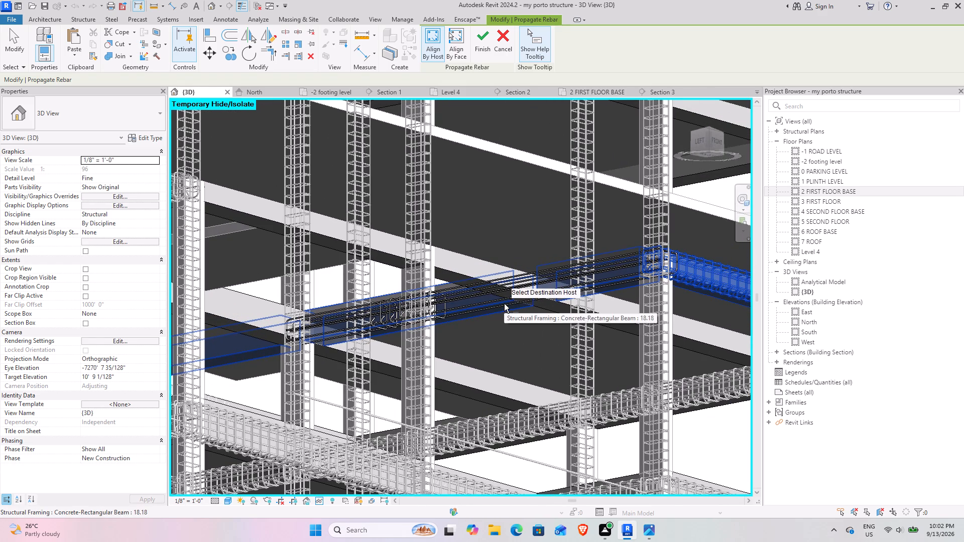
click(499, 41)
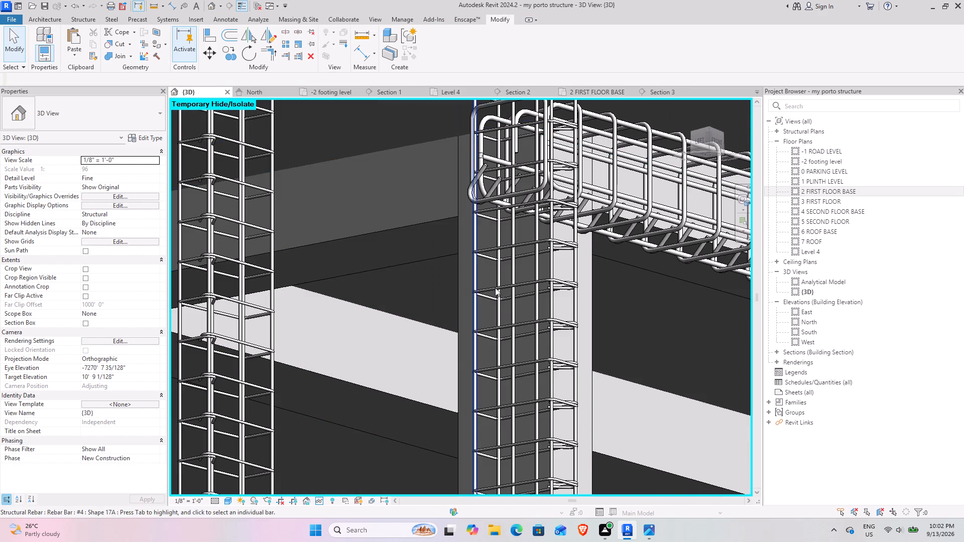
Propagate the reinforcement of the 55'-6" 18.18 outer first floor beam to the unreinforced parallel 37'-10" beam, aligned by host.
scroll(495, 288, down, 8)
middle_drag(397, 302, 580, 266)
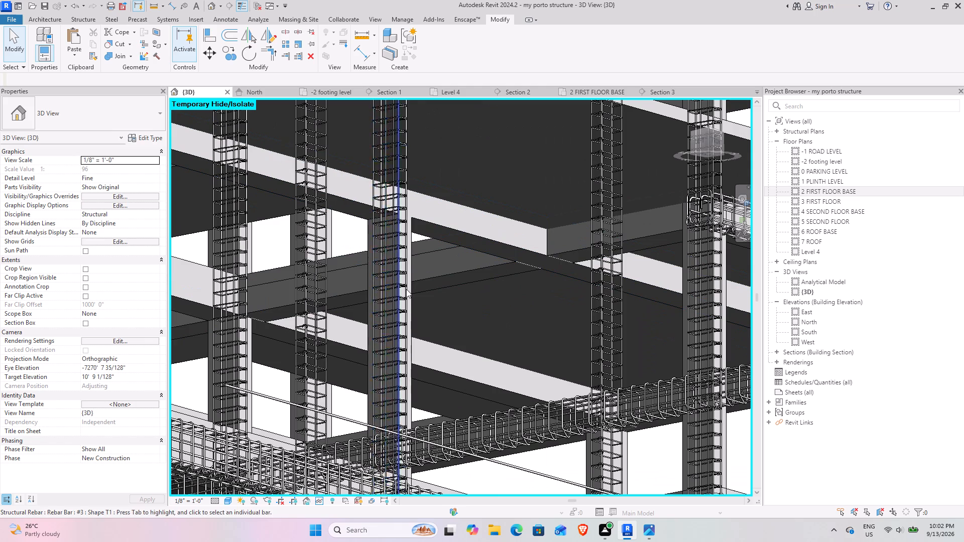
click(451, 273)
scroll(451, 274, down, 4)
middle_drag(464, 283, 656, 275)
middle_drag(569, 286, 227, 274)
scroll(612, 322, up, 2)
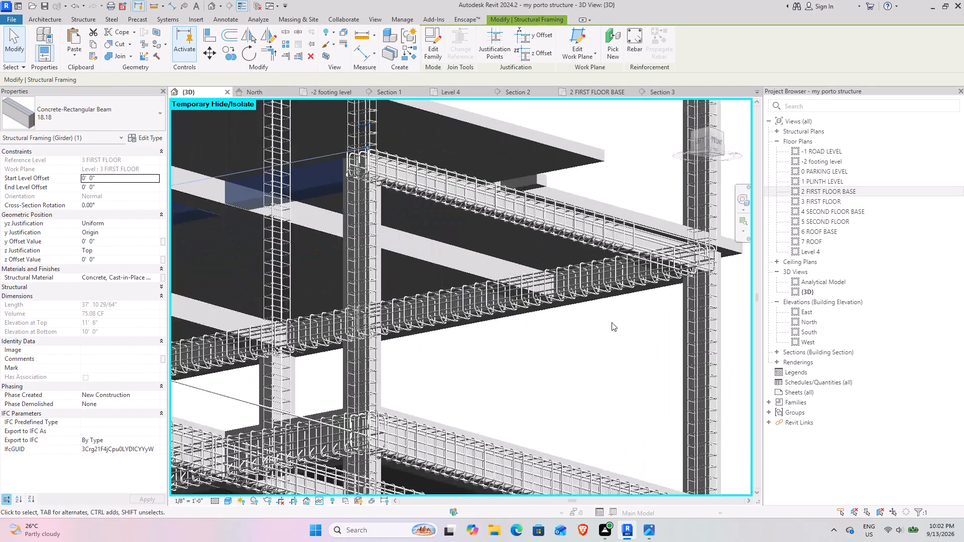
scroll(612, 322, up, 10)
click(632, 305)
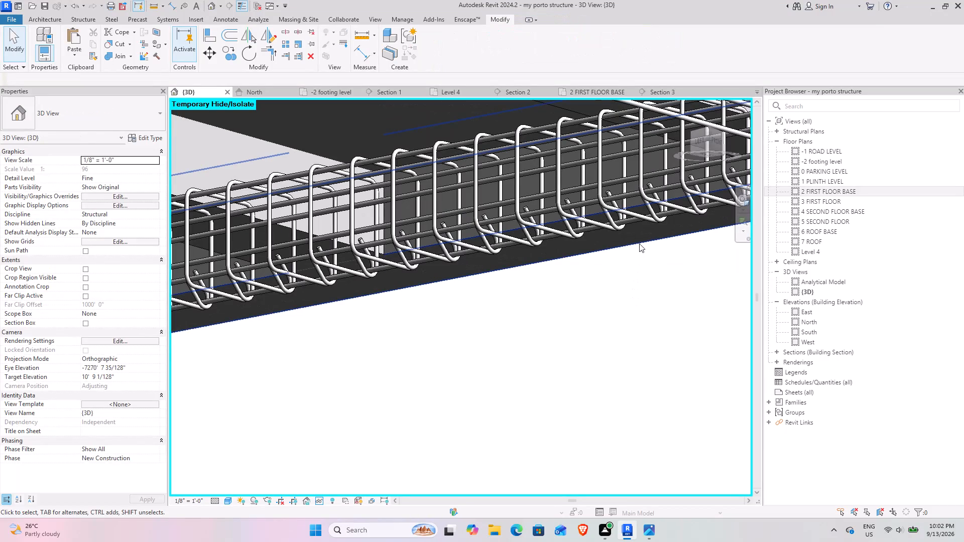
click(639, 243)
click(663, 46)
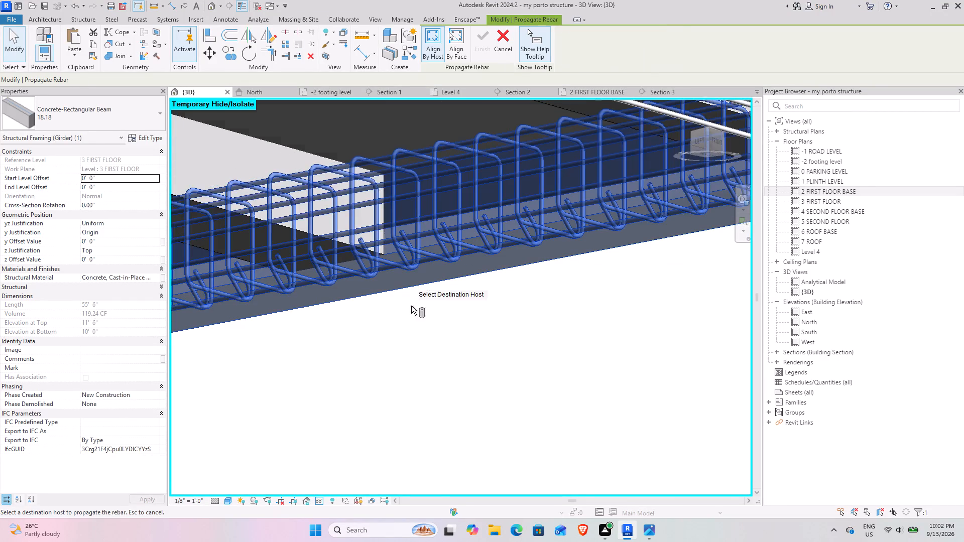
scroll(378, 378, down, 10)
middle_drag(329, 391, 654, 338)
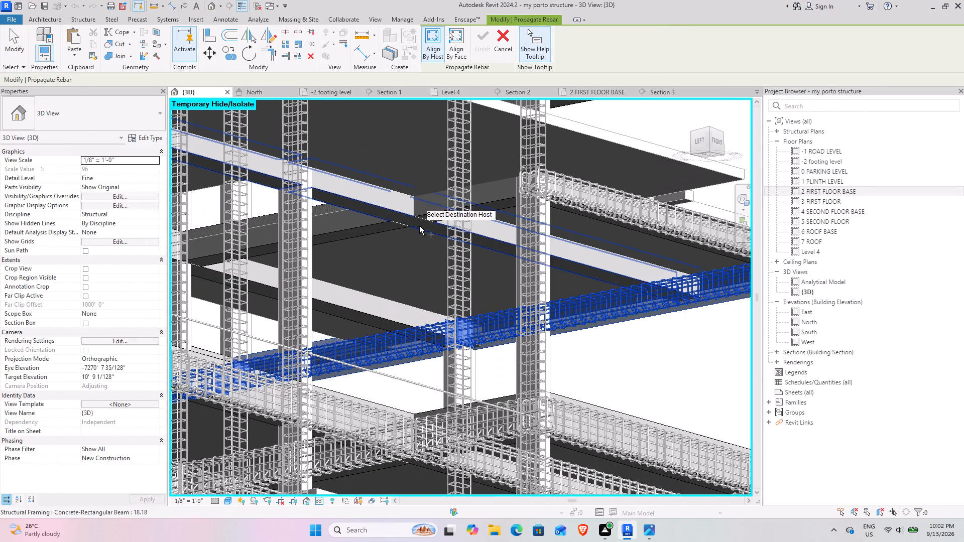
click(354, 228)
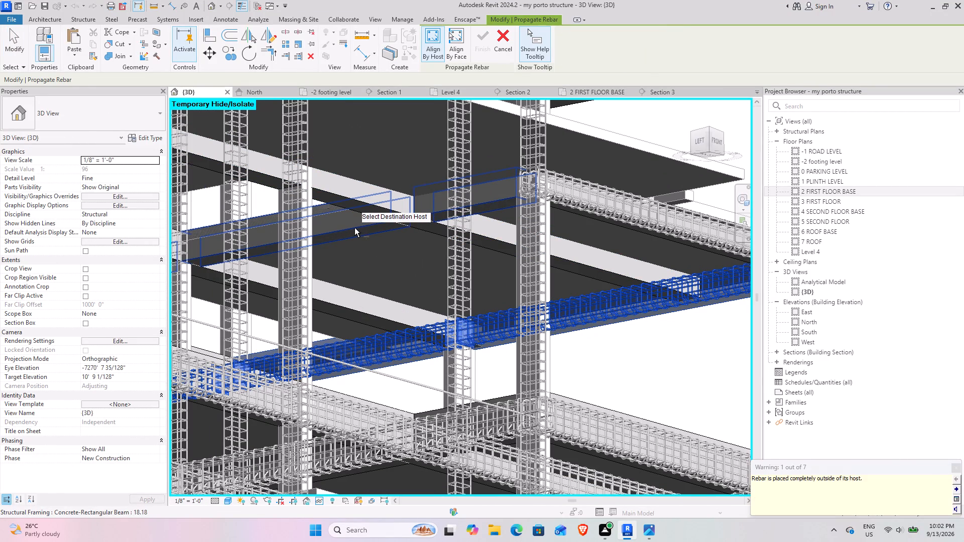
click(479, 40)
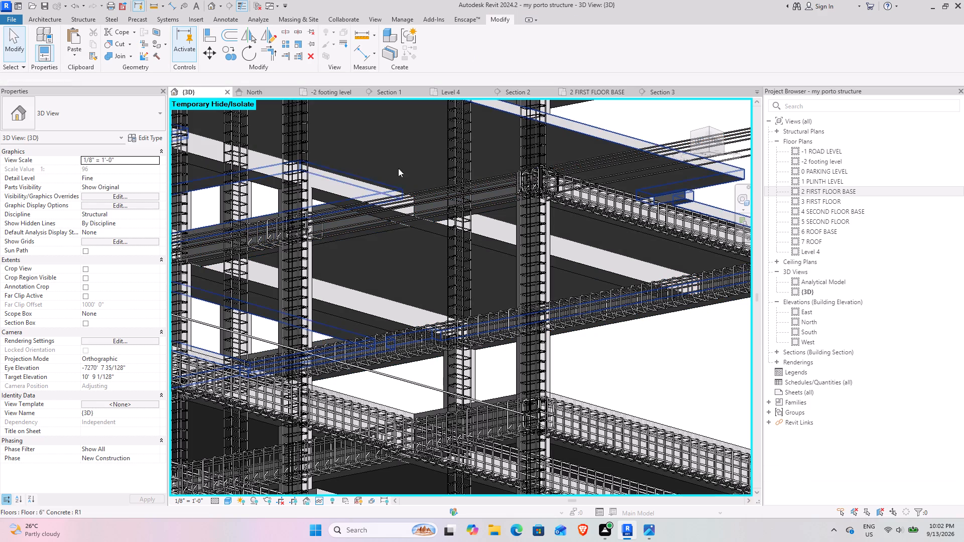
scroll(501, 192, up, 9)
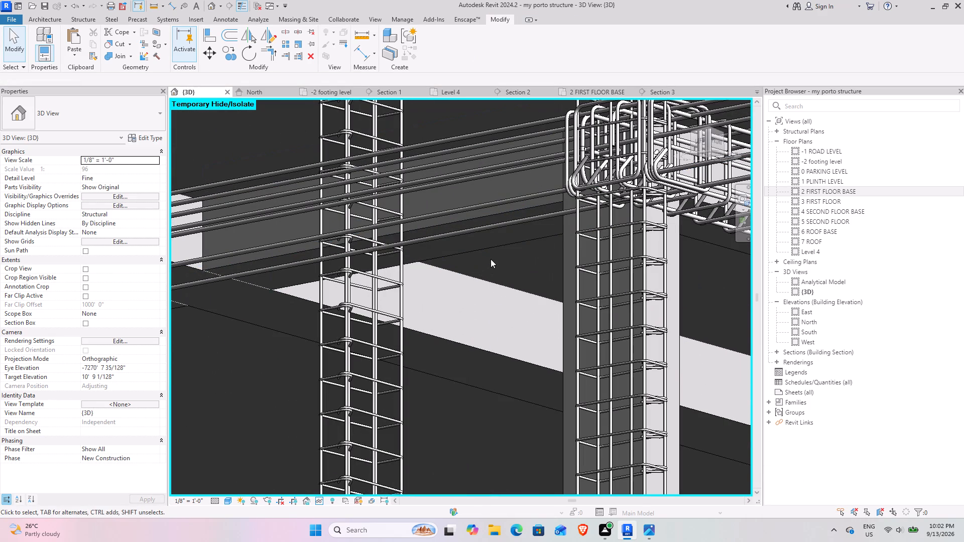
Fit a section box around the isolated 37'-10" 18.18 first floor beam.
click(493, 250)
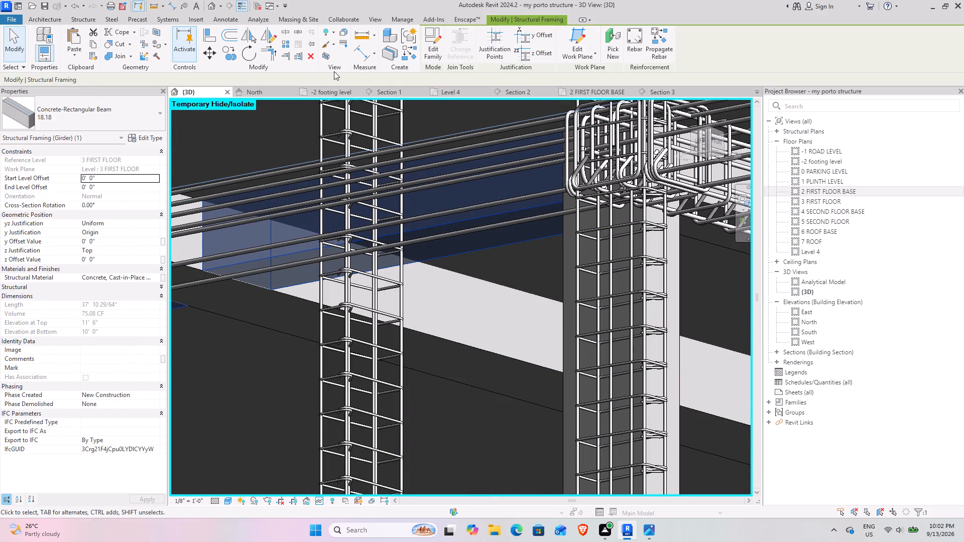
click(326, 57)
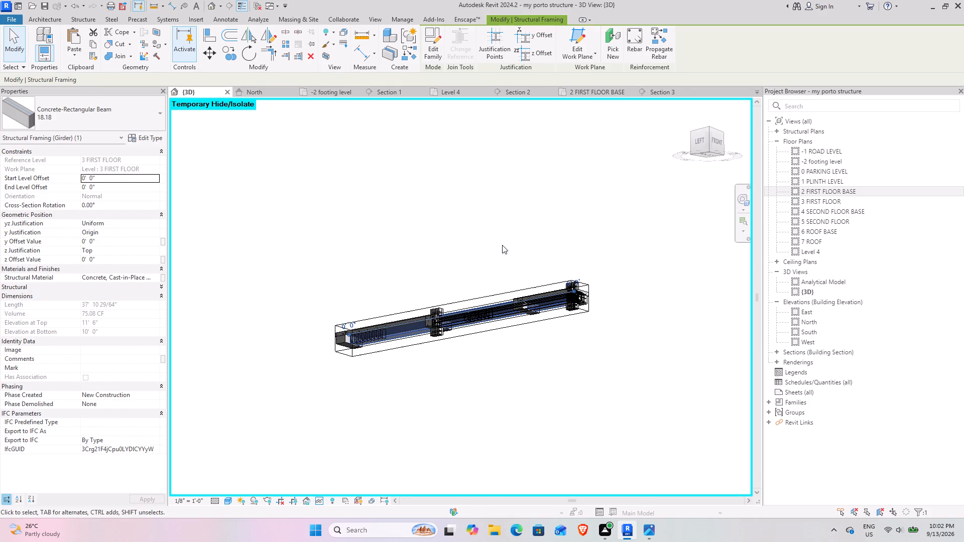
middle_drag(503, 249, 564, 346)
scroll(517, 332, up, 5)
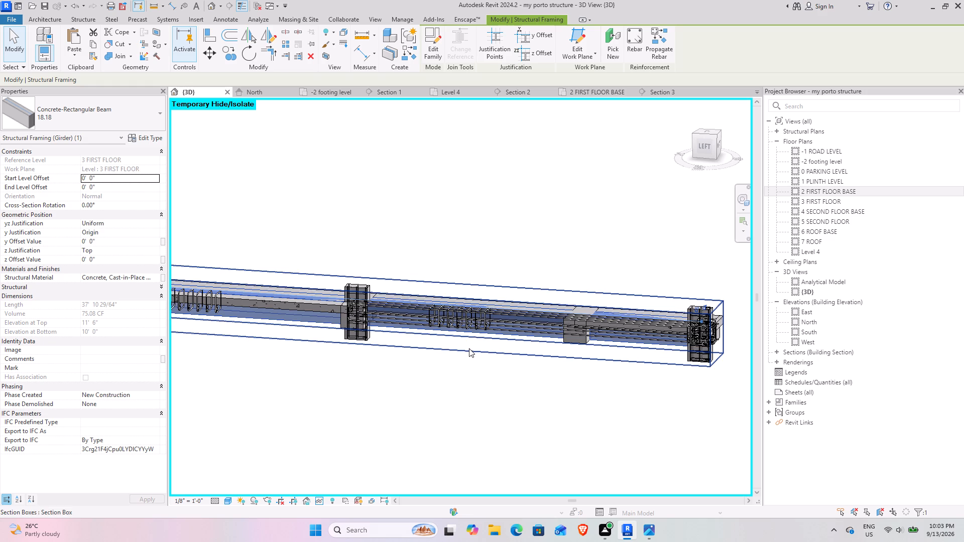
Stretch both ends of the section box outward along the beam to take in the adjoining spans and overrunning bars.
click(469, 348)
scroll(469, 348, down, 5)
drag(595, 340, 611, 343)
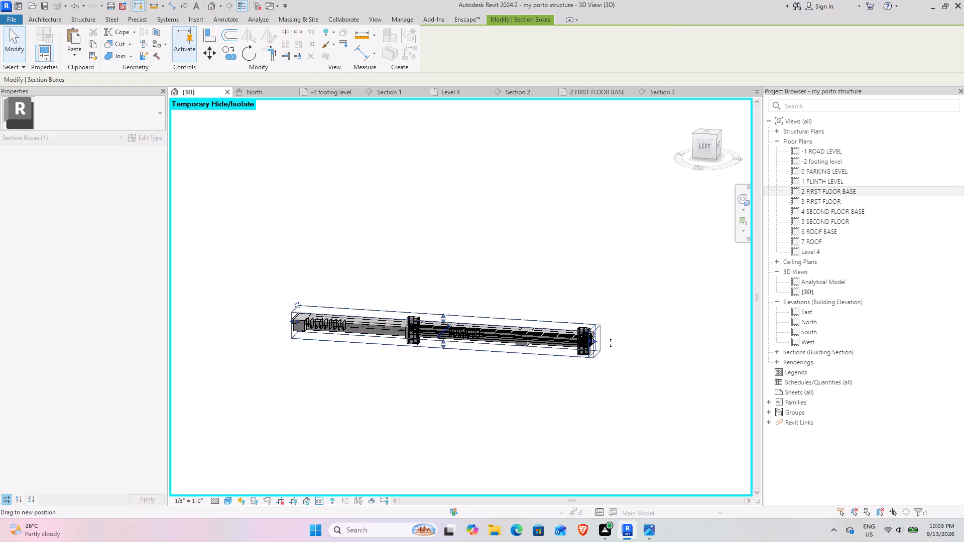
drag(611, 343, 781, 372)
click(714, 364)
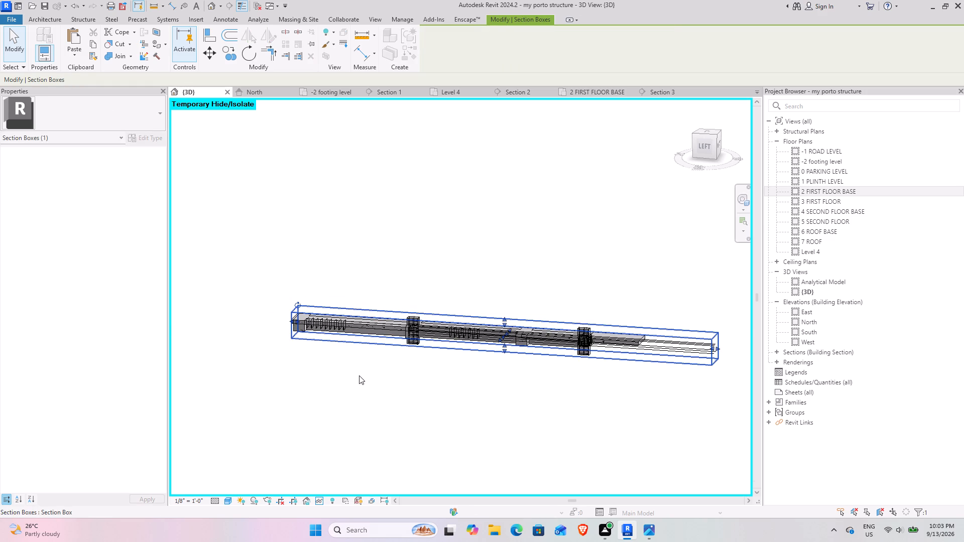
middle_drag(349, 373, 481, 375)
drag(425, 321, 294, 284)
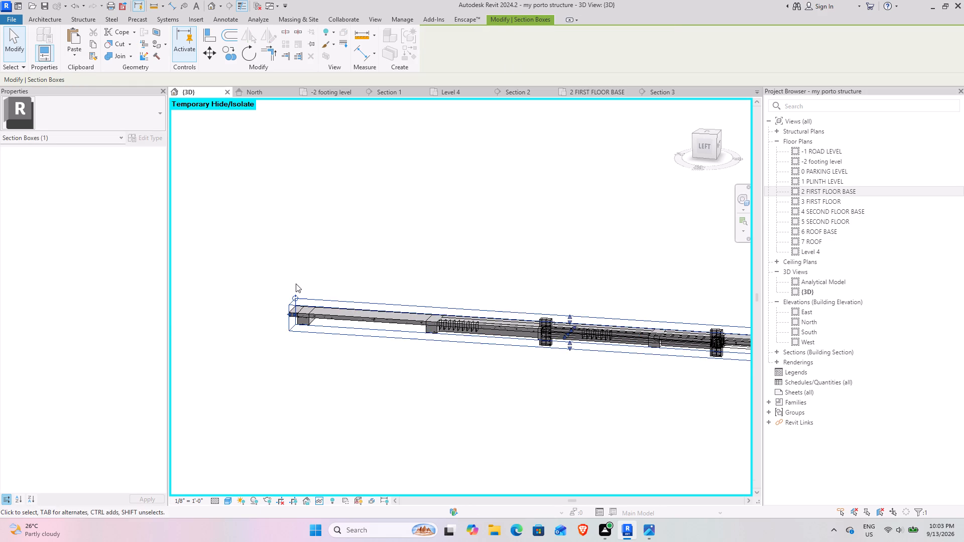
Extend the section box further at the overrunning end, beyond the hooks of the propagated #6 bars.
scroll(430, 359, up, 5)
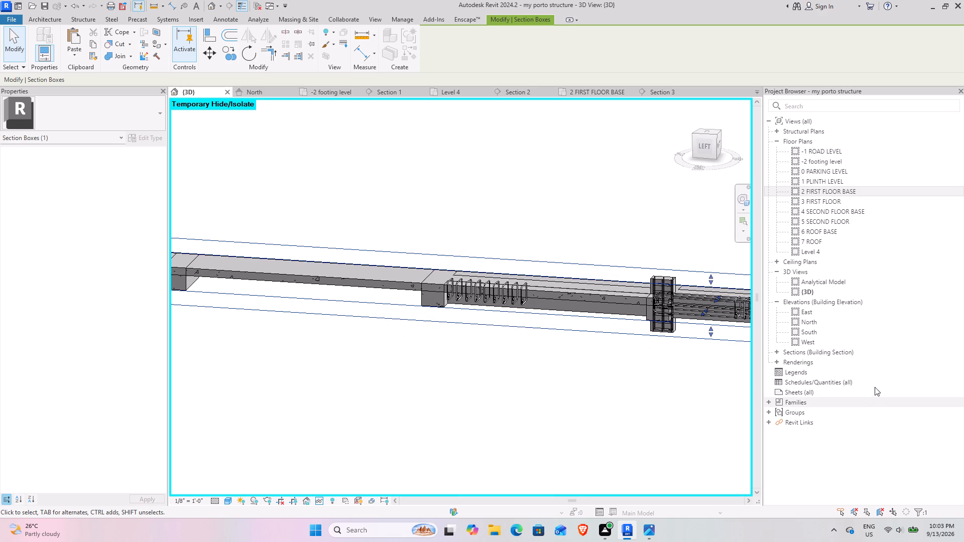
middle_drag(611, 410, 597, 379)
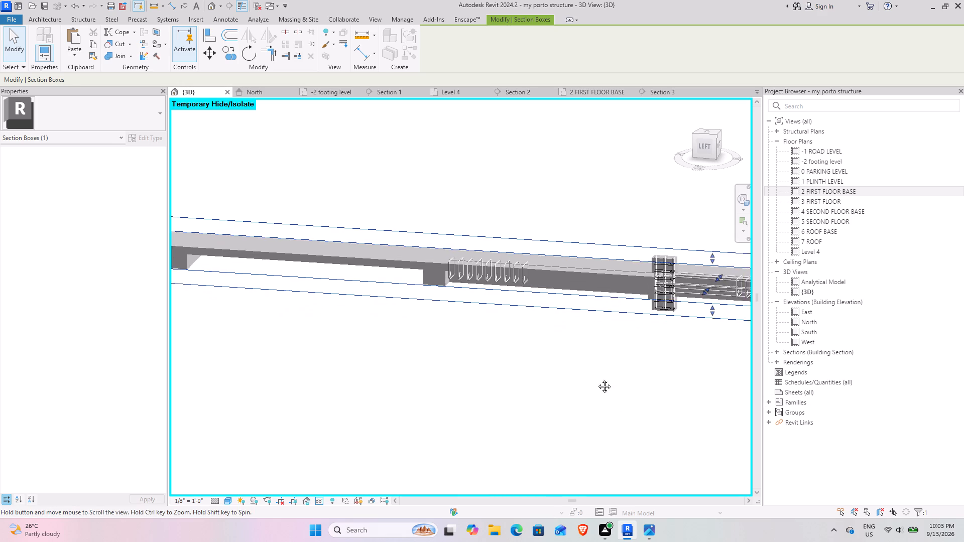
middle_drag(597, 379, 255, 378)
scroll(417, 275, up, 4)
middle_drag(556, 326, 194, 326)
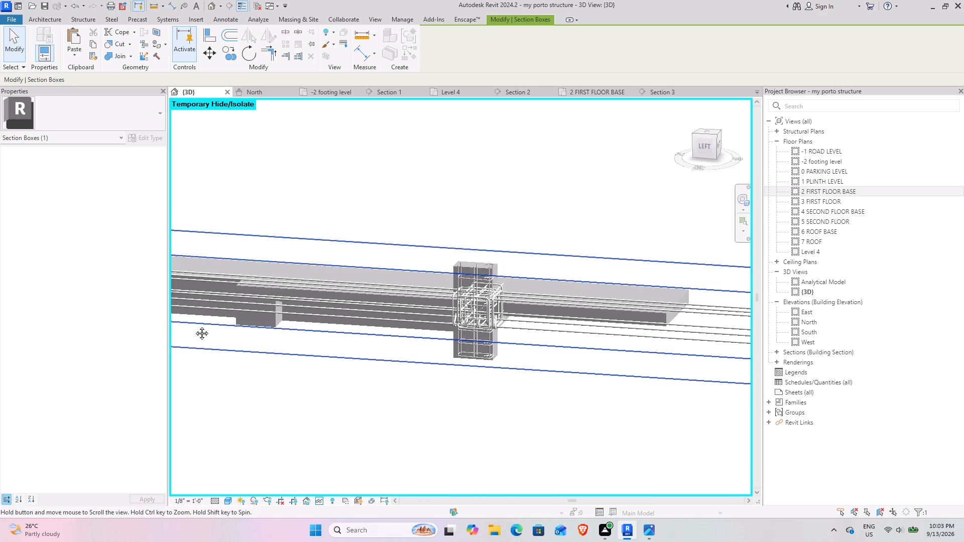
middle_drag(194, 326, 191, 325)
scroll(401, 356, down, 4)
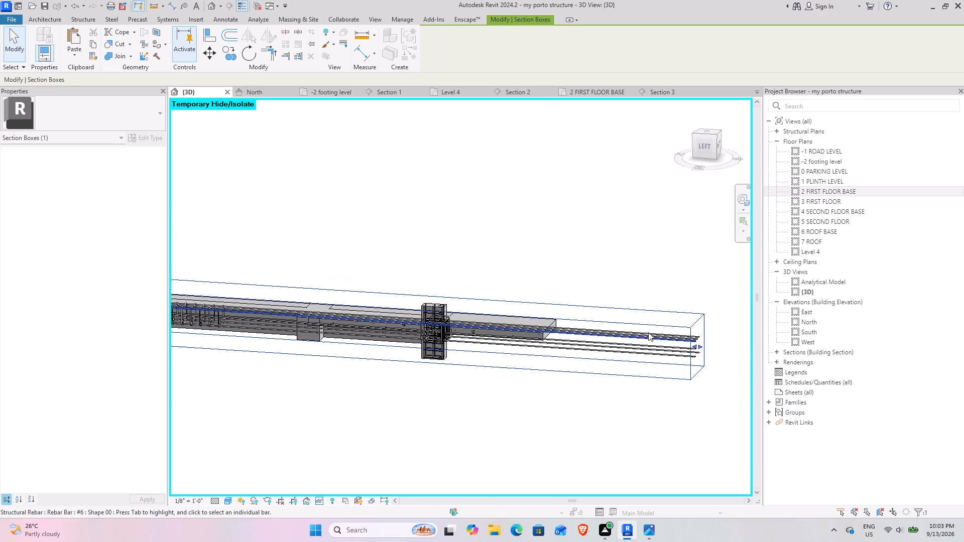
shift+middle_drag(662, 350, 673, 403)
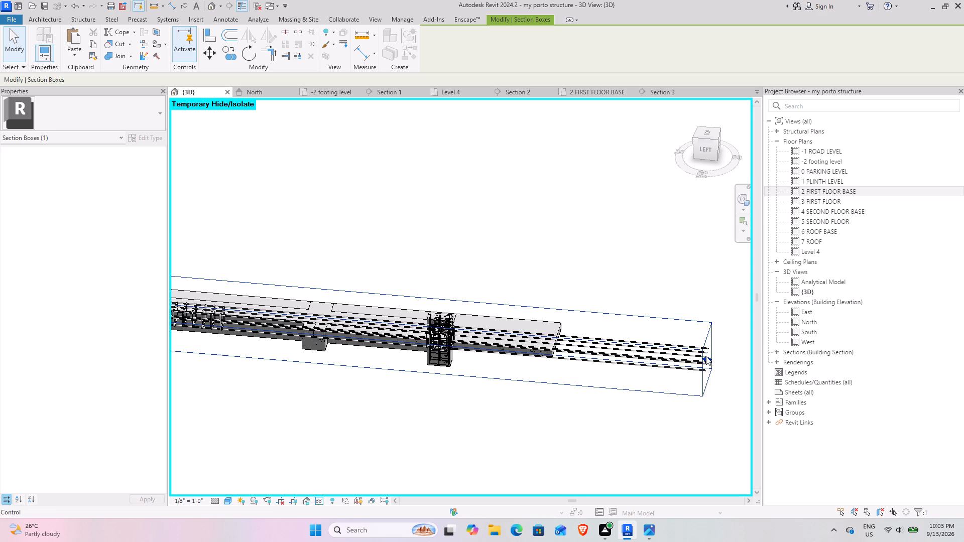
drag(706, 356, 752, 365)
middle_drag(673, 375, 310, 375)
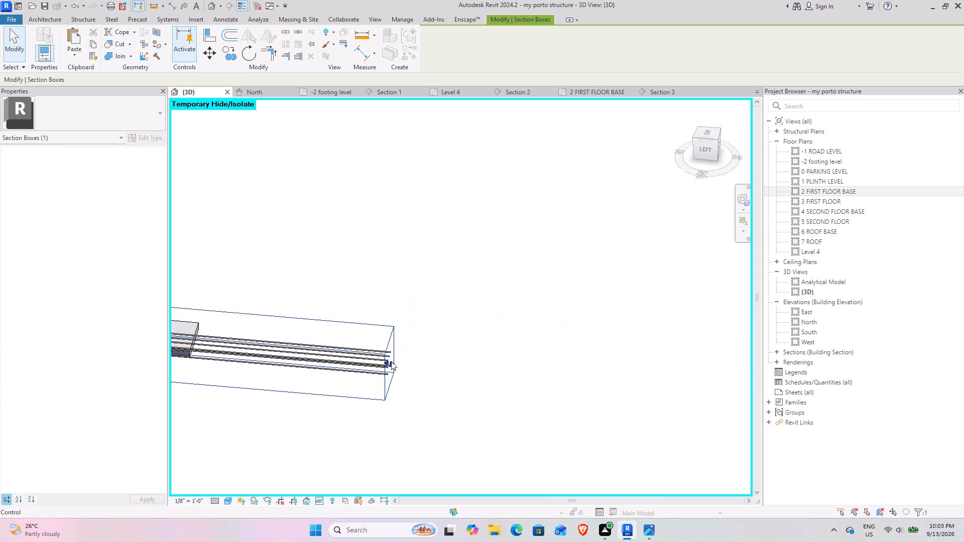
drag(391, 361, 572, 397)
Shorten the overrunning straight mid-depth #6 bar to about 21'-9", ending just short of the end column.
scroll(377, 390, up, 4)
scroll(424, 341, up, 6)
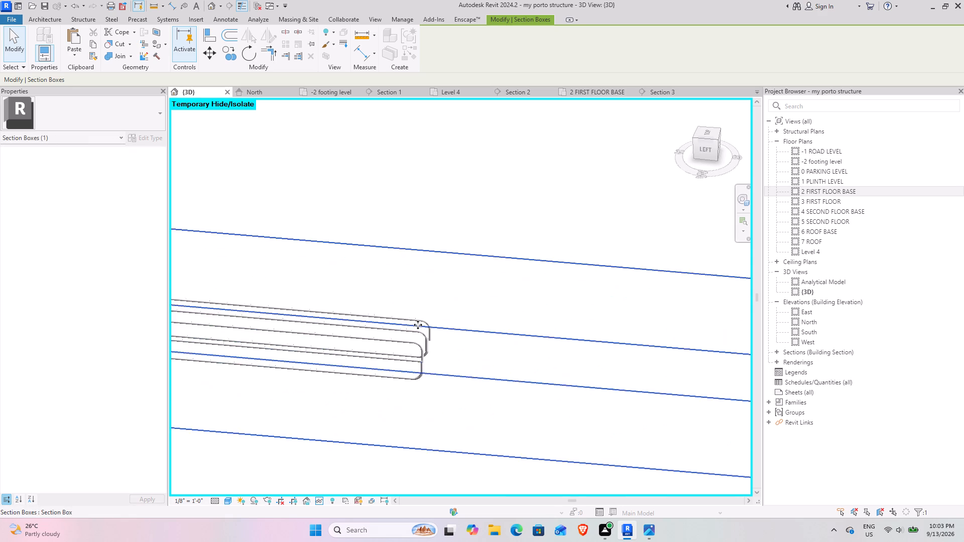
scroll(418, 325, up, 3)
middle_drag(402, 395, 456, 365)
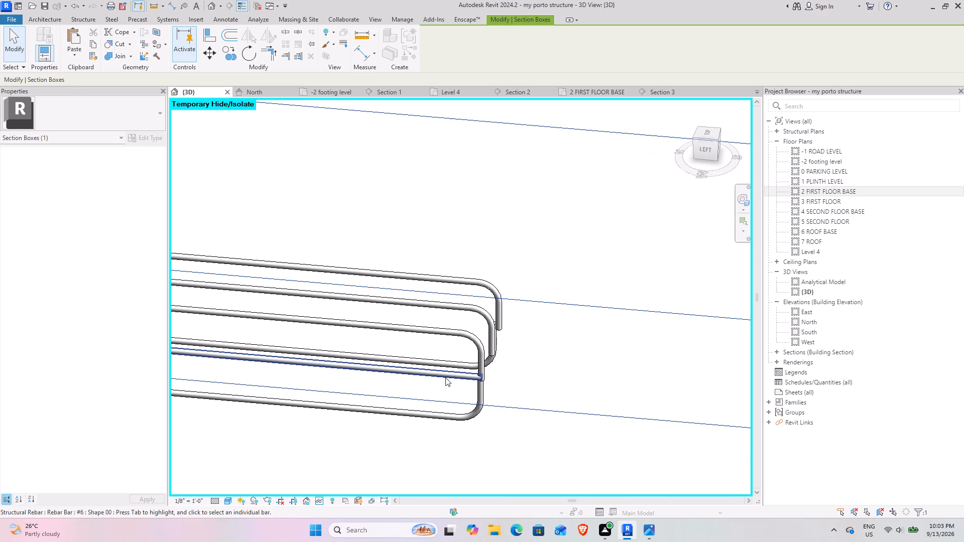
shift+middle_drag(440, 379, 463, 388)
scroll(423, 288, down, 5)
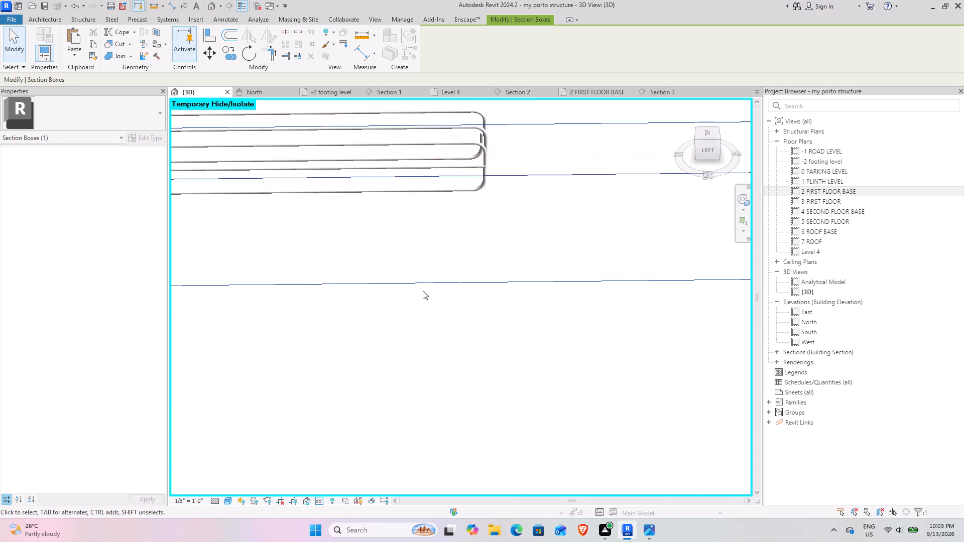
middle_drag(446, 275, 525, 398)
middle_drag(514, 395, 503, 311)
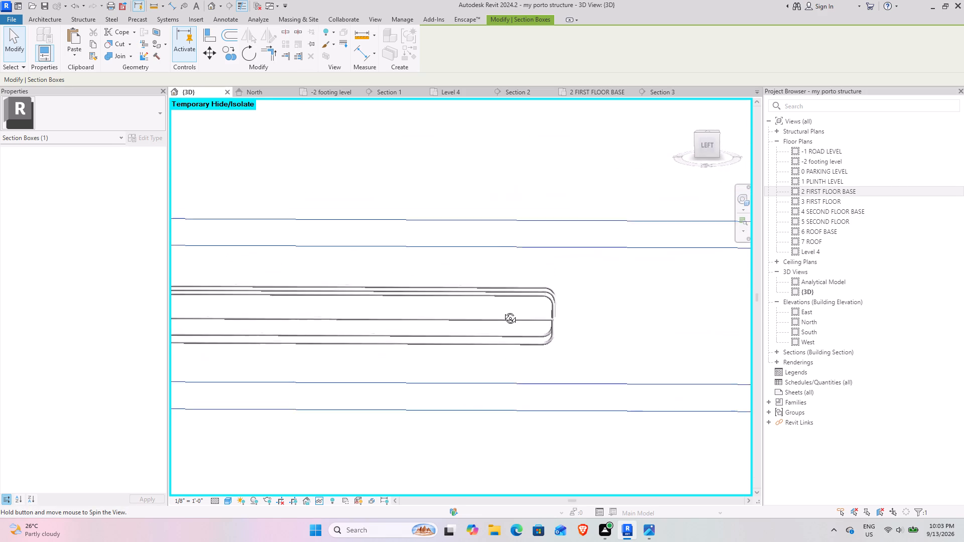
middle_drag(503, 311, 514, 351)
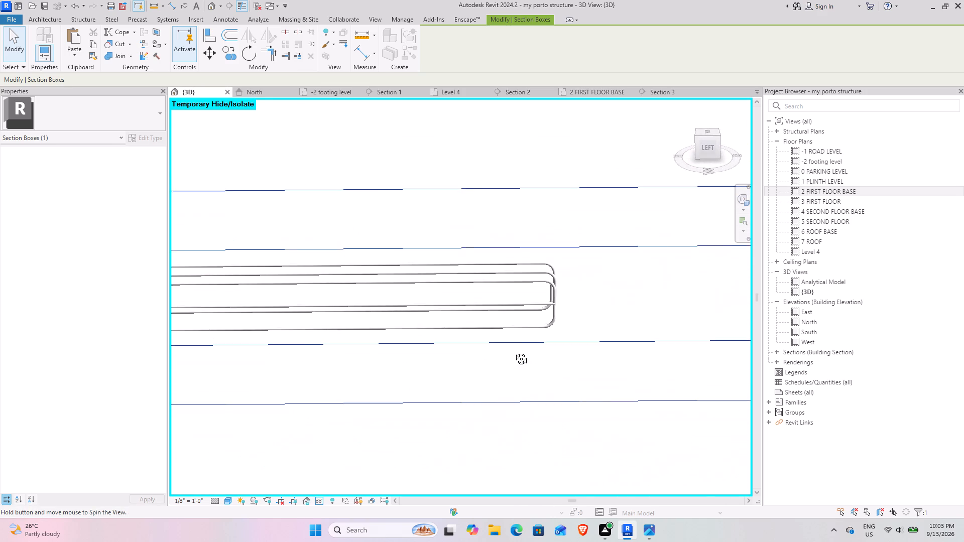
middle_drag(514, 351, 534, 398)
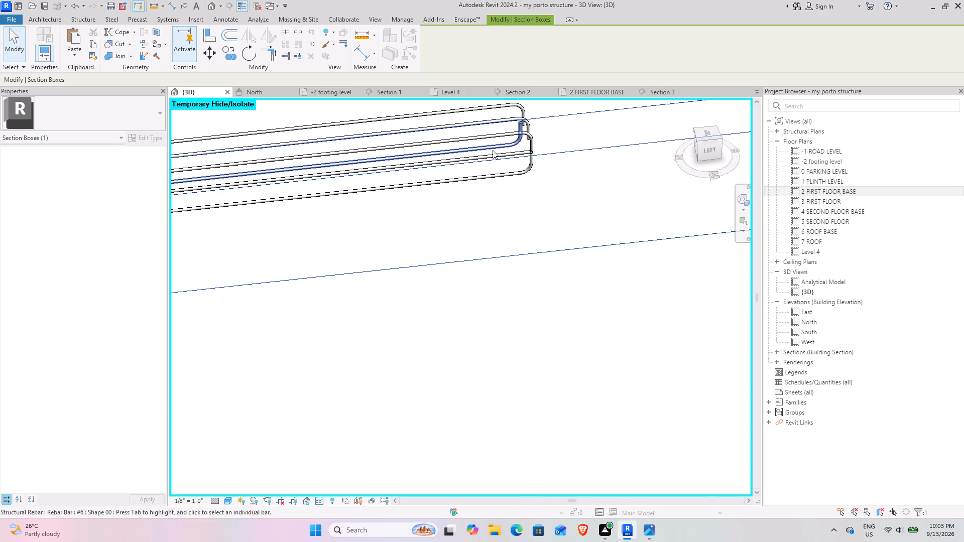
click(493, 159)
click(540, 190)
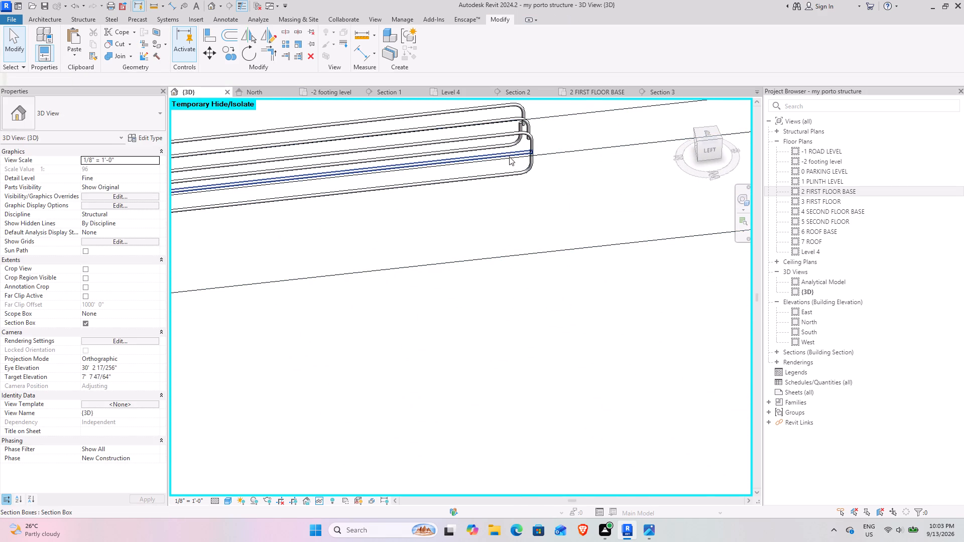
click(508, 156)
click(701, 134)
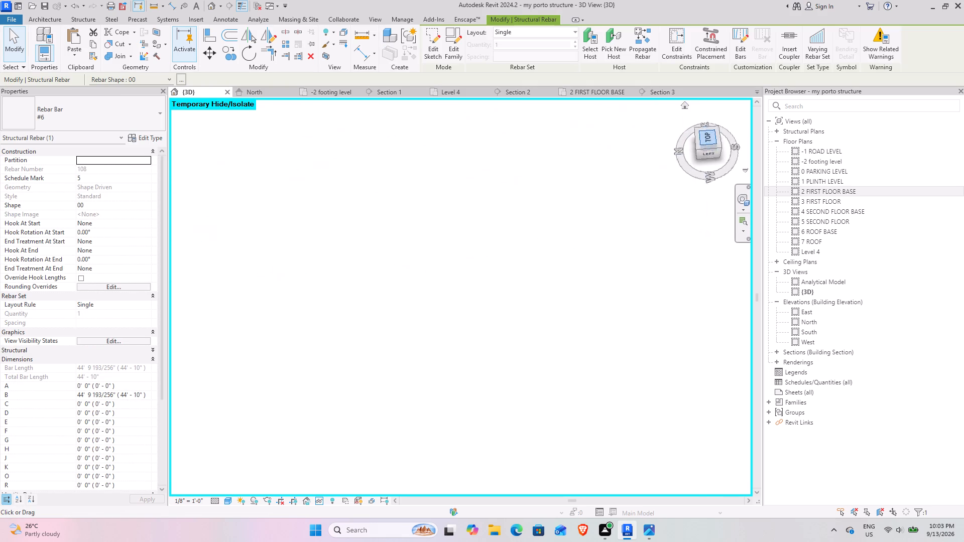
scroll(514, 277, up, 4)
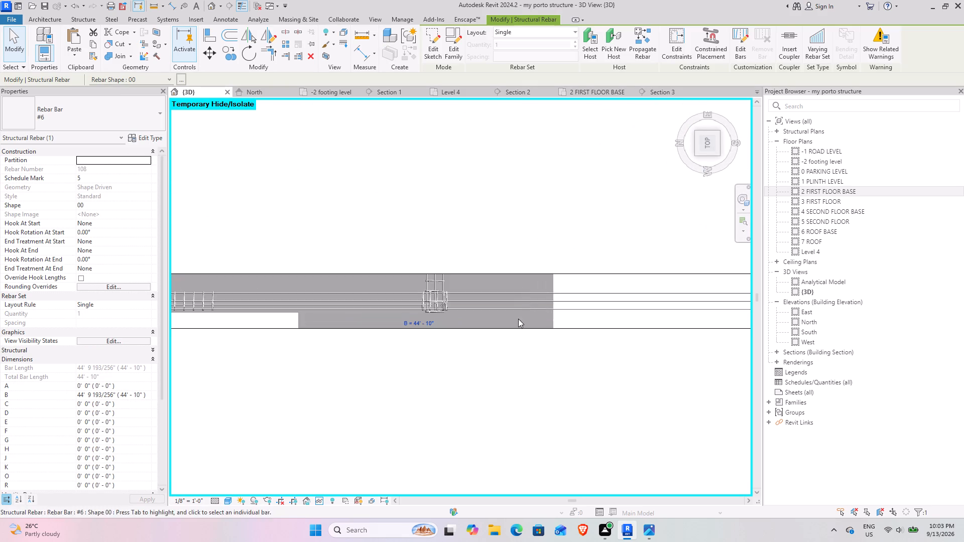
scroll(516, 319, up, 9)
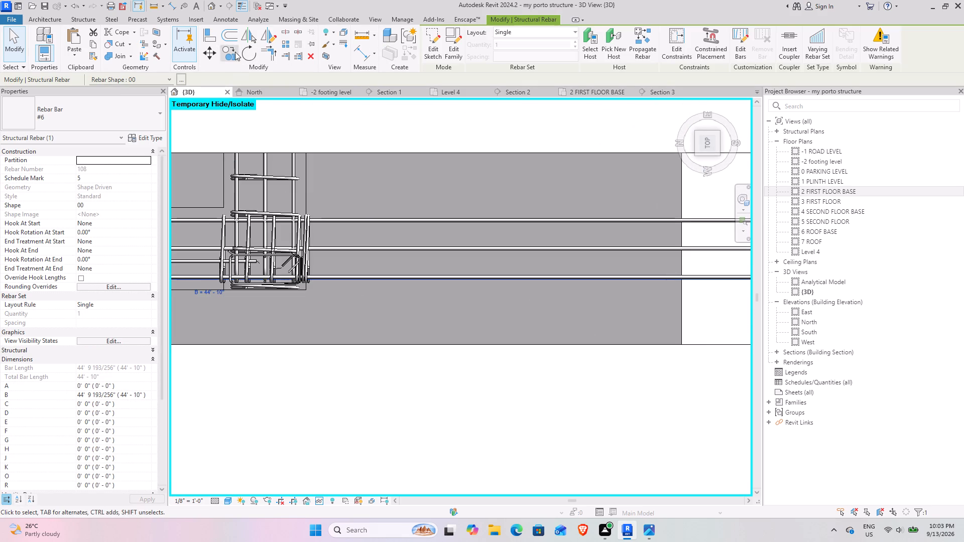
scroll(484, 321, down, 10)
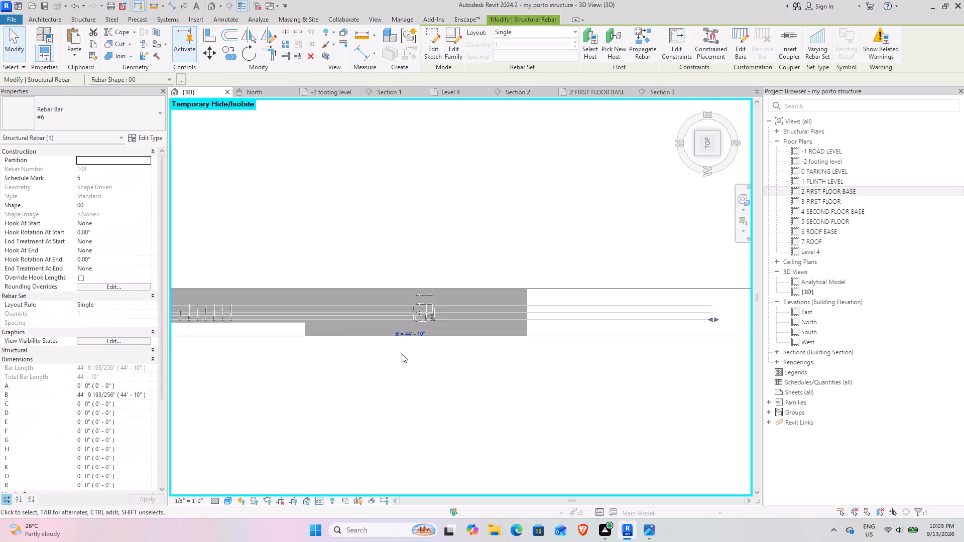
middle_drag(400, 354, 486, 336)
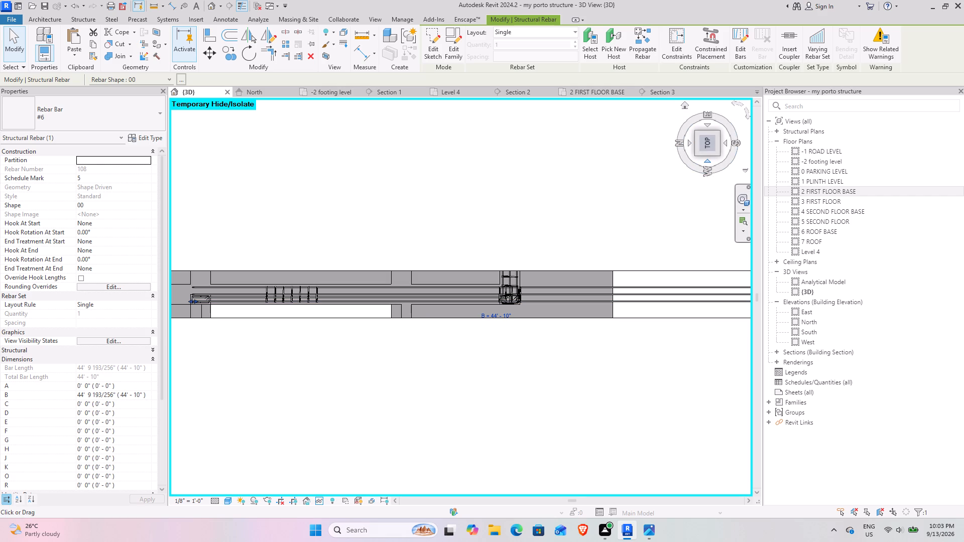
click(707, 162)
scroll(427, 327, up, 4)
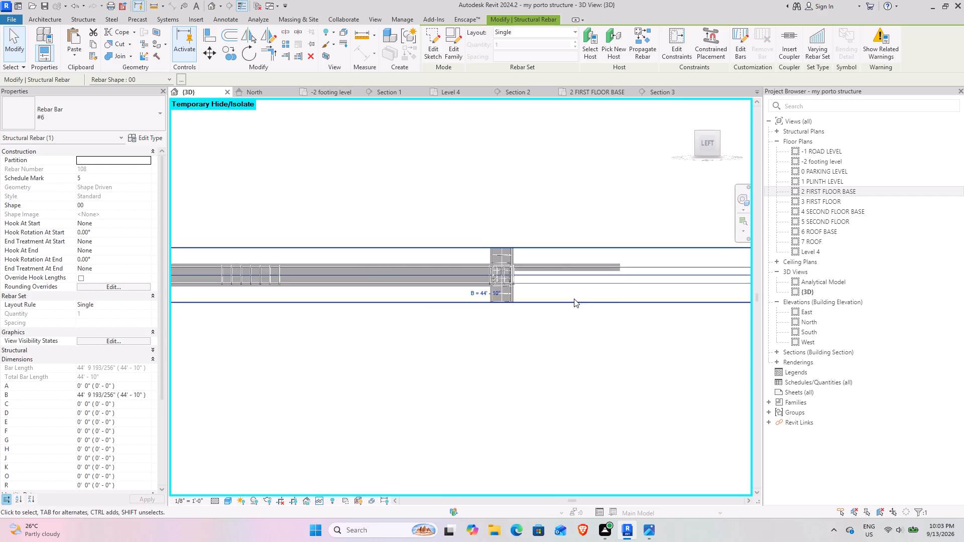
middle_drag(613, 291, 468, 287)
drag(692, 269, 544, 269)
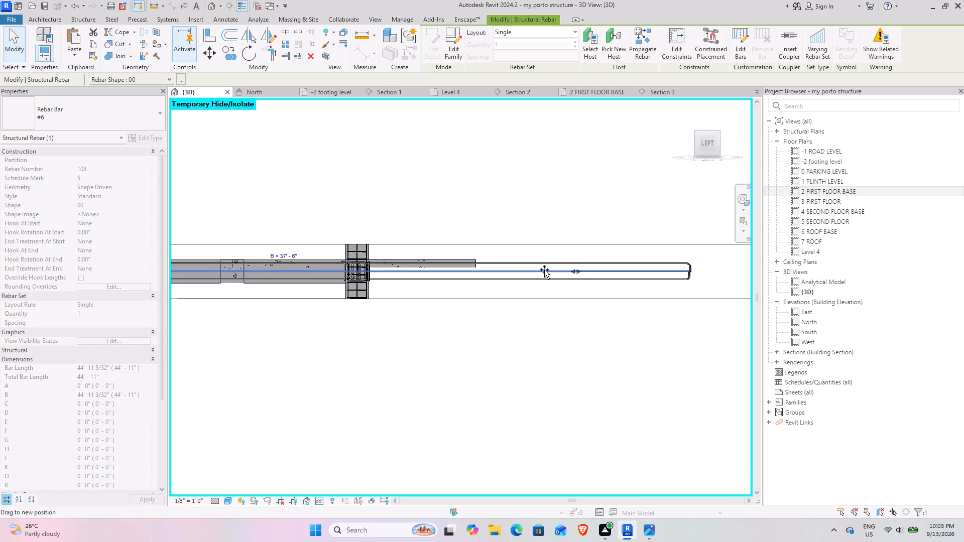
drag(544, 269, 331, 272)
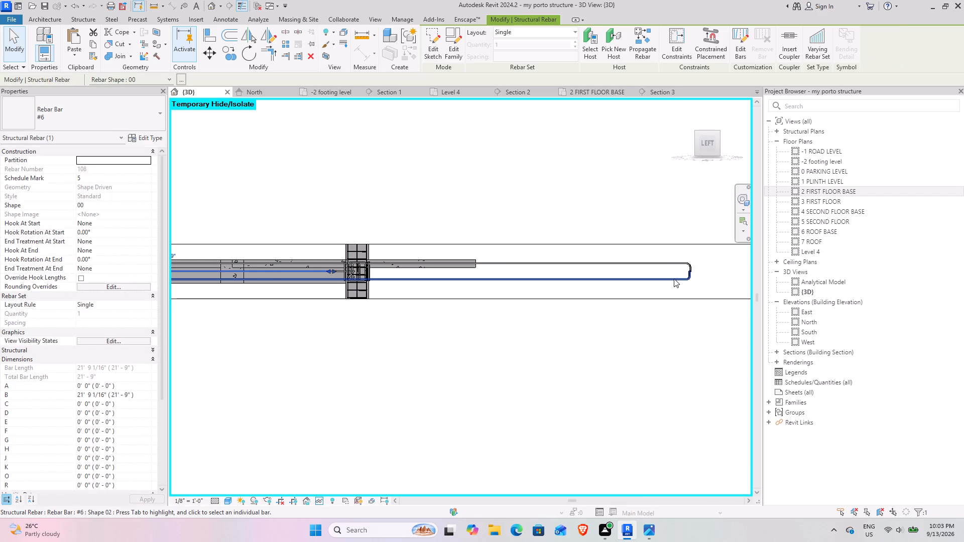
Shorten the first hooked bottom #6 bar to about 22'-10", ending just short of the end column.
click(674, 279)
drag(688, 271, 333, 274)
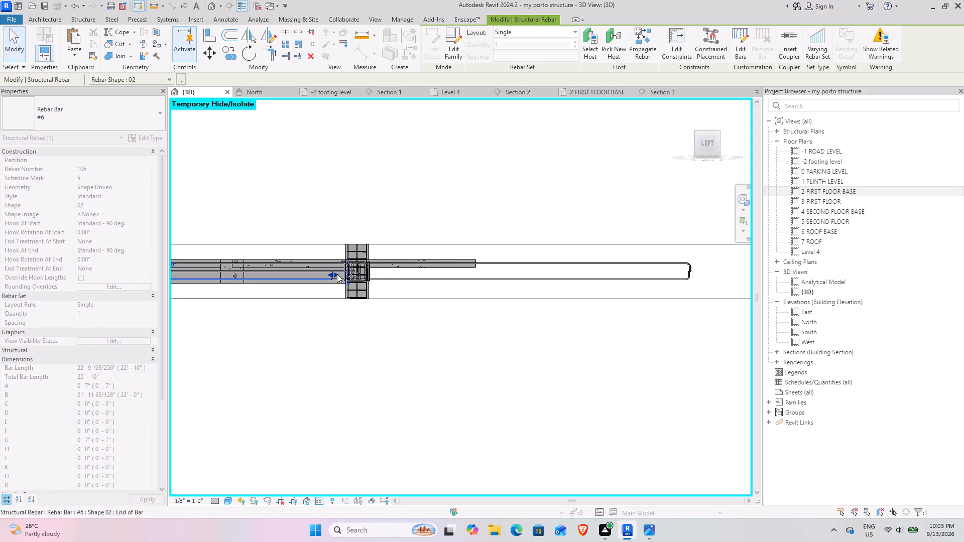
Pull back the overrunning hooked ends of the three top #6 bars, one at a time, to just short of the end column.
click(681, 262)
drag(692, 266, 345, 267)
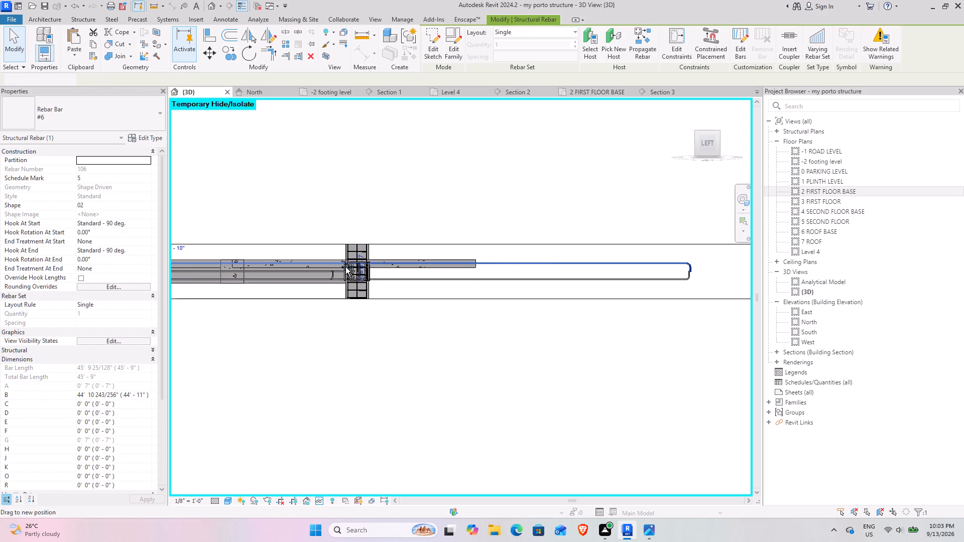
drag(345, 267, 324, 267)
click(660, 263)
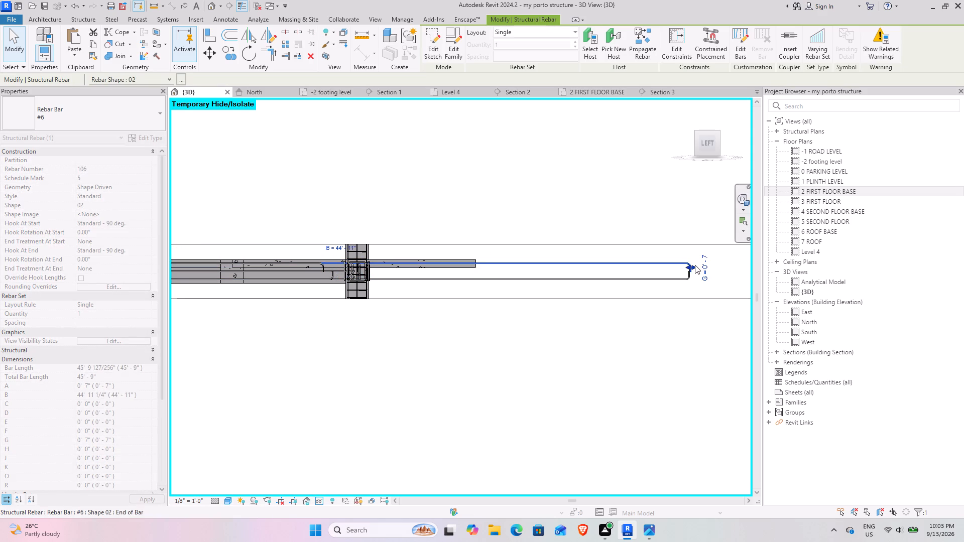
drag(695, 265, 343, 267)
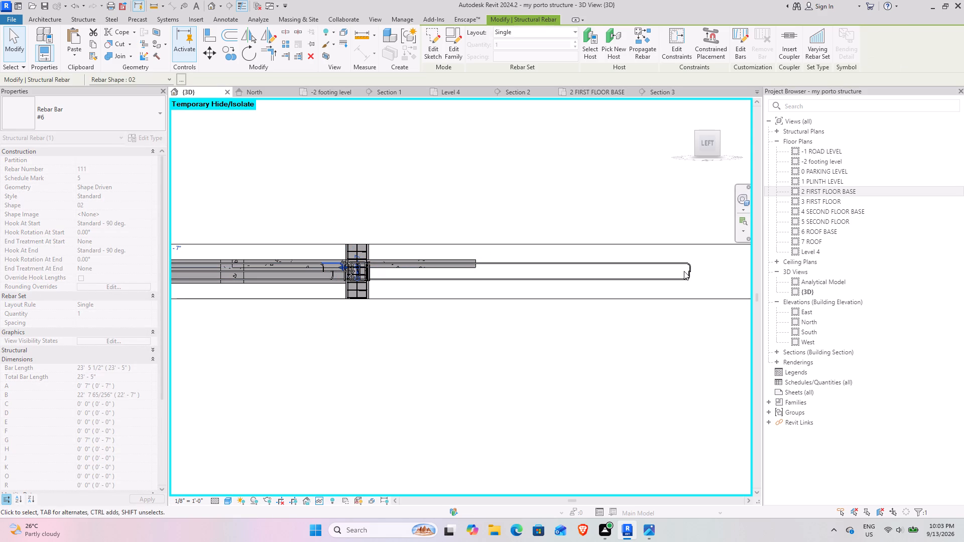
click(691, 270)
drag(691, 267, 323, 267)
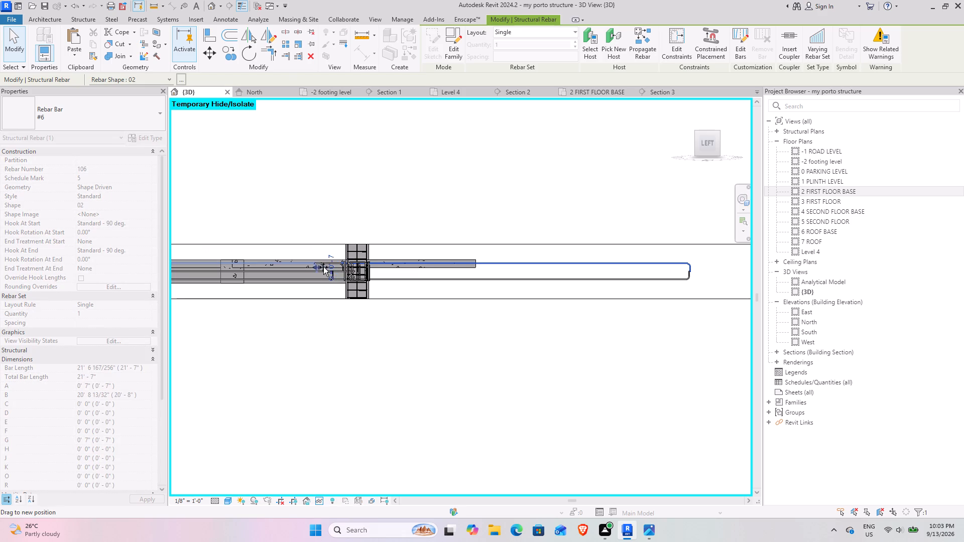
drag(323, 267, 325, 267)
Shorten the remaining hooked bottom #6 bar to about 21'-7", ending just short of the end column.
click(693, 278)
drag(690, 276, 650, 274)
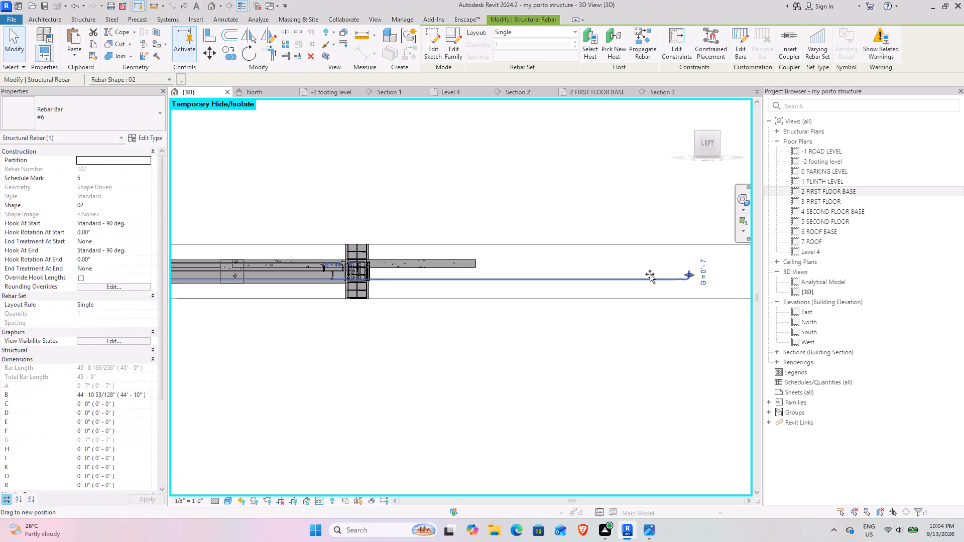
drag(650, 274, 315, 282)
Extend both hooked bottom #6 bars beyond the column to near the beam's opposite end, making them about 36'-7" and 36'-11" long.
middle_drag(350, 299, 876, 305)
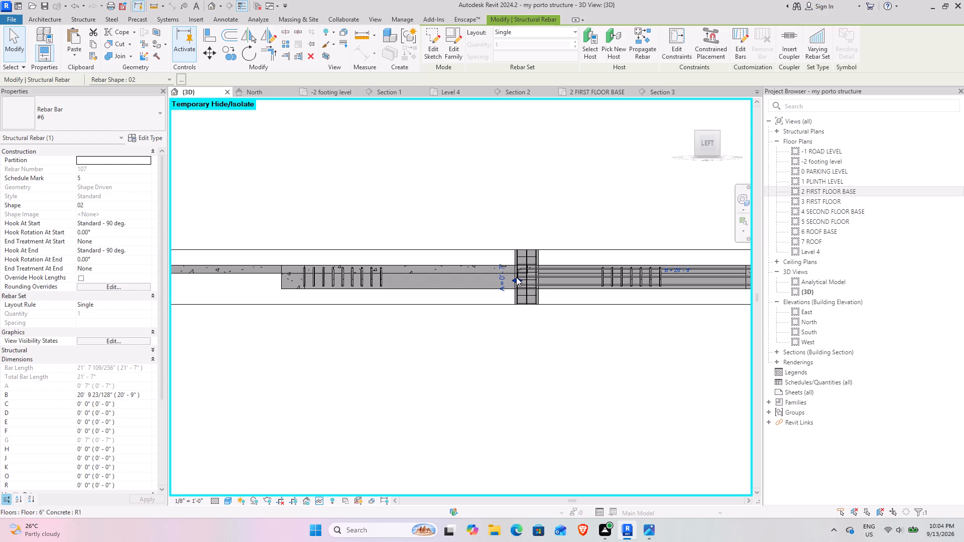
drag(516, 277, 304, 279)
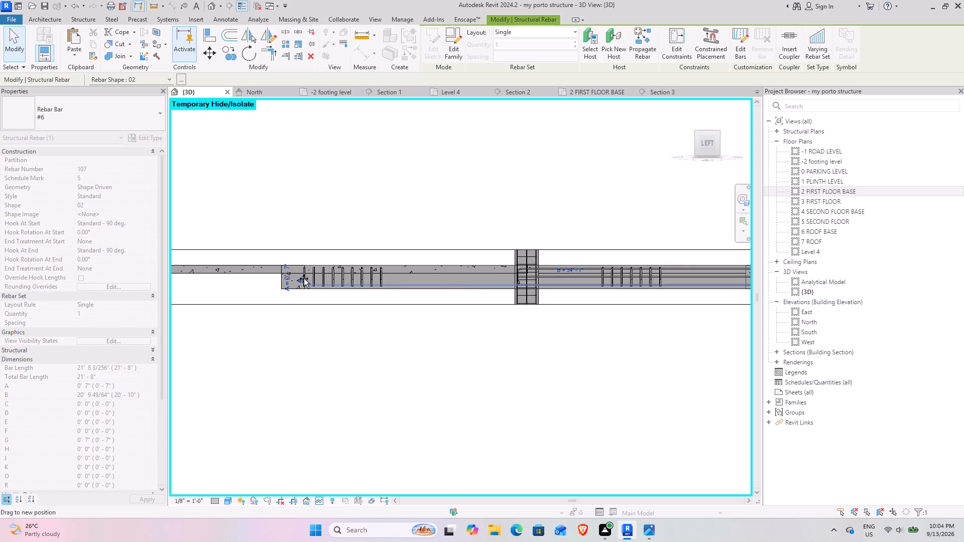
drag(304, 279, 285, 274)
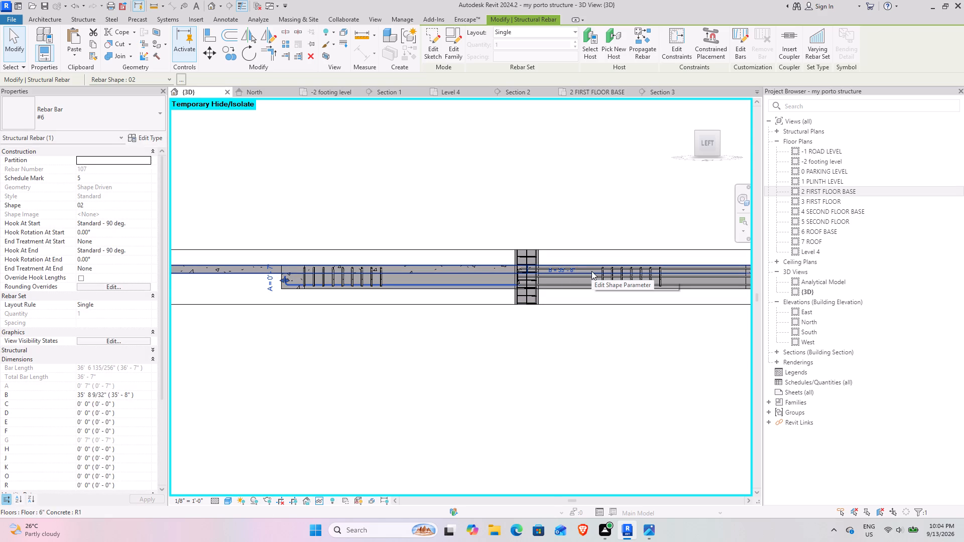
click(578, 283)
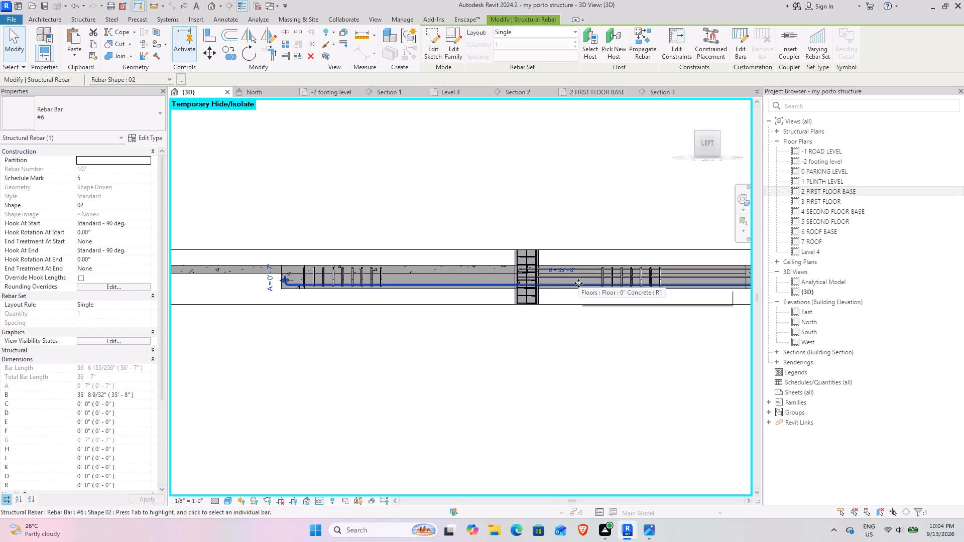
key(Tab)
click(578, 283)
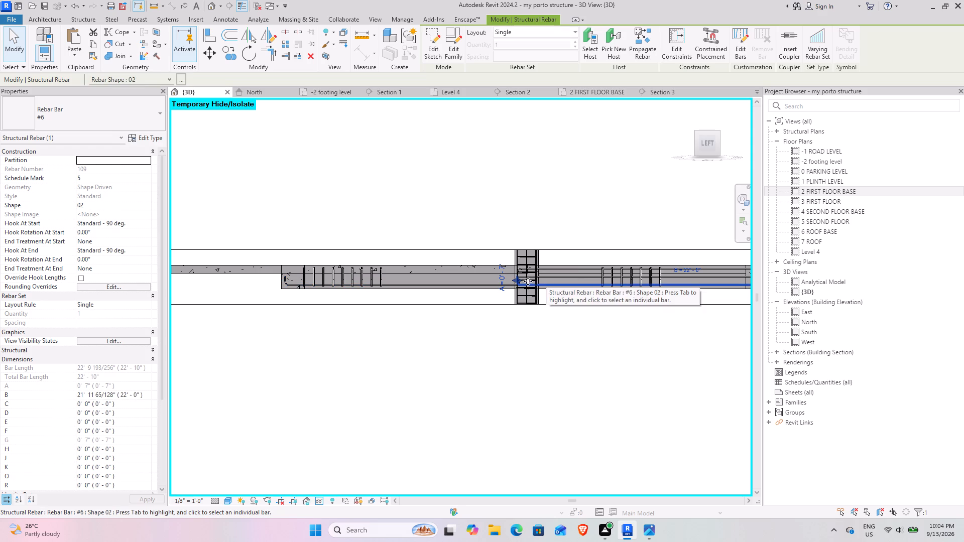
drag(518, 278, 297, 274)
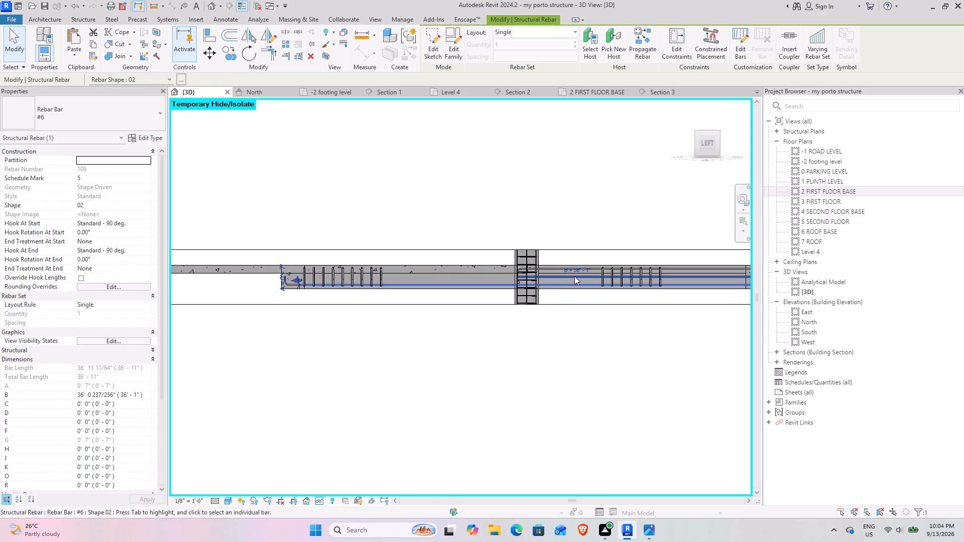
Extend both straight mid-depth #6 bars beyond the column to near the beam's opposite end, about 36'-4" and 37'-2" long.
scroll(569, 279, up, 8)
middle_drag(526, 284, 798, 284)
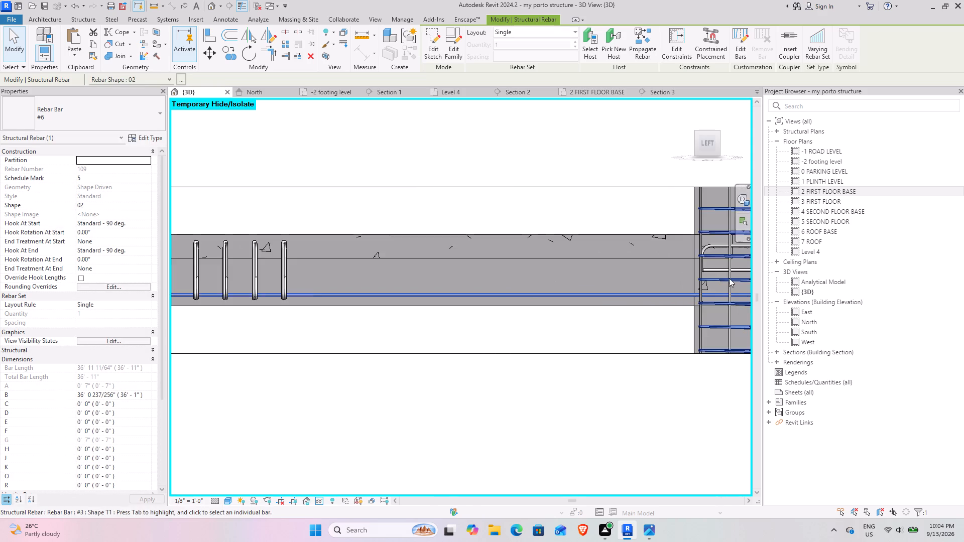
scroll(722, 278, down, 4)
middle_drag(572, 275, 497, 283)
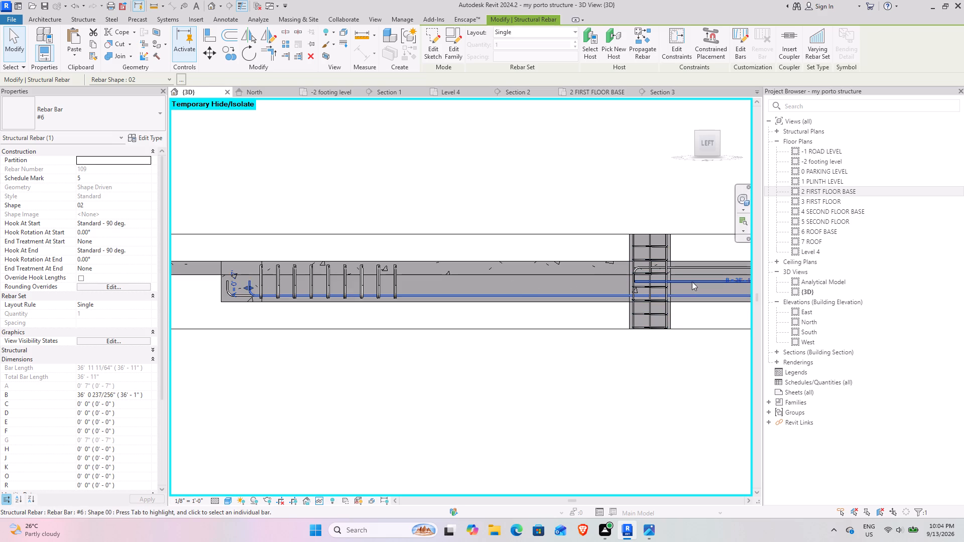
click(692, 282)
drag(633, 279, 237, 275)
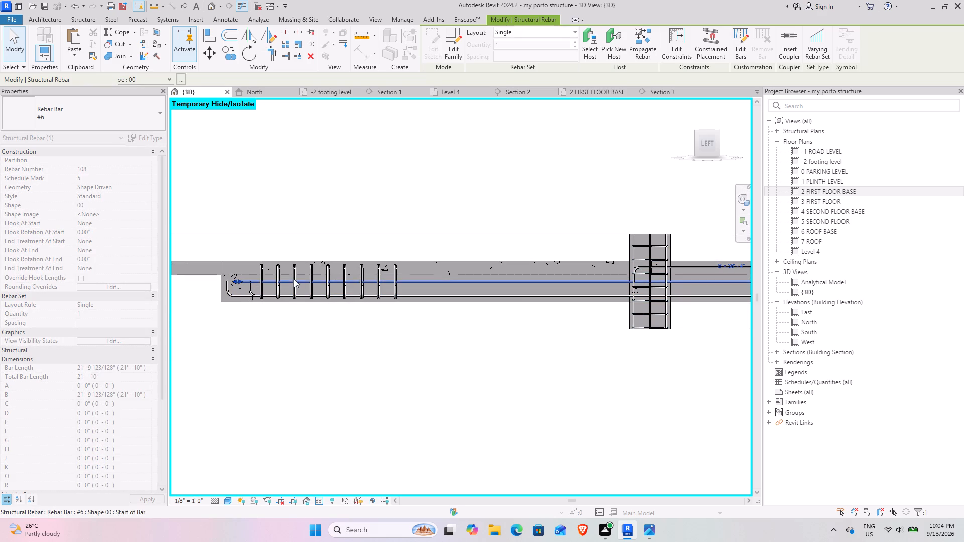
key(Tab)
click(731, 281)
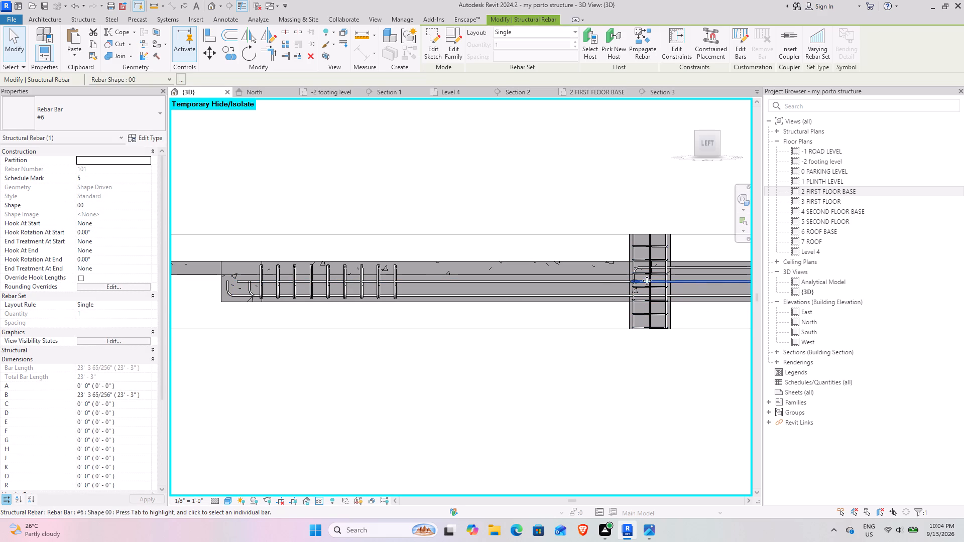
drag(636, 281, 257, 263)
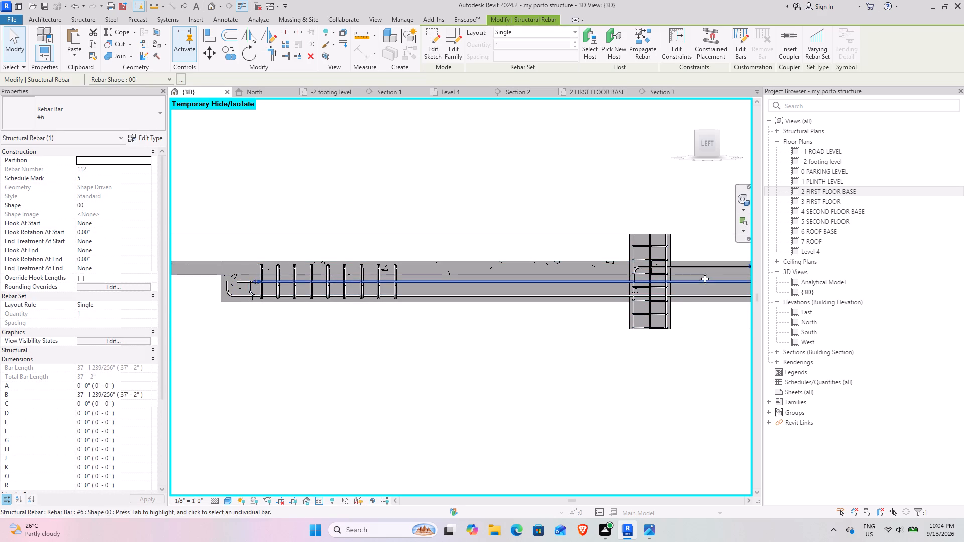
Extend the three hooked top #6 bars beyond the column toward the beam's opposite end, to about 36'-8", 35'-9" and 36'-10".
click(706, 269)
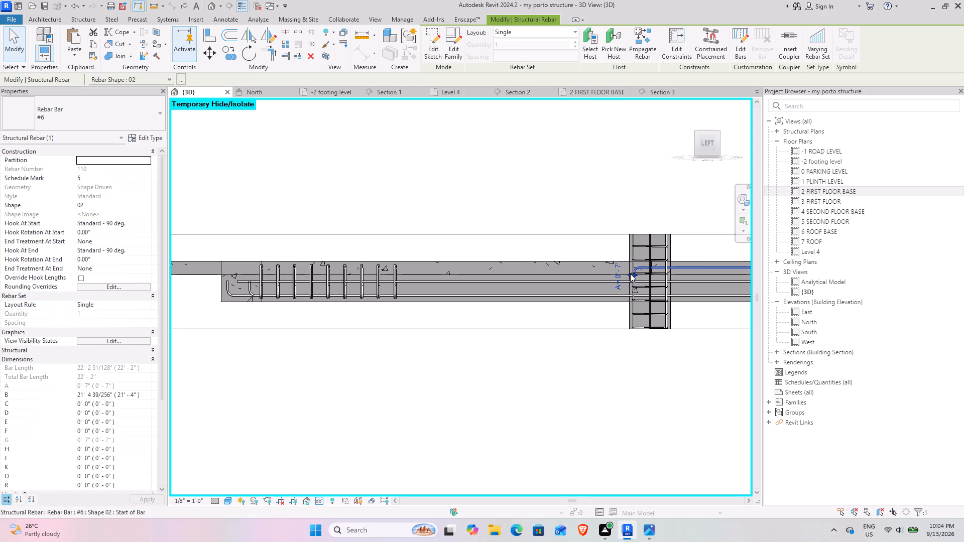
drag(630, 274, 239, 274)
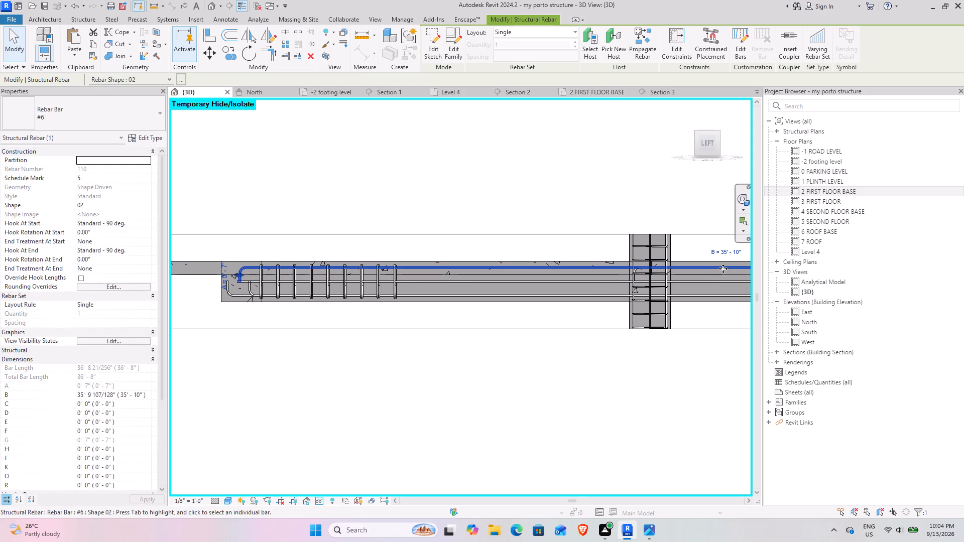
key(Tab)
click(723, 268)
drag(632, 274, 357, 274)
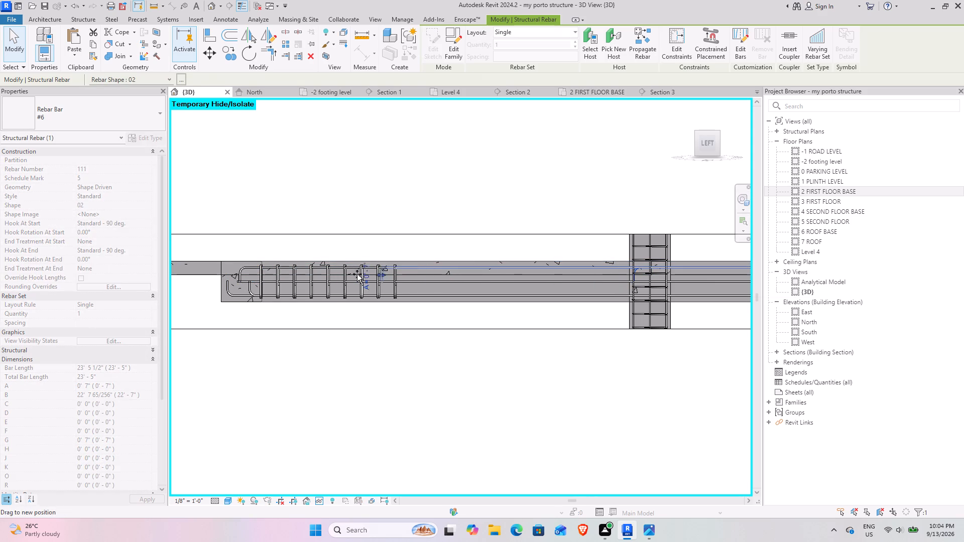
drag(357, 274, 298, 274)
key(Tab)
click(712, 267)
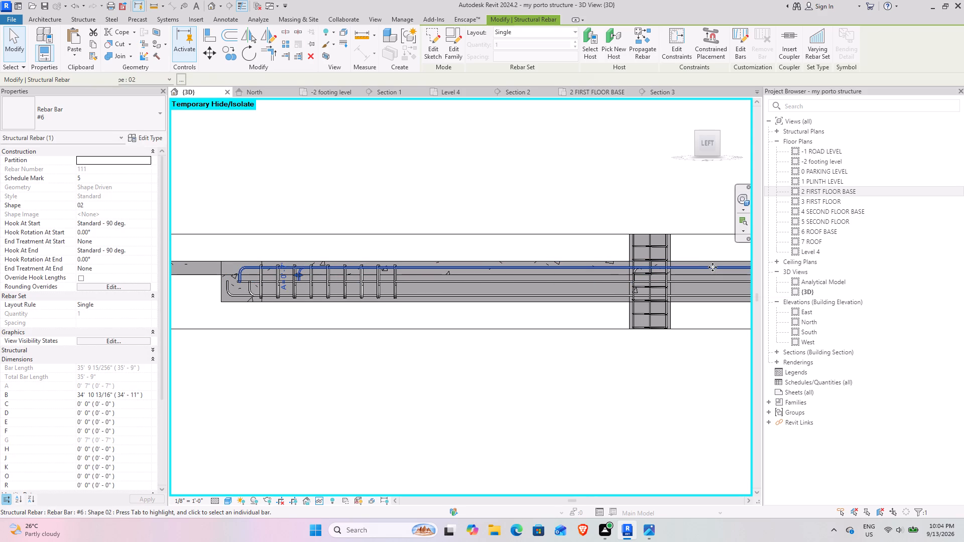
key(Tab)
click(712, 267)
drag(627, 274, 573, 274)
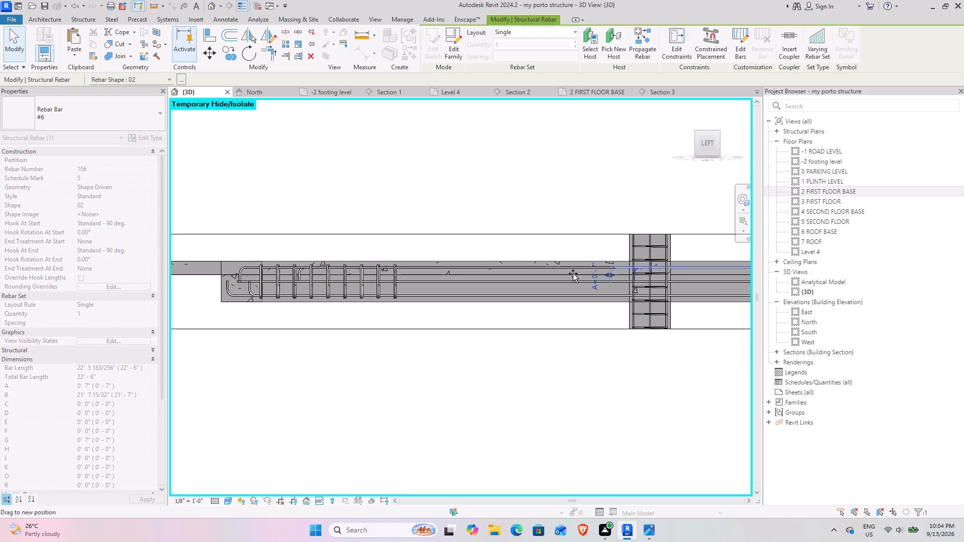
drag(573, 274, 237, 276)
Move the hooked ends of the two longer top #6 bars to just inside the beam's end face, each about 37'-3" long.
scroll(245, 301, up, 2)
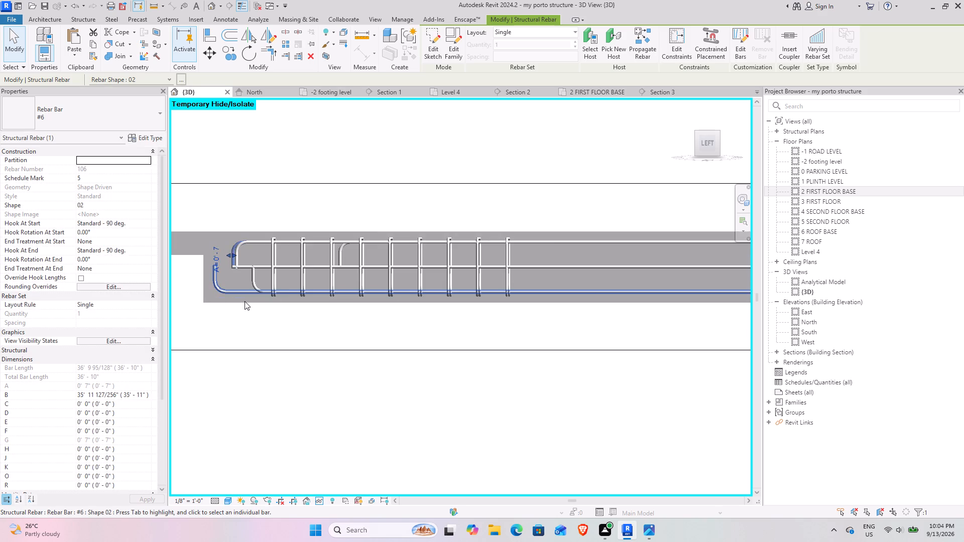
scroll(245, 301, up, 9)
middle_drag(251, 304, 460, 354)
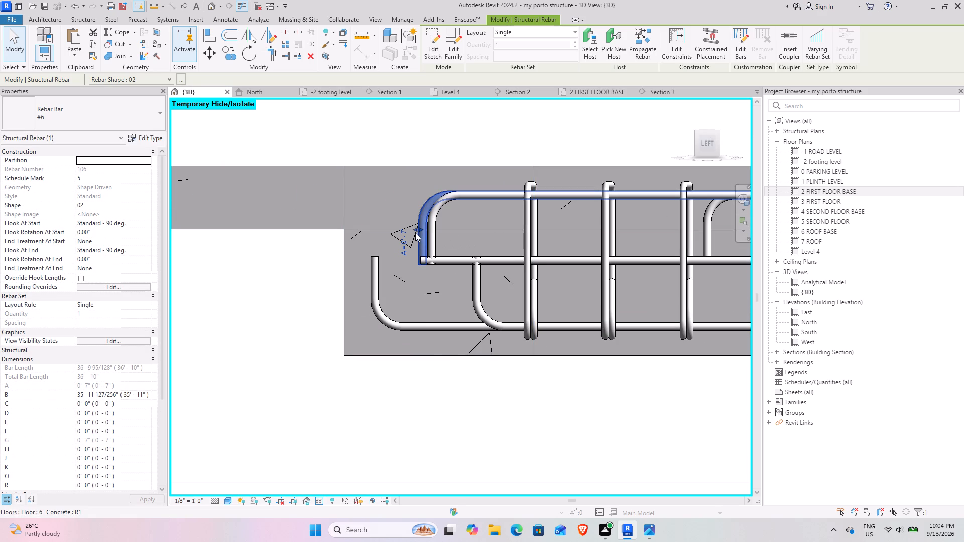
drag(417, 229, 351, 221)
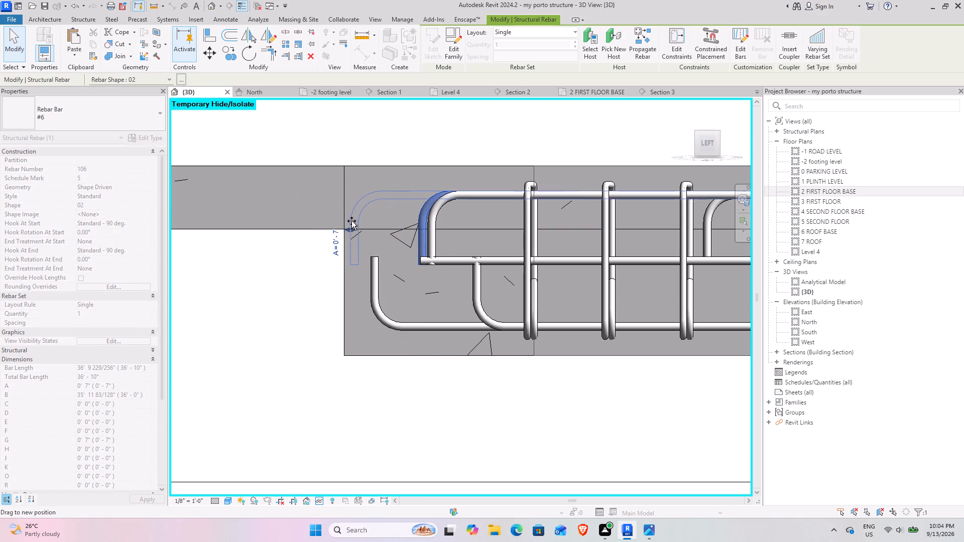
drag(351, 221, 361, 224)
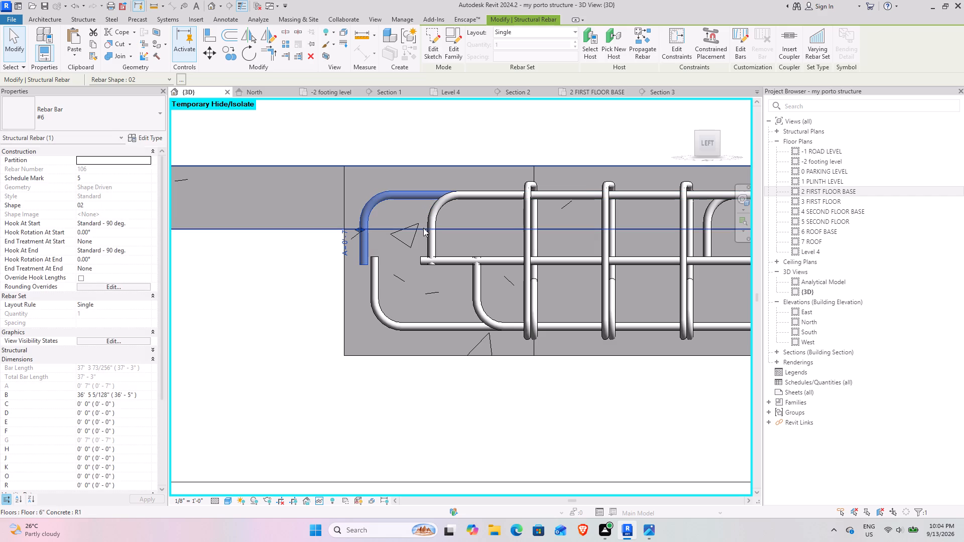
click(431, 240)
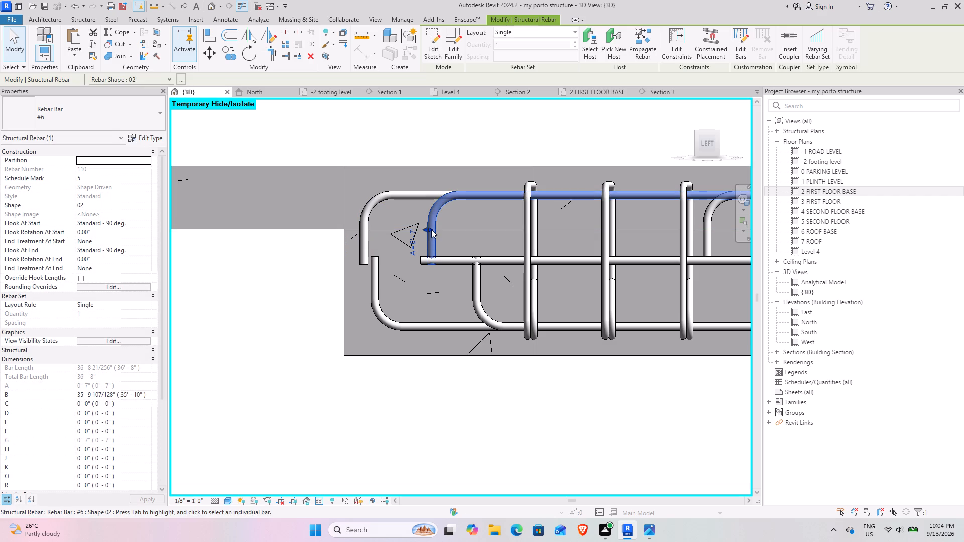
drag(426, 227, 363, 215)
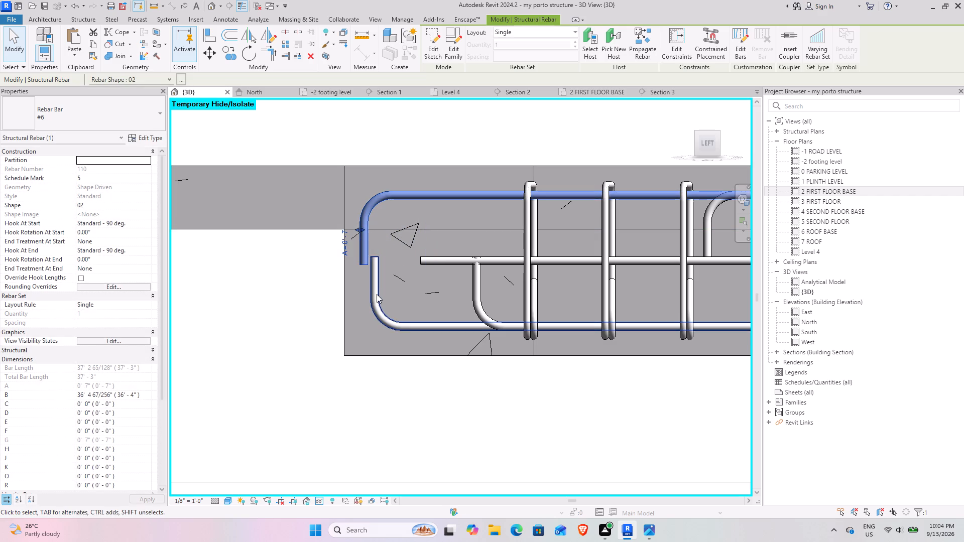
Extend both hooked bottom #6 bars to line up with the top hooks, and the shorter straight mid-depth bar to just inside them.
click(377, 294)
drag(371, 289, 361, 288)
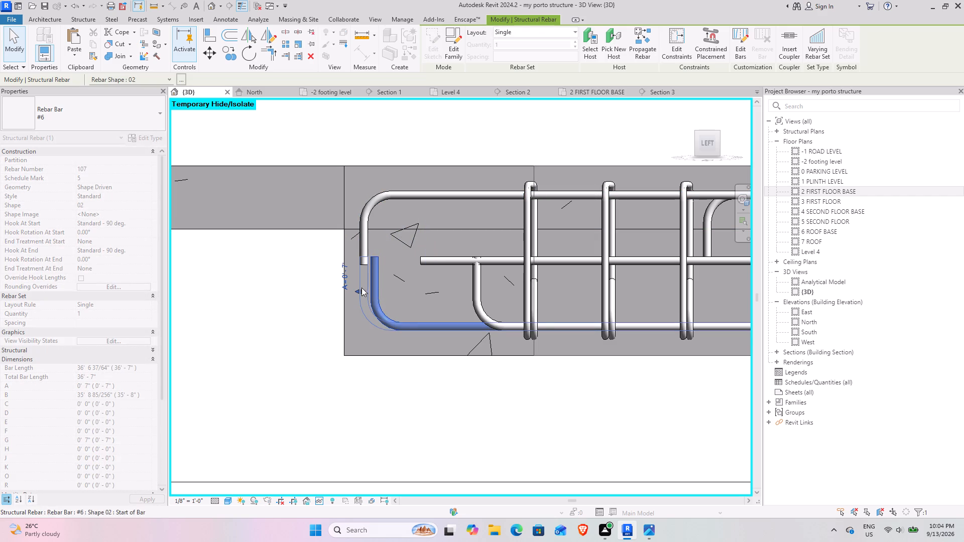
click(443, 264)
drag(426, 260, 372, 260)
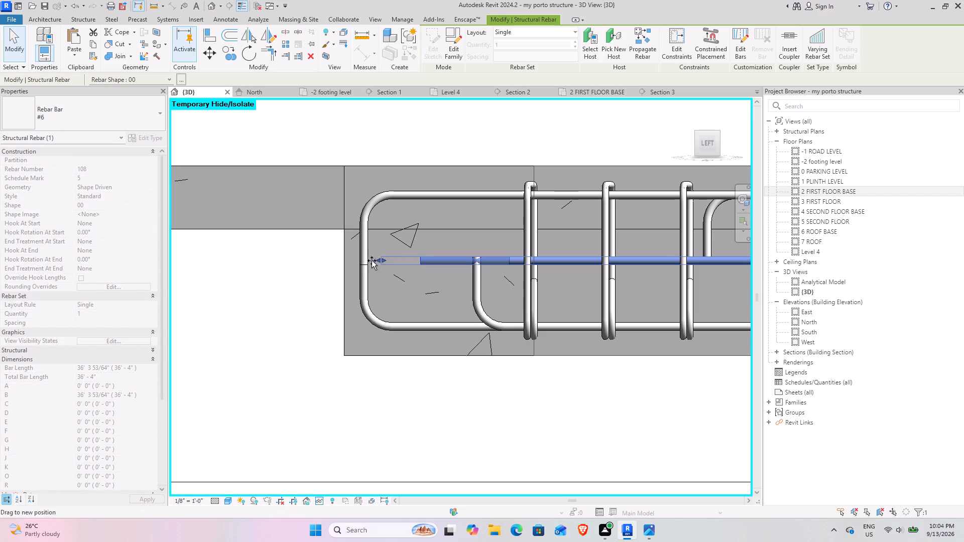
drag(372, 260, 373, 261)
click(476, 301)
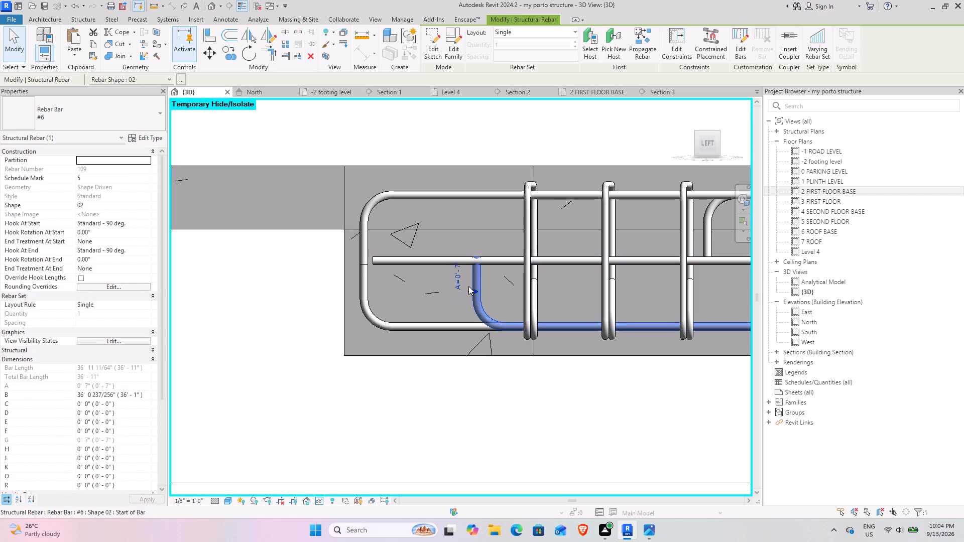
drag(468, 286, 359, 284)
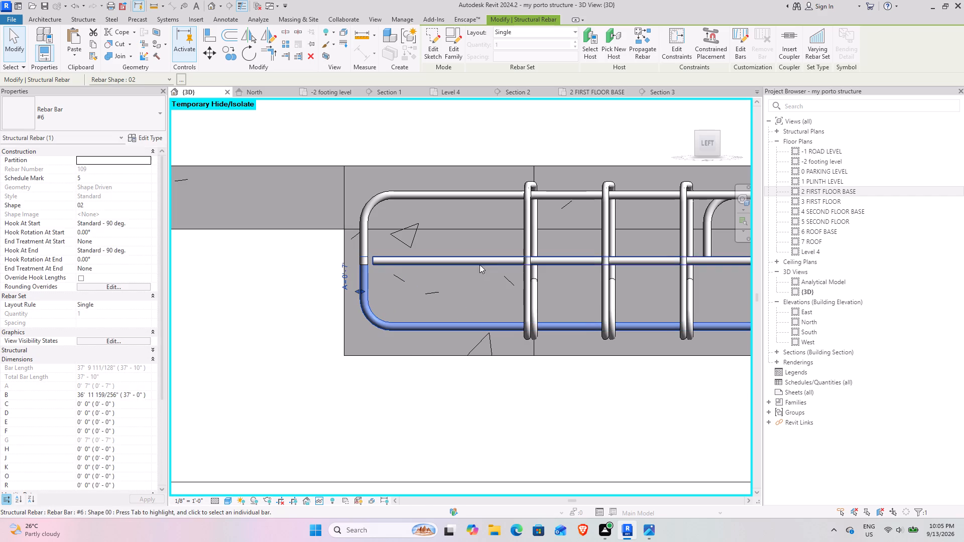
Extend the remaining short hooked top #6 bar to about 38'-6", aligning its hook with the others at the beam end.
click(708, 235)
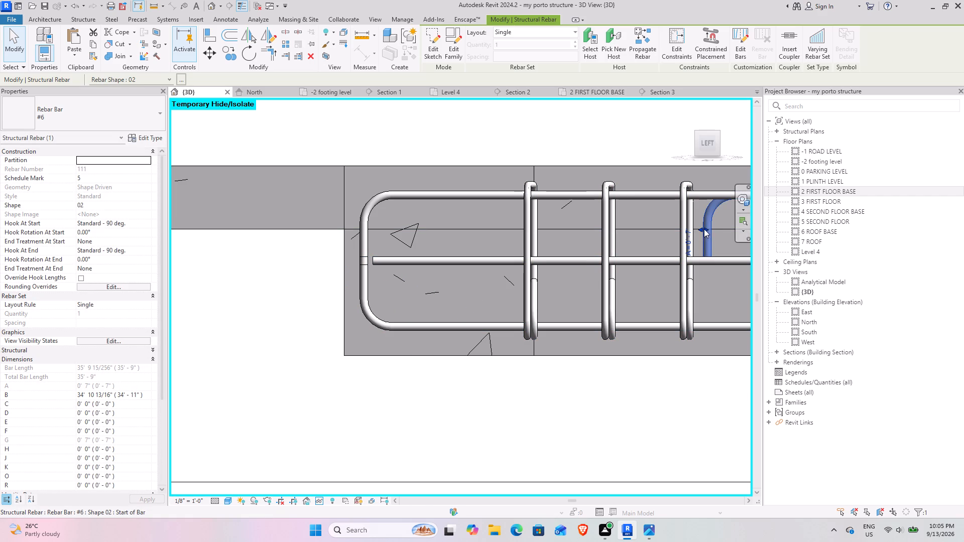
drag(703, 229, 360, 229)
Extend the #5 stirrup set at the beam's hooked end along the span to the near face of the intermediate column.
scroll(486, 293, down, 3)
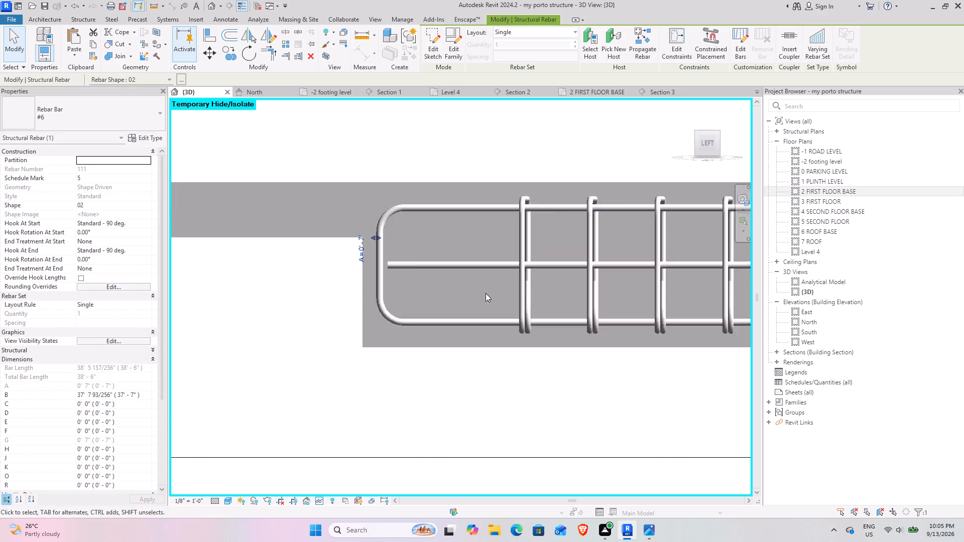
scroll(486, 293, down, 2)
middle_drag(623, 293, 424, 284)
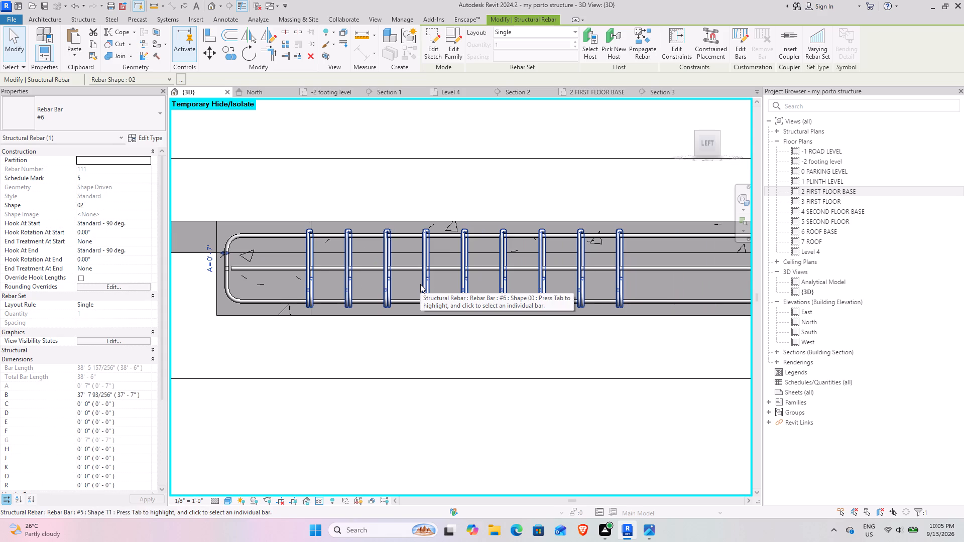
middle_drag(648, 293, 516, 293)
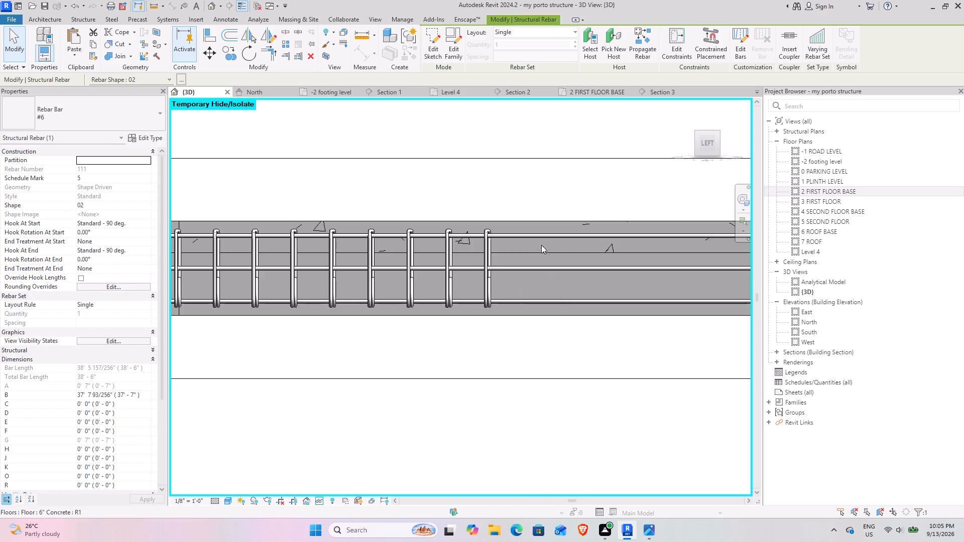
scroll(540, 248, down, 5)
middle_drag(658, 259, 420, 269)
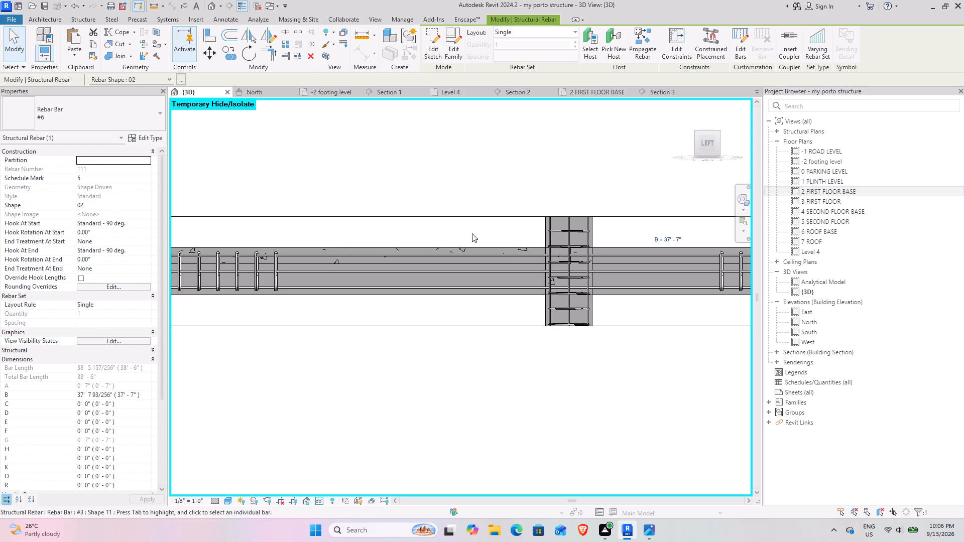
scroll(406, 232, down, 5)
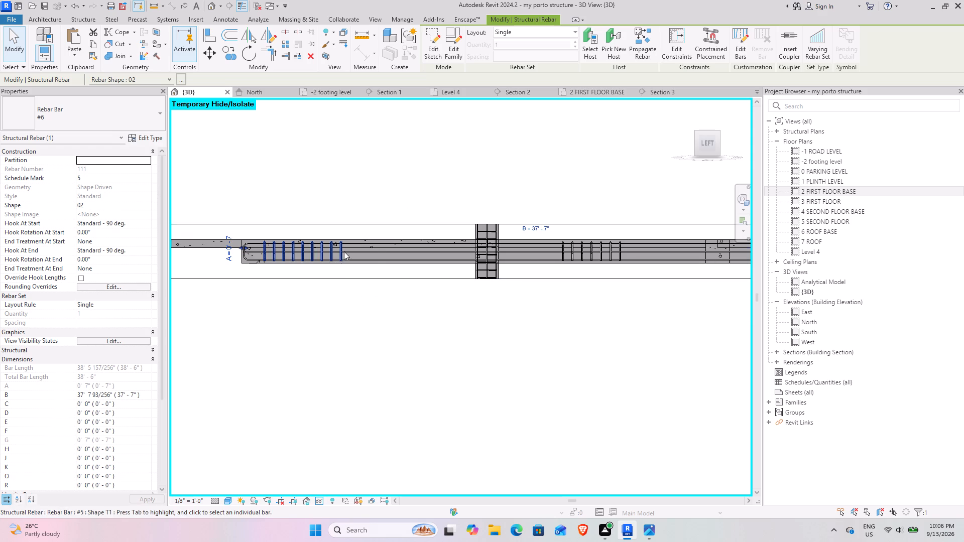
scroll(238, 254, up, 9)
scroll(417, 254, down, 5)
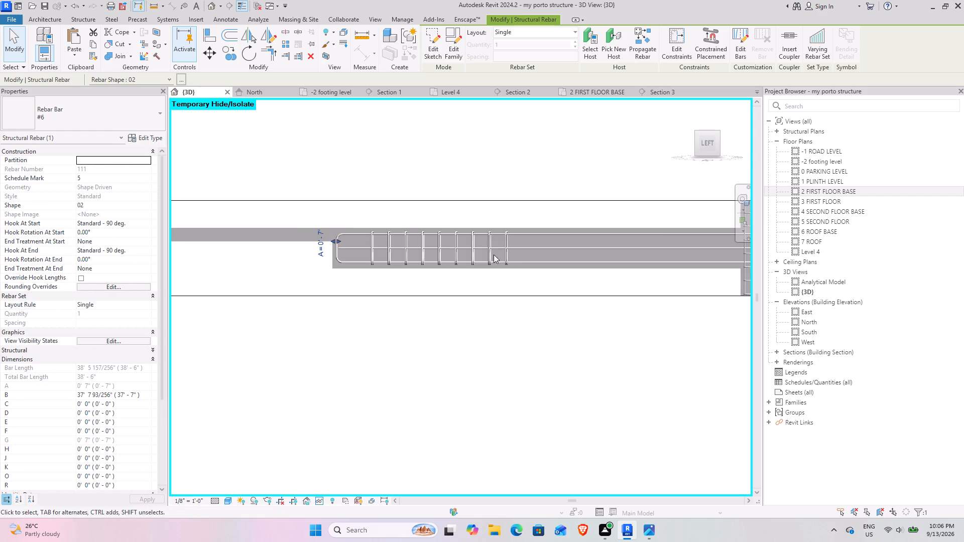
middle_drag(514, 254, 278, 261)
middle_drag(380, 261, 489, 222)
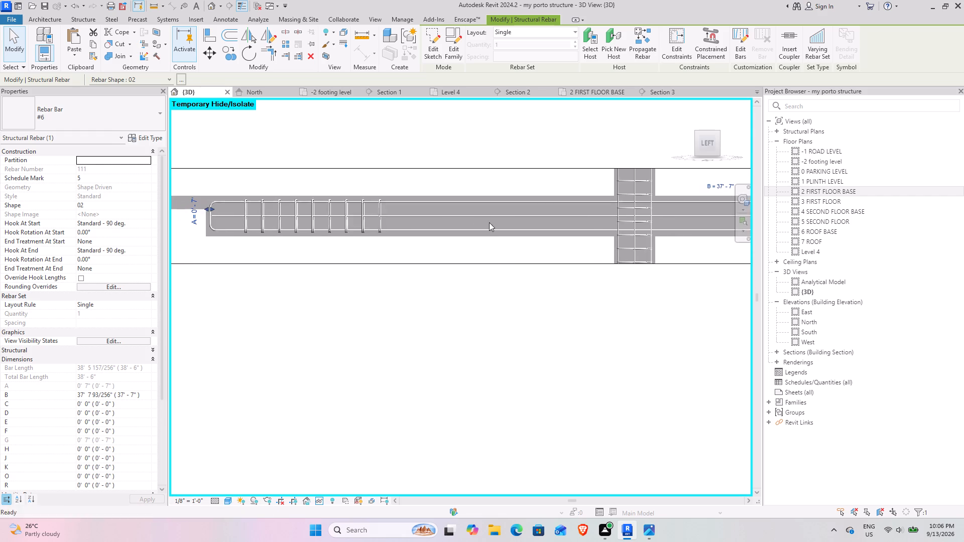
click(363, 222)
scroll(251, 218, up, 4)
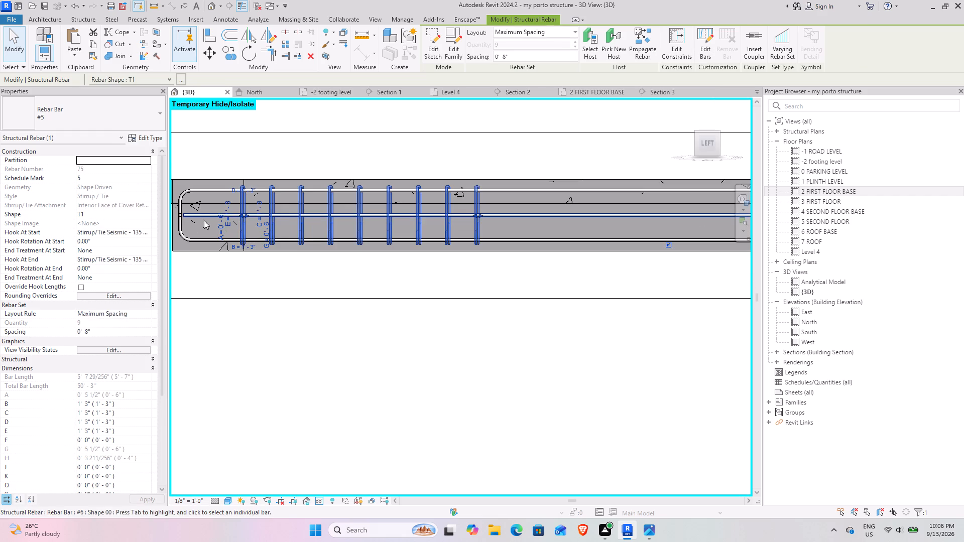
click(244, 217)
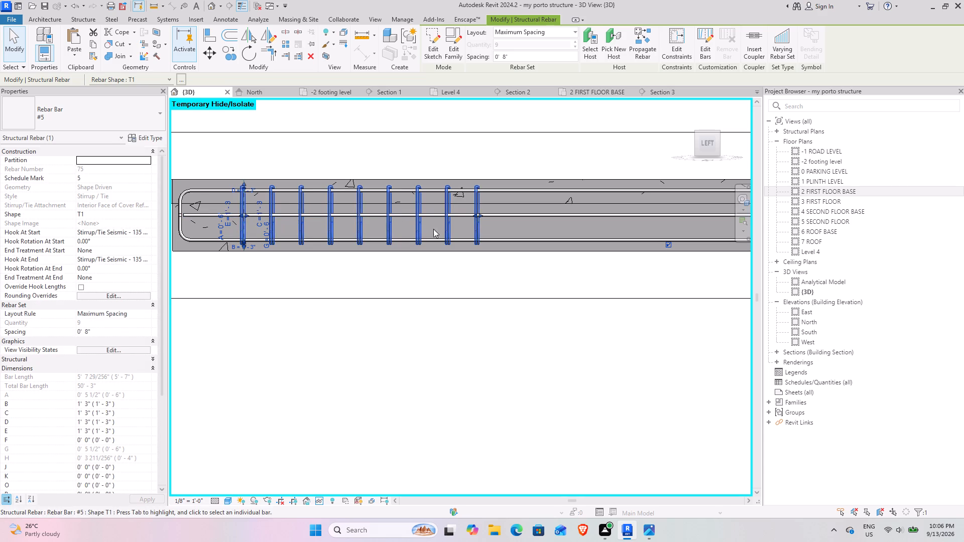
scroll(468, 228, down, 4)
middle_drag(429, 238, 329, 243)
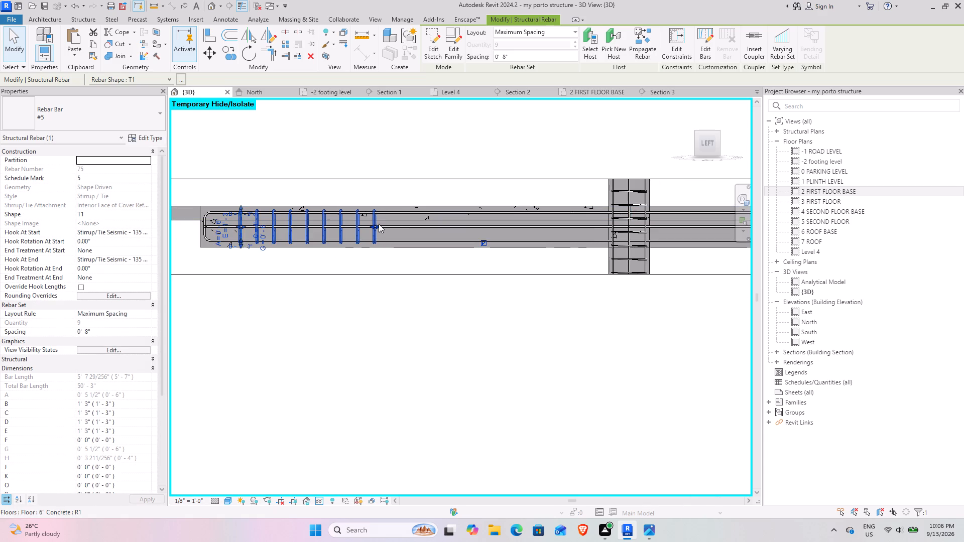
drag(377, 228, 608, 229)
Extend the #5 stirrup set beyond the intermediate column back to that column's face.
middle_drag(668, 234, 335, 273)
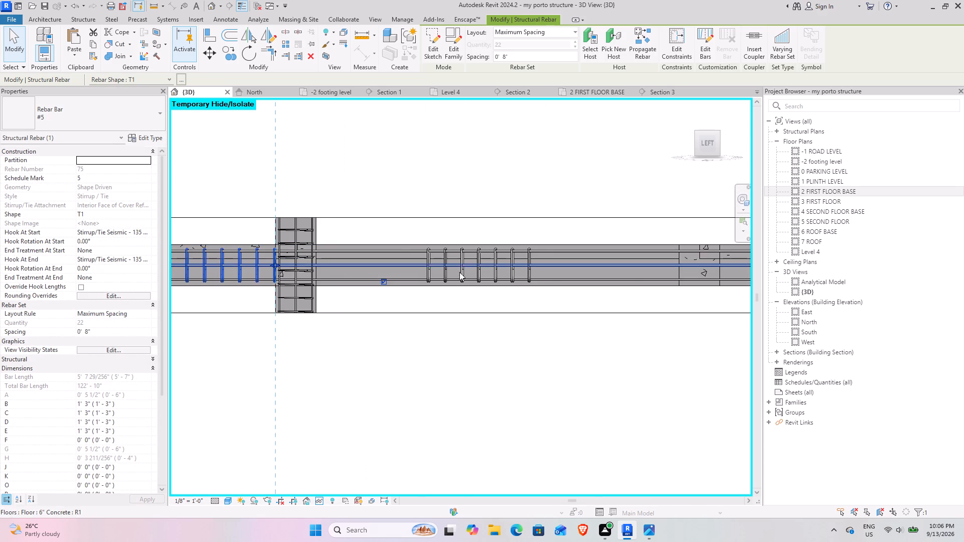
click(459, 272)
drag(430, 264, 311, 270)
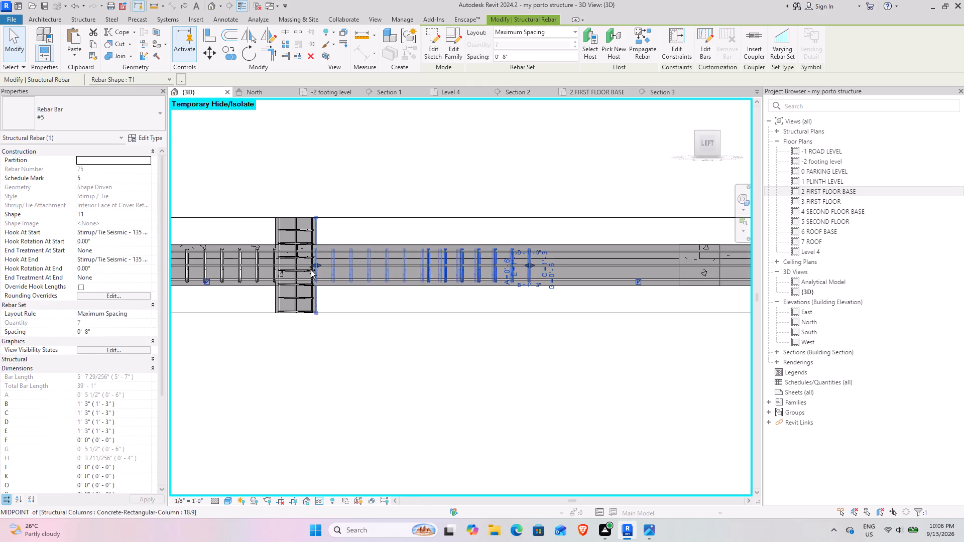
drag(311, 270, 317, 270)
Extend the longer hooked bottom #6 bar into the column at the beam's other end, to about 39'-11" long.
middle_drag(426, 258, 204, 263)
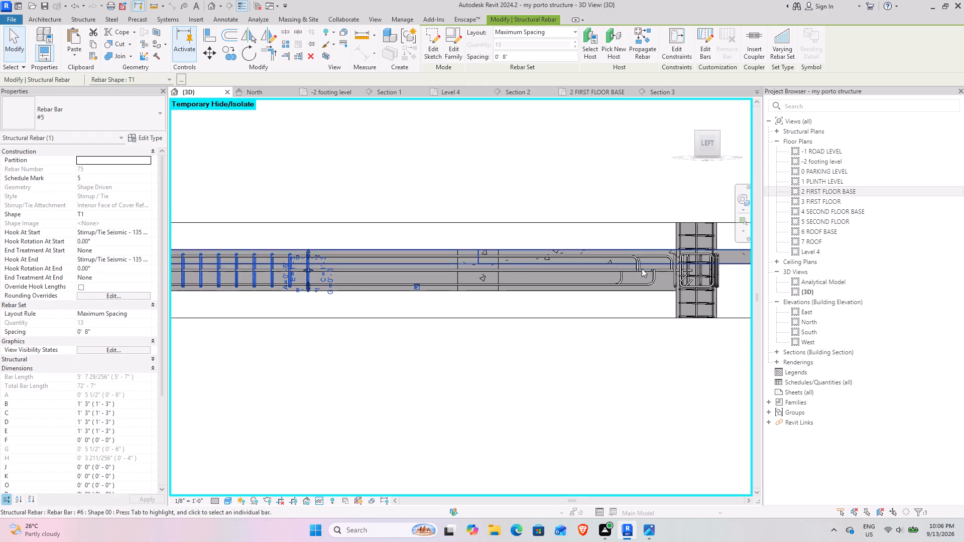
scroll(643, 268, up, 5)
click(668, 296)
middle_drag(669, 290, 377, 289)
scroll(373, 287, up, 4)
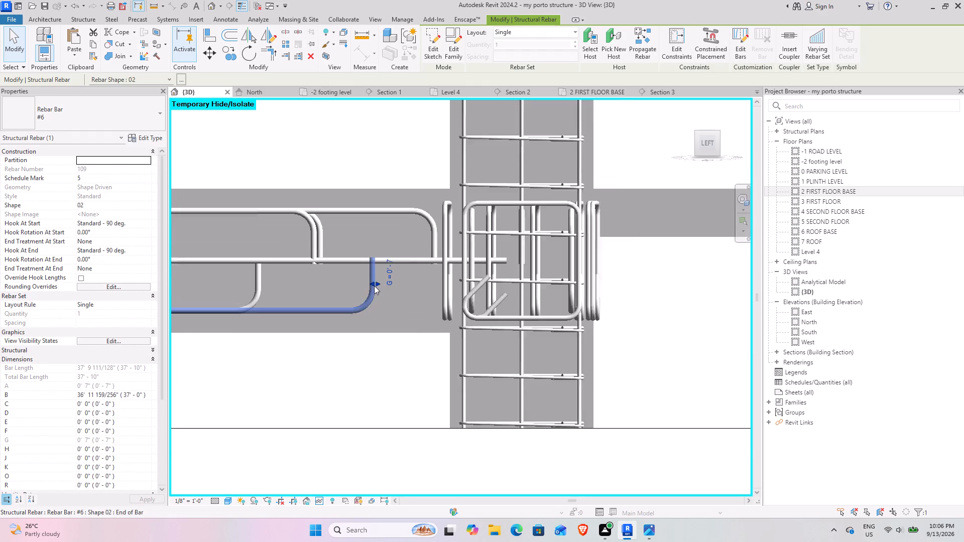
scroll(374, 286, up, 1)
drag(374, 283, 583, 282)
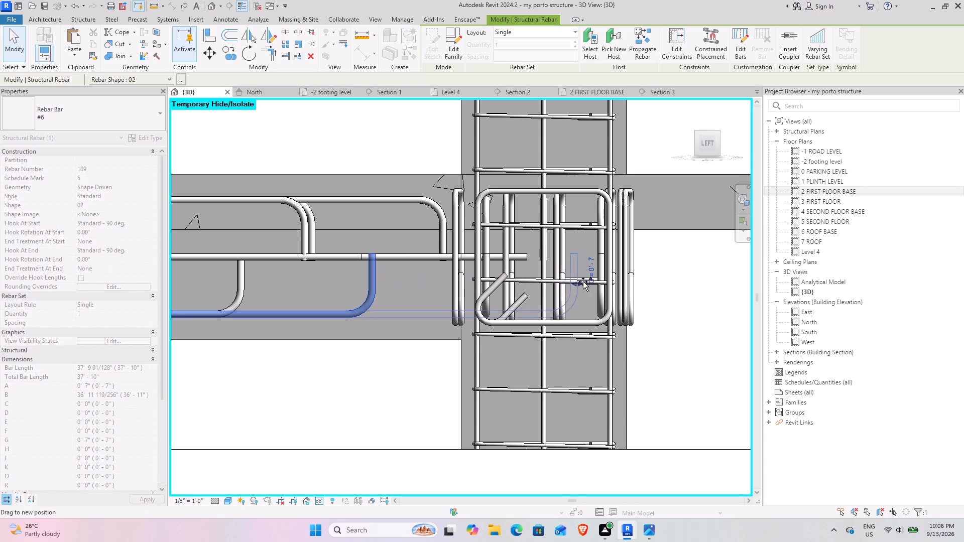
drag(583, 282, 606, 282)
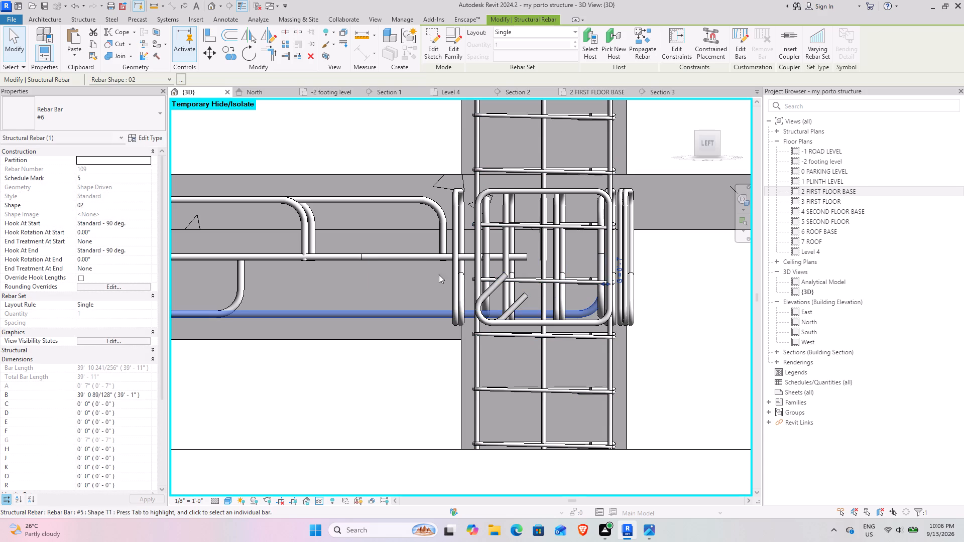
Delete the short #5 stirrup set lying just beyond the outer face of the end column.
click(624, 253)
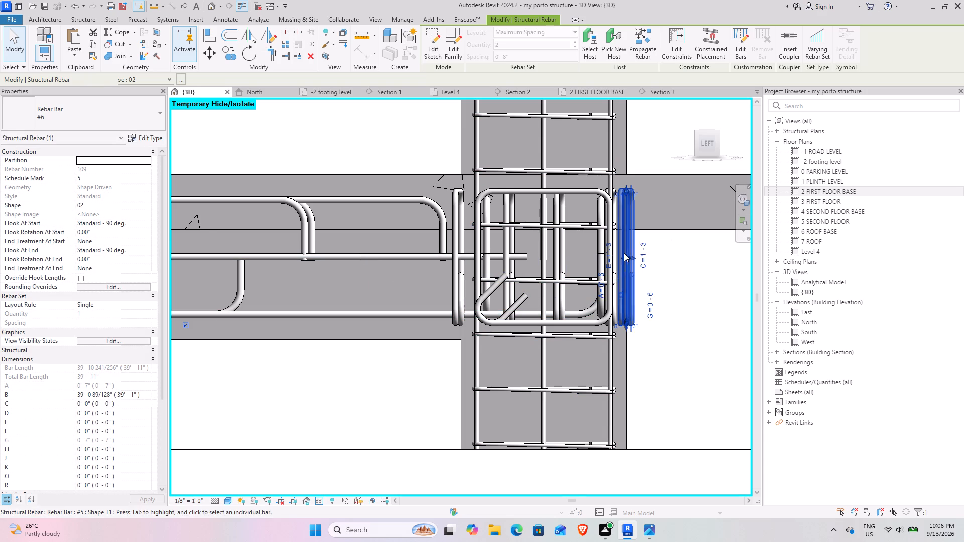
click(310, 58)
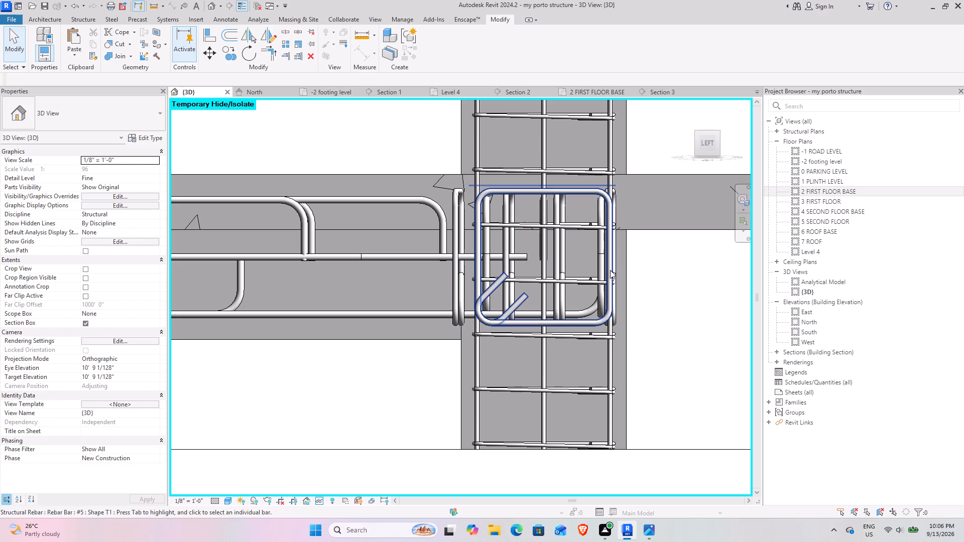
Extend both straight mid-depth #6 bars into the end column, stopping just short of the bottom bar's hook.
click(383, 253)
drag(528, 258, 592, 258)
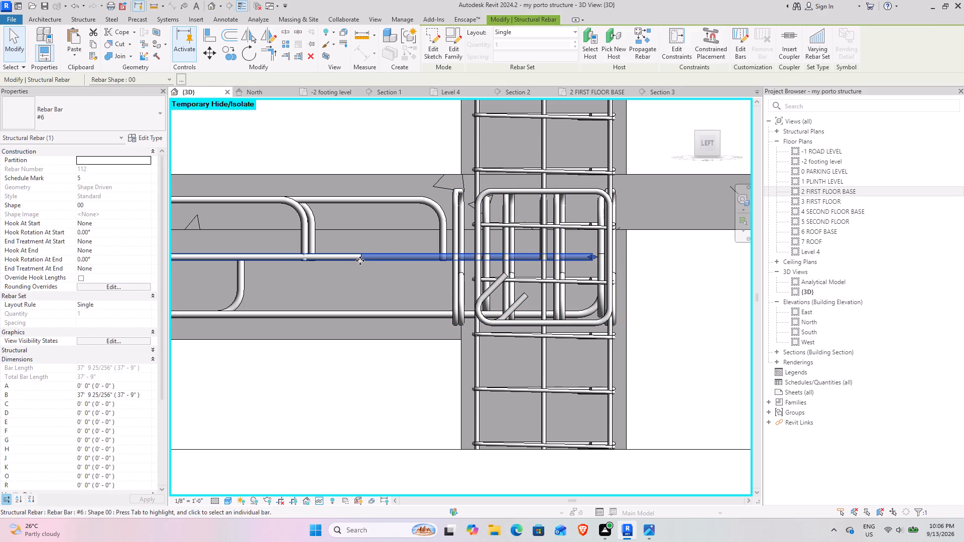
key(Tab)
click(353, 259)
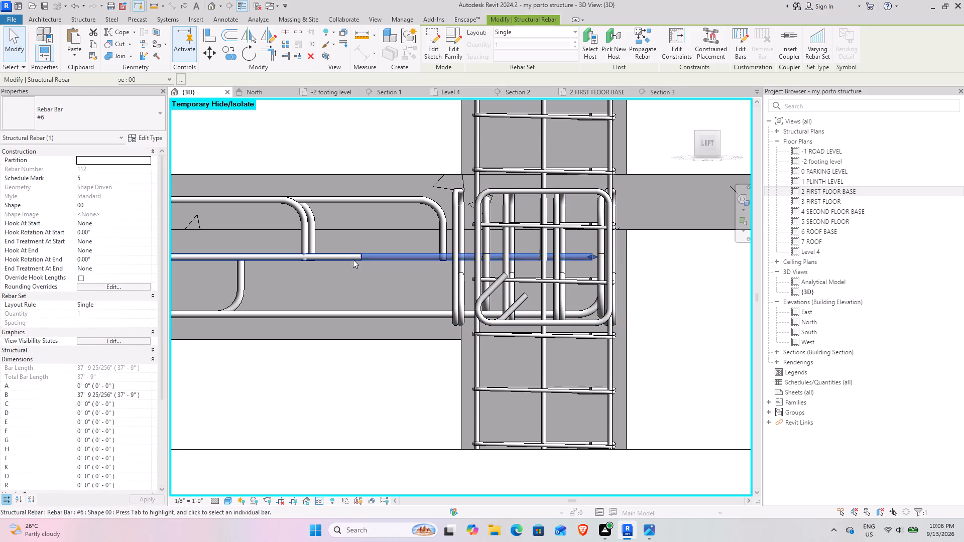
drag(361, 253, 590, 254)
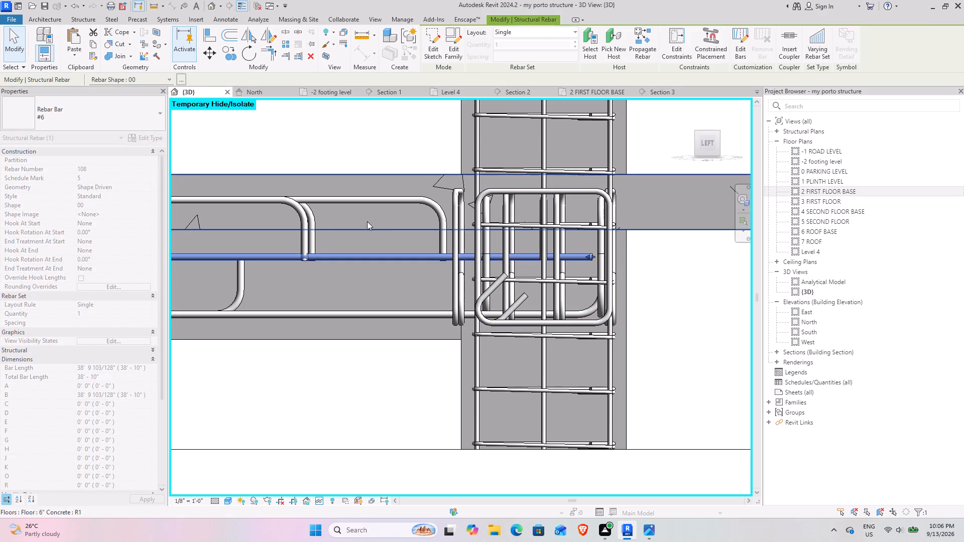
Extend the three hooked top #6 bars into the end column, aligned with the bottom hook, the first about 39'-11" long.
click(300, 237)
drag(305, 229, 425, 228)
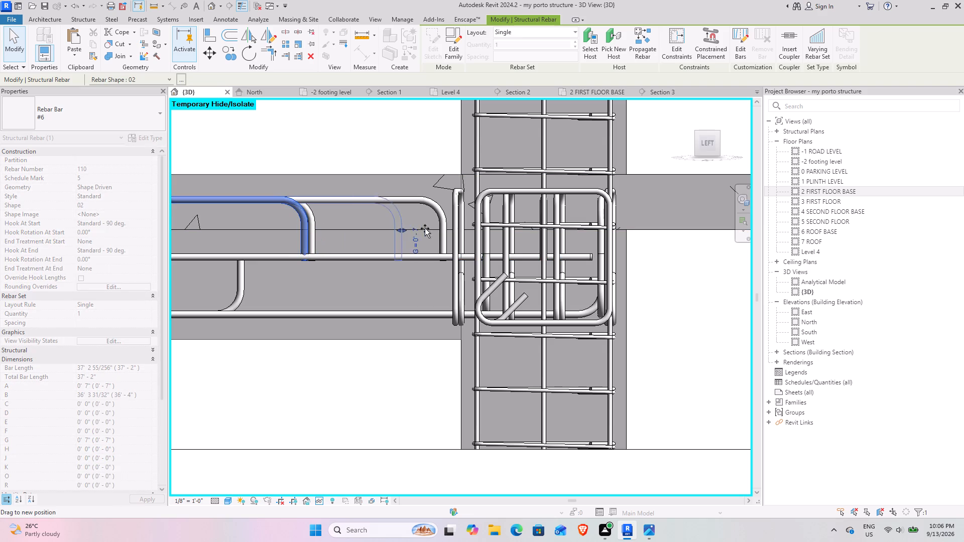
drag(425, 228, 605, 228)
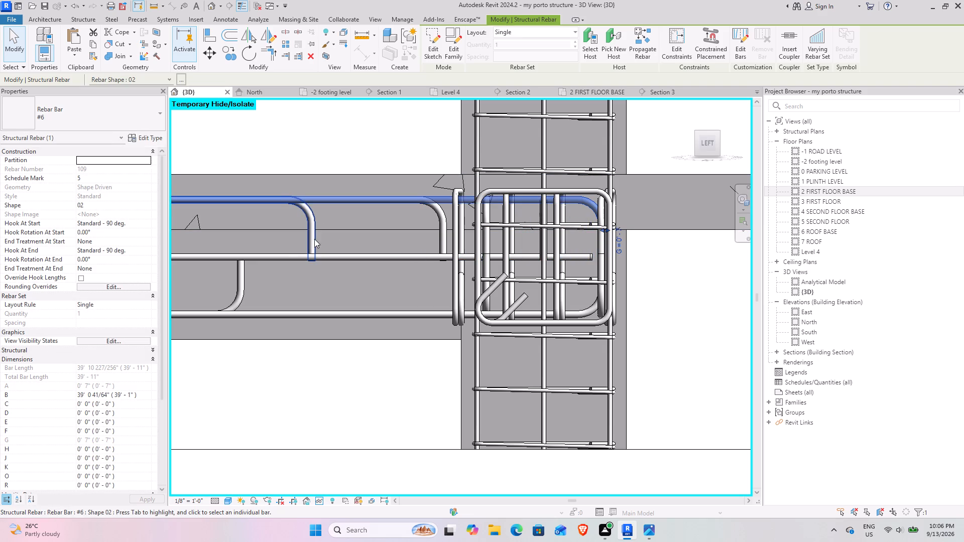
click(314, 239)
drag(314, 230, 607, 223)
click(441, 238)
drag(444, 232, 584, 232)
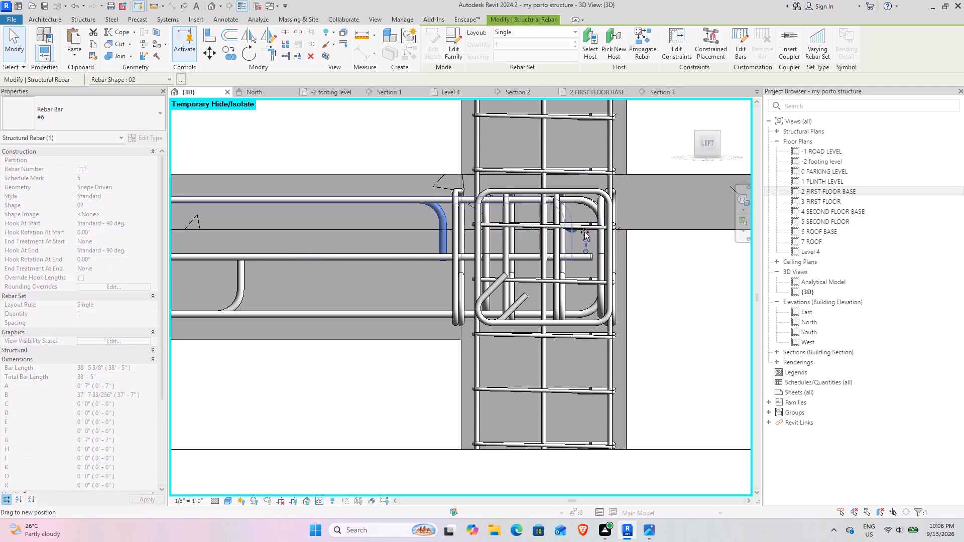
drag(584, 232, 602, 230)
Extend the remaining hooked bottom #6 bar into the end column, to about 39'-10" long.
click(240, 286)
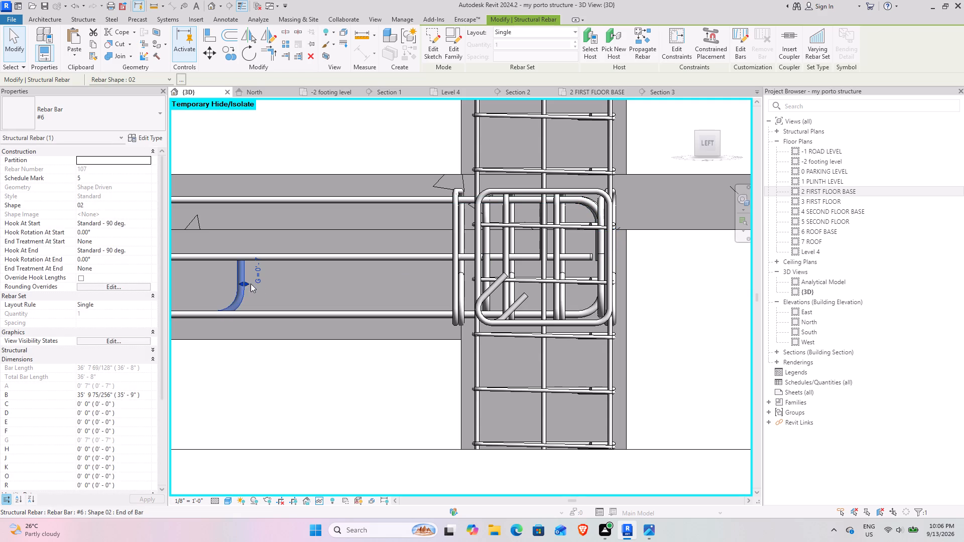
drag(245, 282, 599, 276)
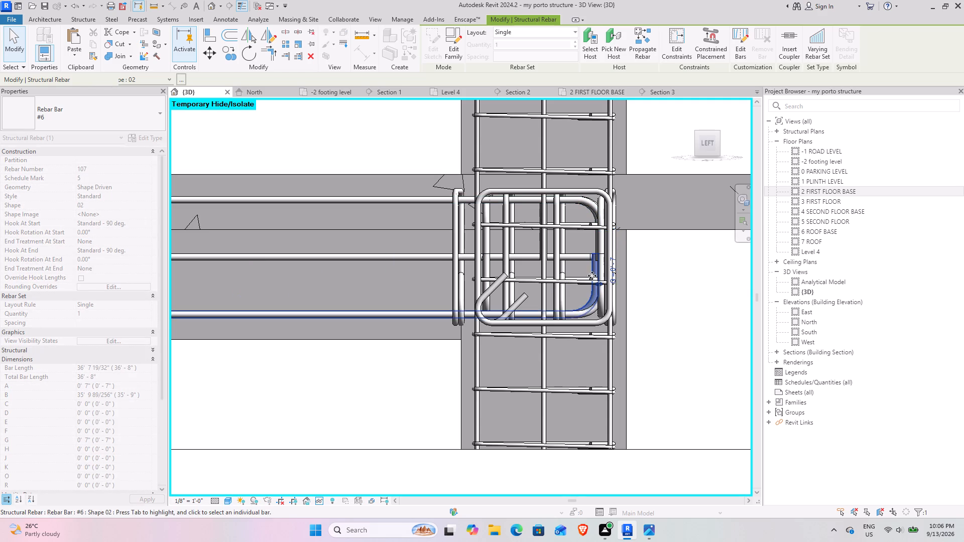
Extend the #5 stirrup set beyond the intermediate column along the span to the near face of the end column.
scroll(373, 288, down, 9)
middle_drag(321, 301, 544, 261)
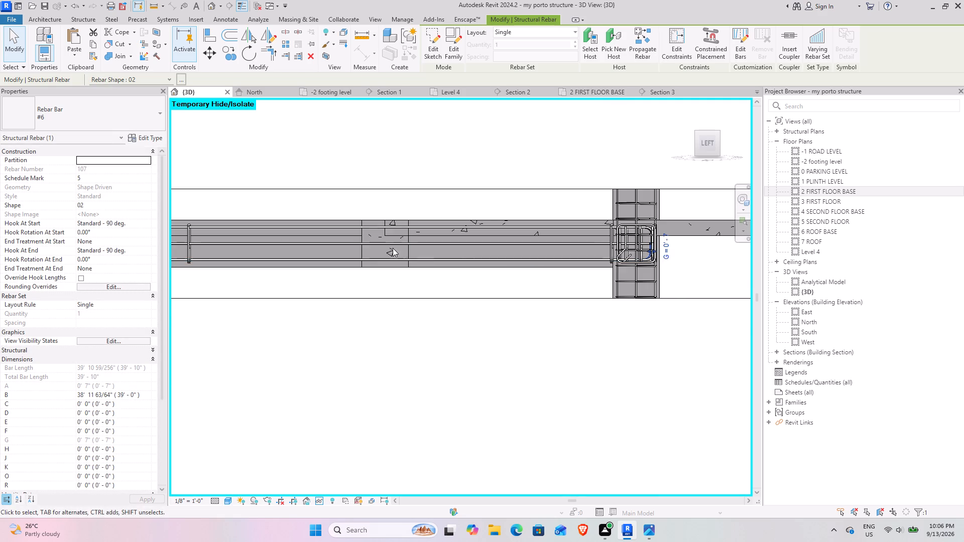
click(190, 252)
middle_drag(253, 252, 481, 252)
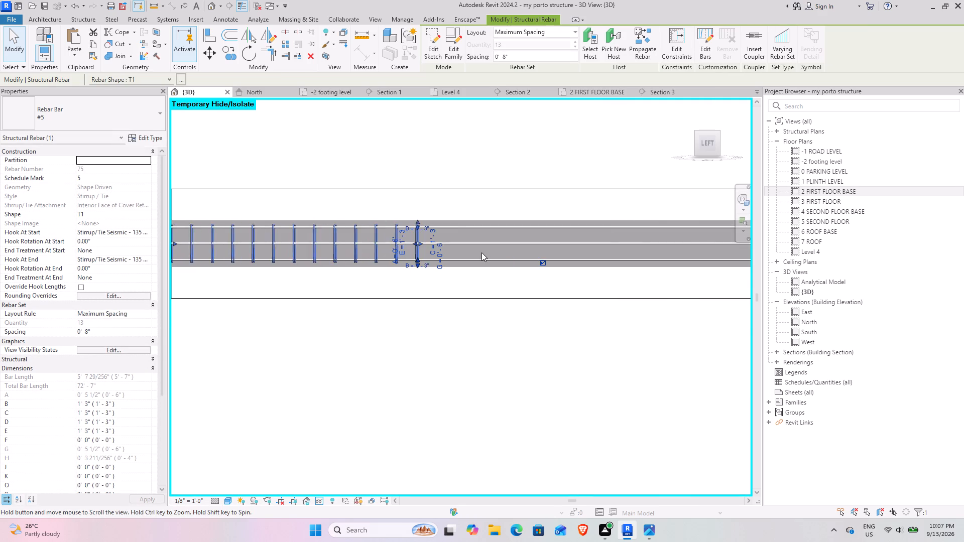
middle_drag(448, 252, 228, 268)
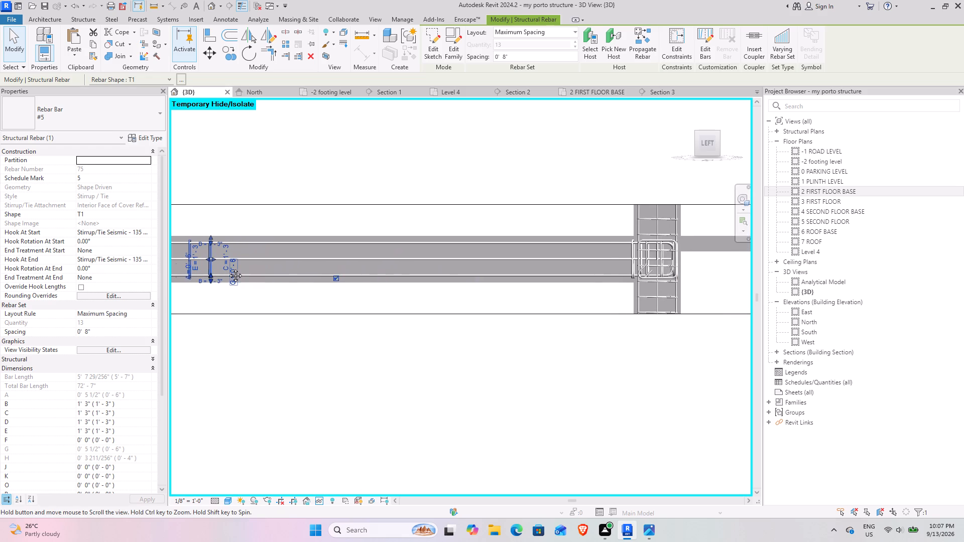
middle_drag(228, 268, 224, 268)
drag(198, 258, 591, 261)
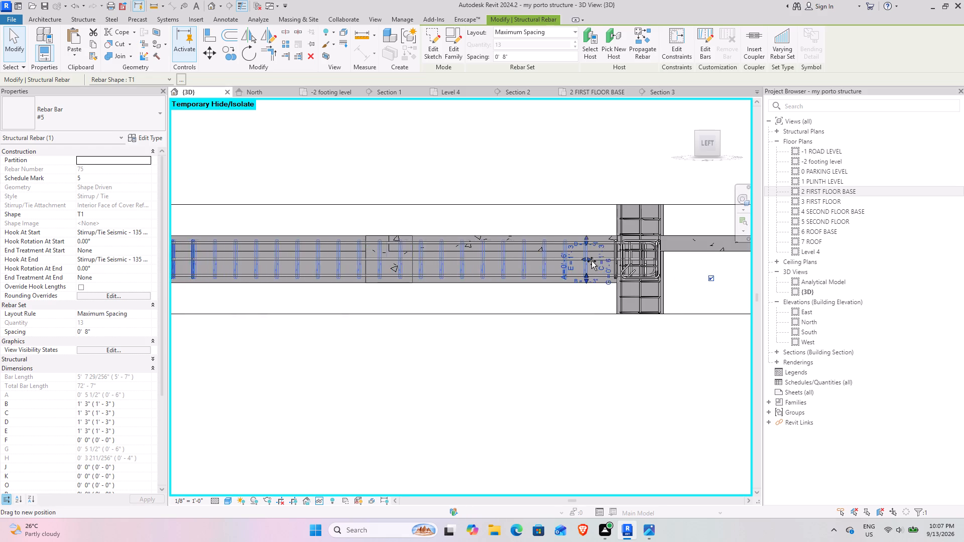
drag(591, 261, 616, 257)
scroll(623, 259, up, 2)
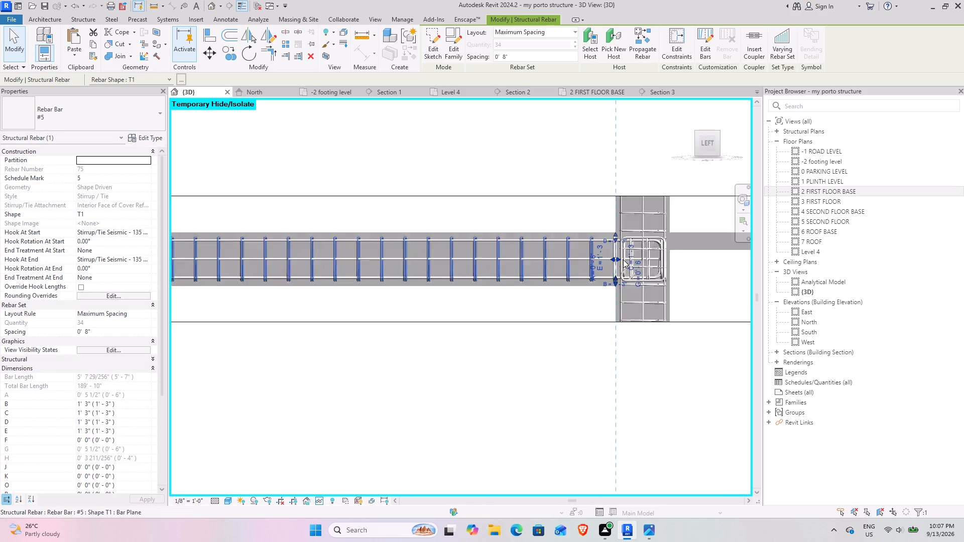
scroll(623, 259, up, 12)
scroll(498, 258, down, 2)
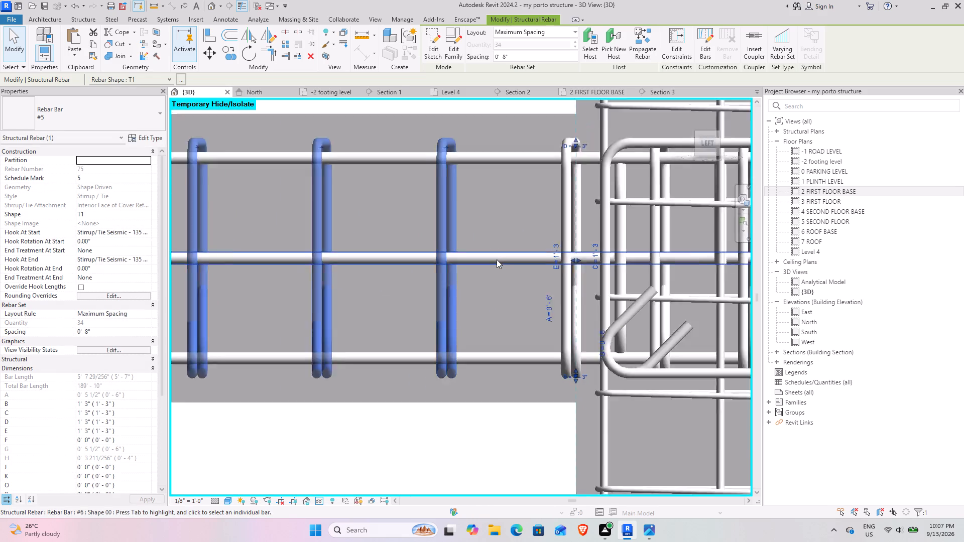
scroll(497, 259, down, 3)
click(480, 398)
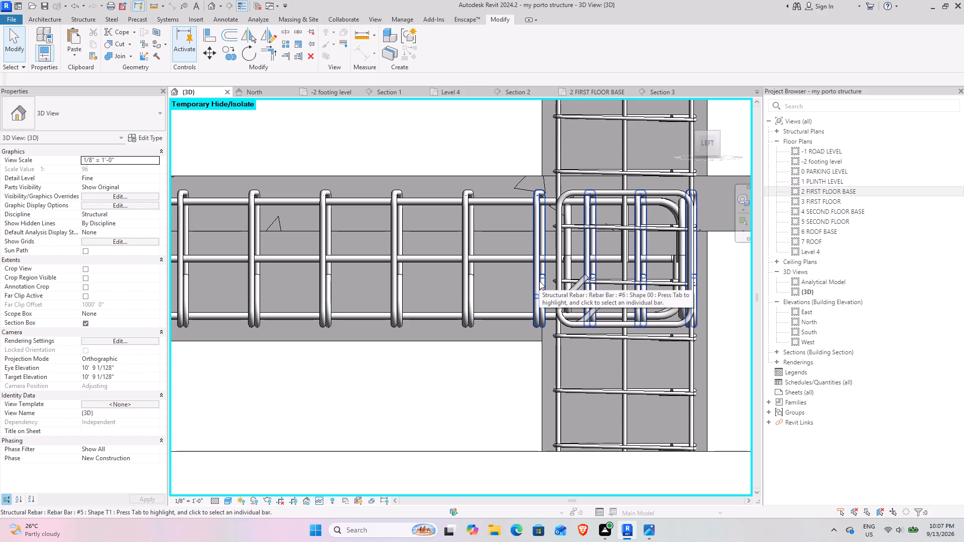
Delete the #5 stirrup set that runs through the end column.
click(539, 281)
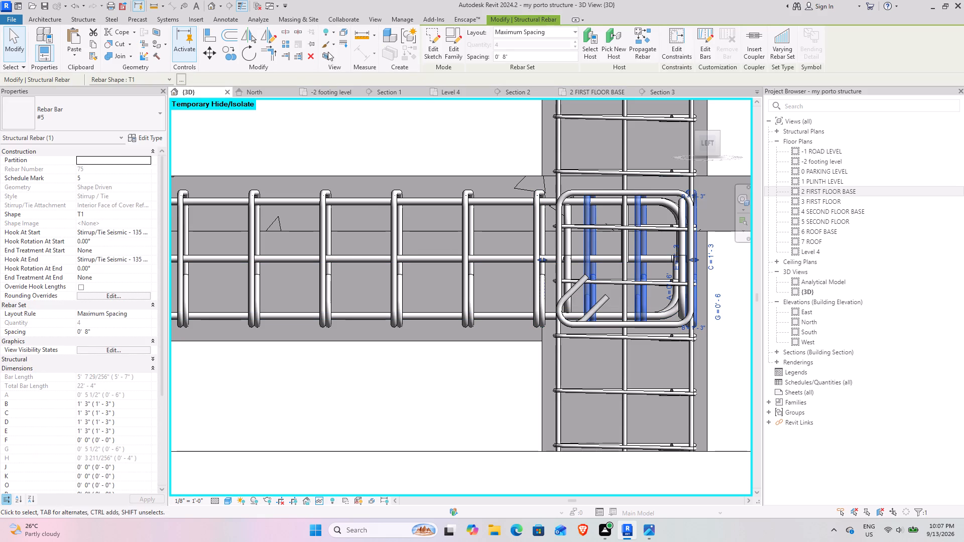
click(312, 60)
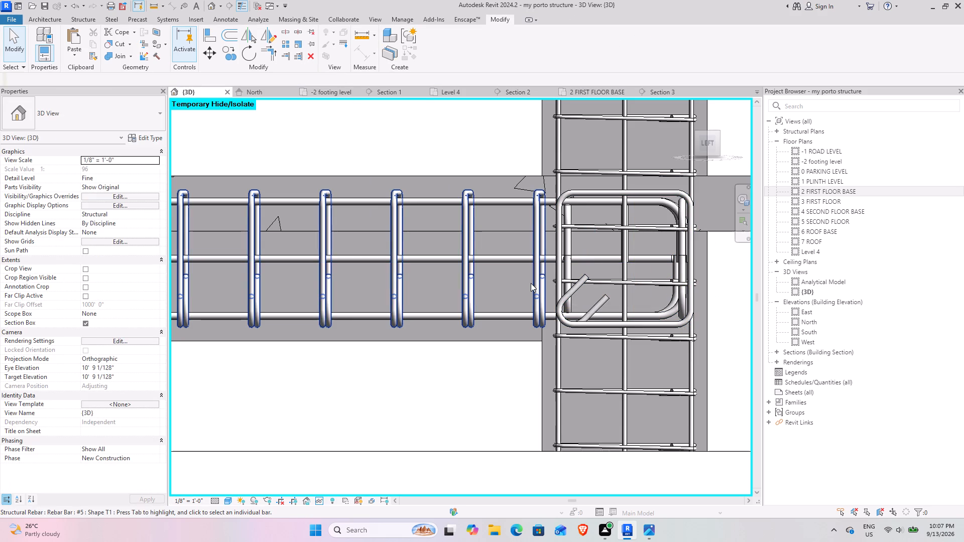
Turn off the section box around the finished beam so the whole structure is shown in the 3D view.
scroll(483, 317, down, 13)
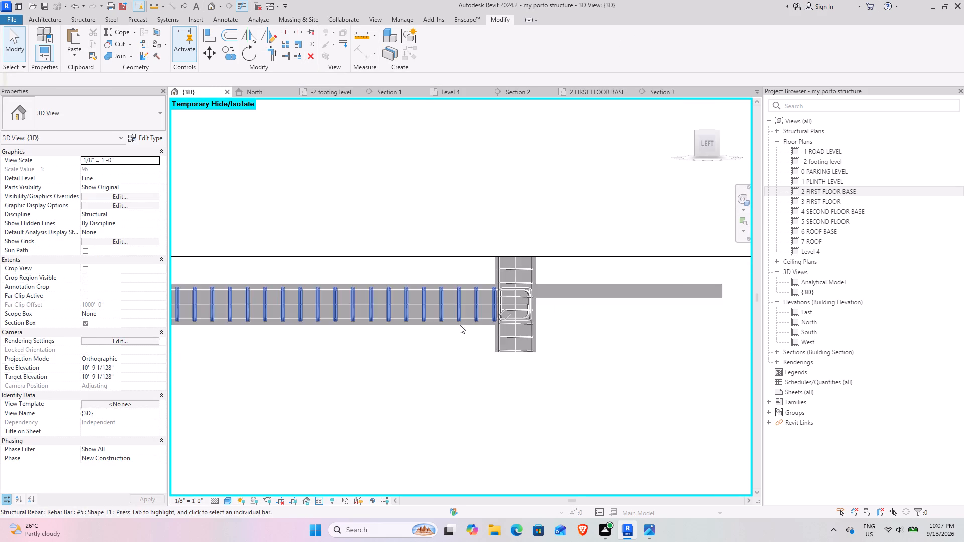
scroll(460, 325, down, 2)
middle_drag(347, 346, 513, 272)
scroll(452, 278, down, 5)
middle_drag(380, 307, 496, 268)
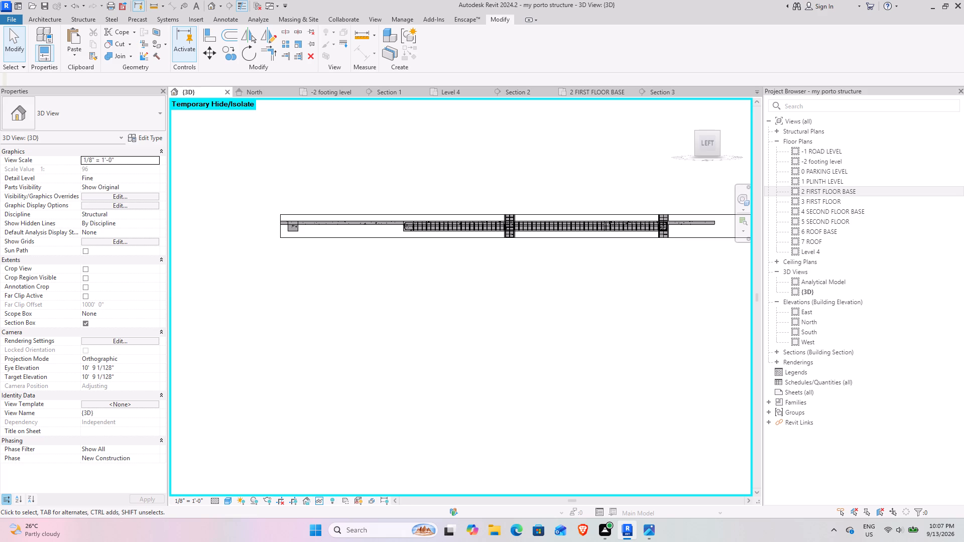
click(87, 325)
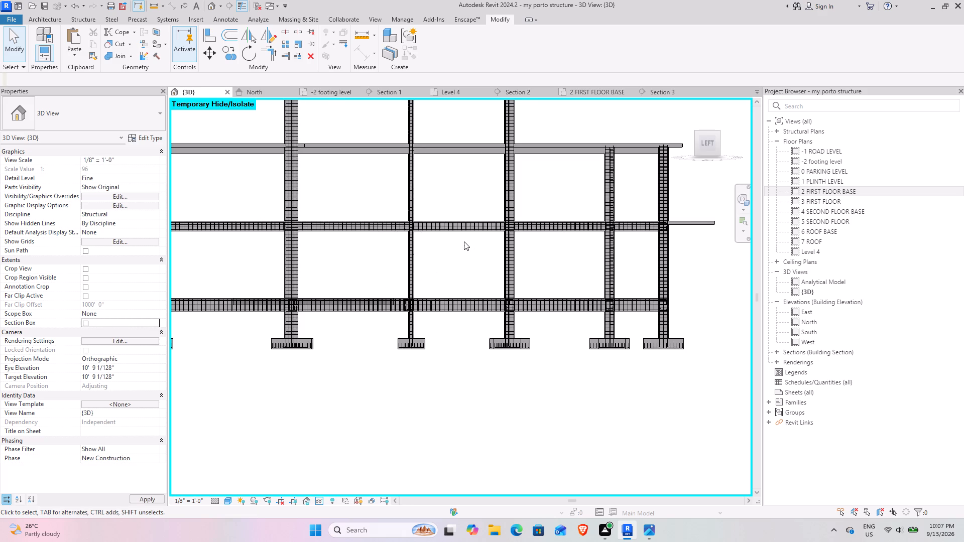
Propagate the rebar of the reinforced 18.18 first floor beam to the unreinforced 18.18 girder crossing it, aligned by host.
middle_drag(466, 242, 403, 214)
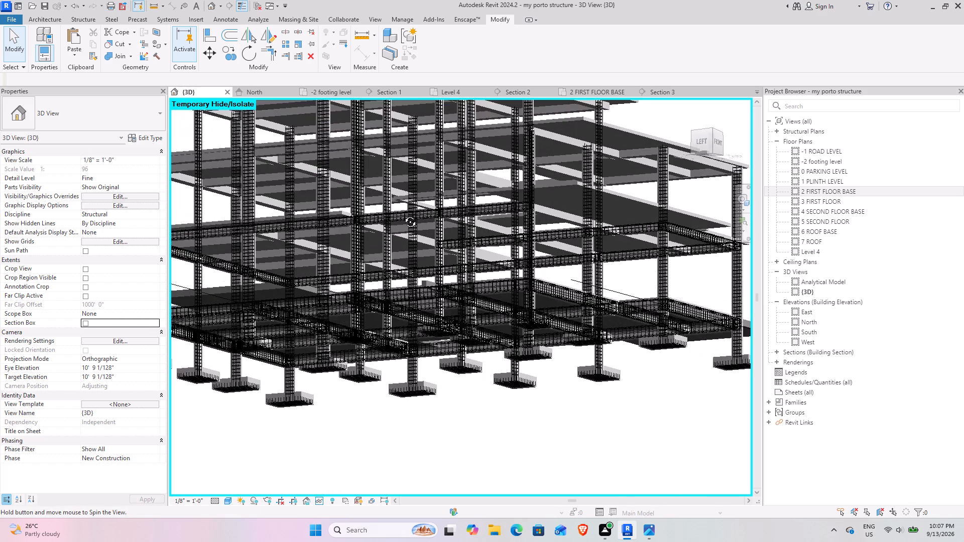
middle_drag(403, 214, 414, 220)
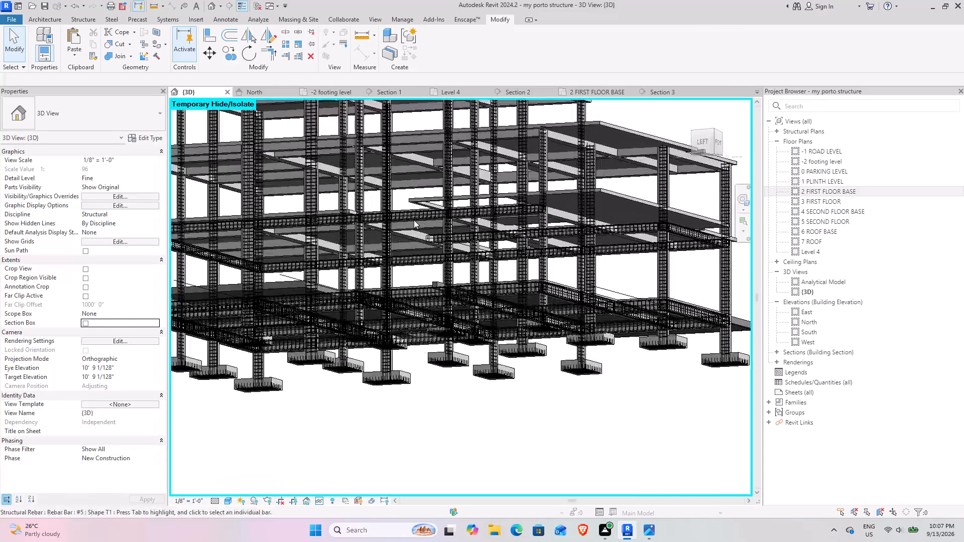
scroll(588, 217, up, 8)
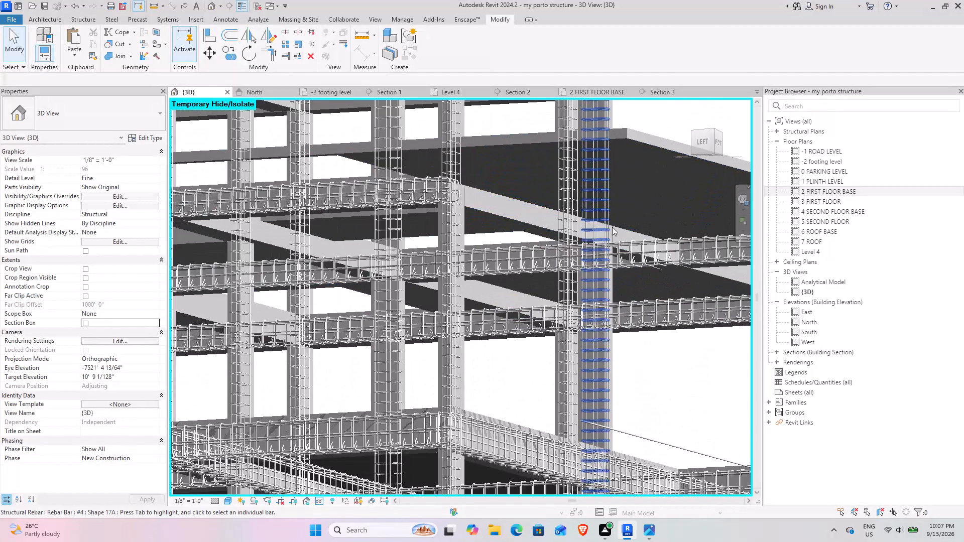
middle_drag(612, 227, 400, 223)
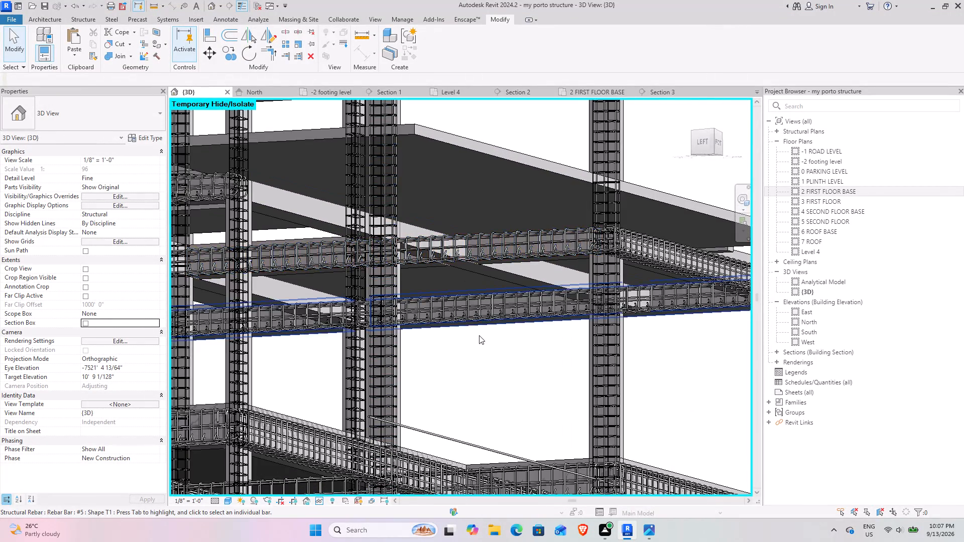
scroll(493, 336, up, 9)
click(479, 295)
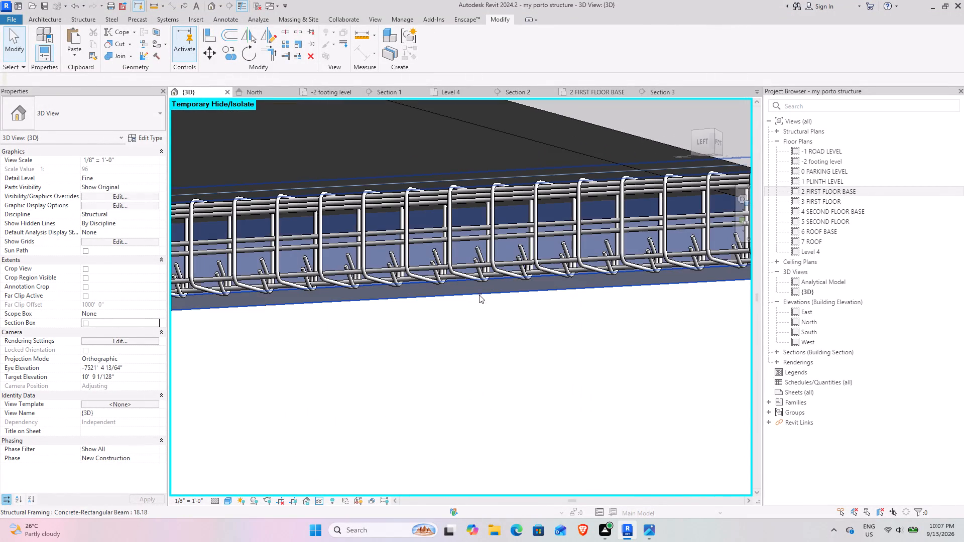
click(655, 48)
scroll(455, 177, down, 2)
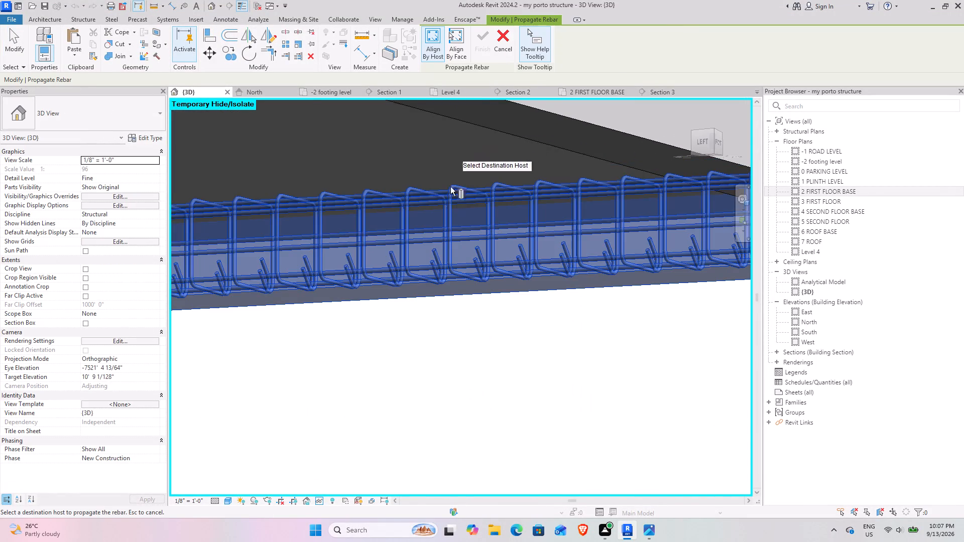
scroll(450, 187, down, 6)
middle_drag(441, 247, 442, 345)
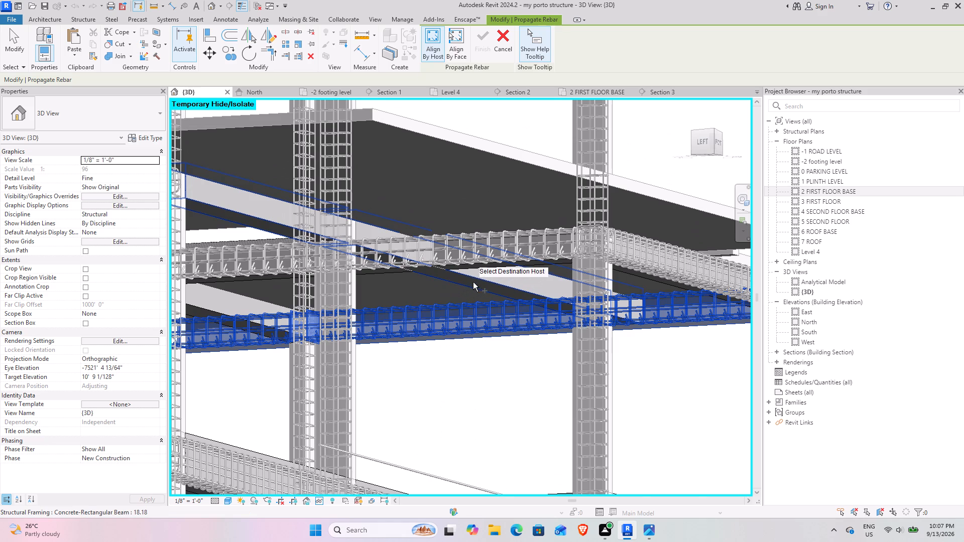
click(473, 282)
click(487, 46)
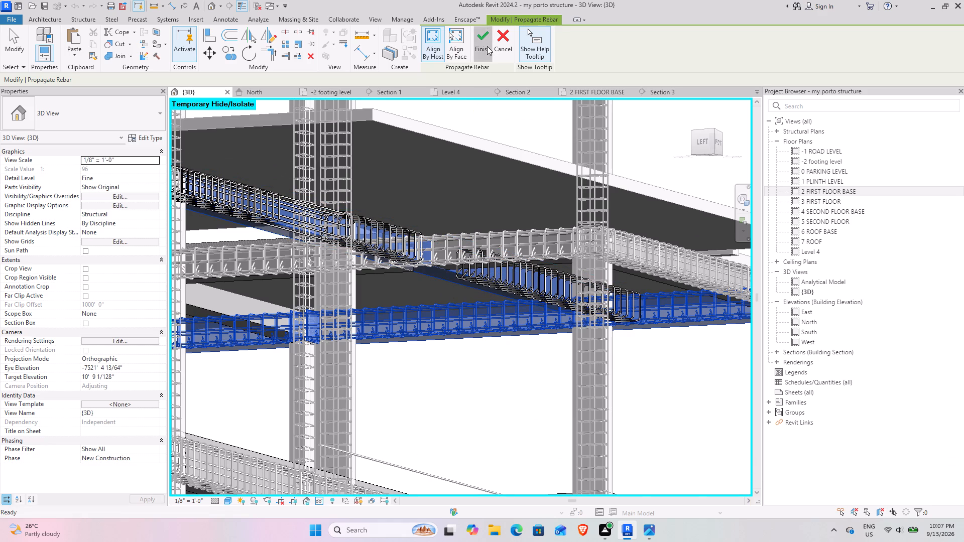
Isolate the newly reinforced crossing girder in a section box and stretch the box well beyond both ends of the girder.
scroll(449, 273, up, 9)
click(426, 289)
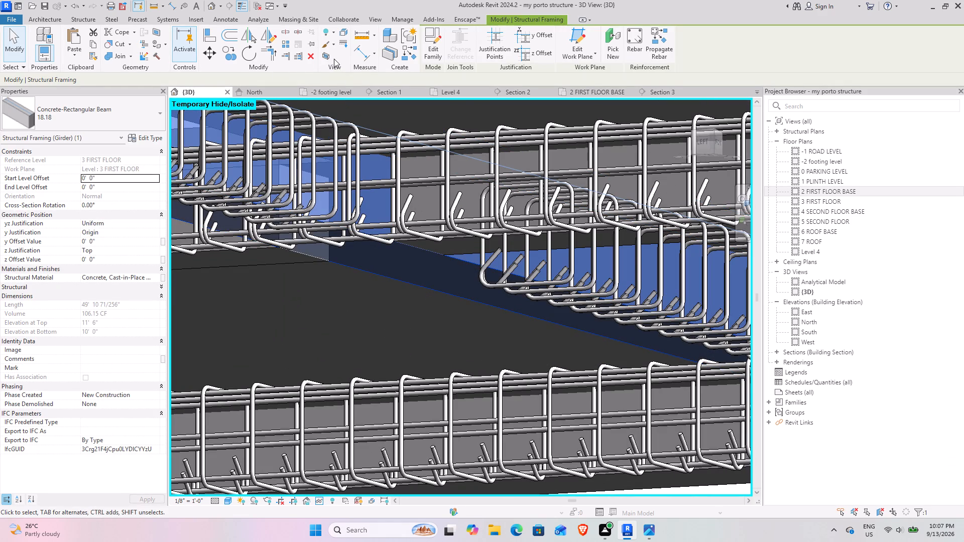
click(326, 58)
shift+middle_drag(587, 262, 631, 269)
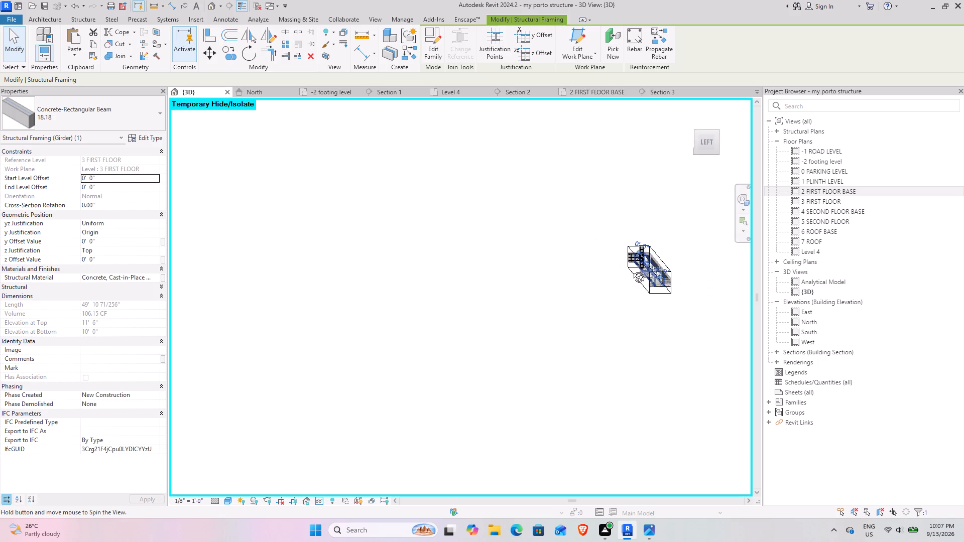
shift+middle_drag(631, 269, 501, 306)
scroll(510, 273, up, 4)
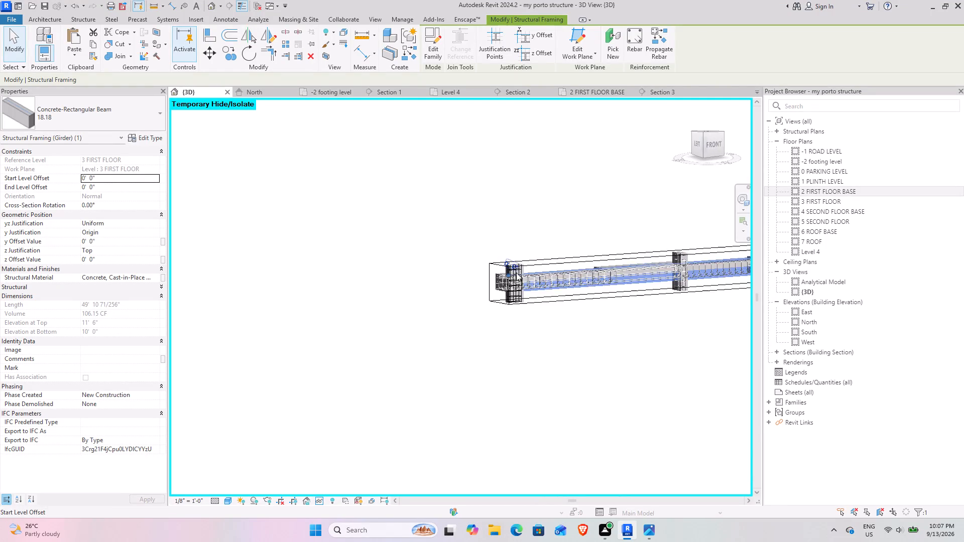
scroll(516, 273, up, 5)
click(471, 340)
scroll(464, 335, down, 6)
middle_drag(519, 352, 403, 335)
drag(344, 302, 206, 328)
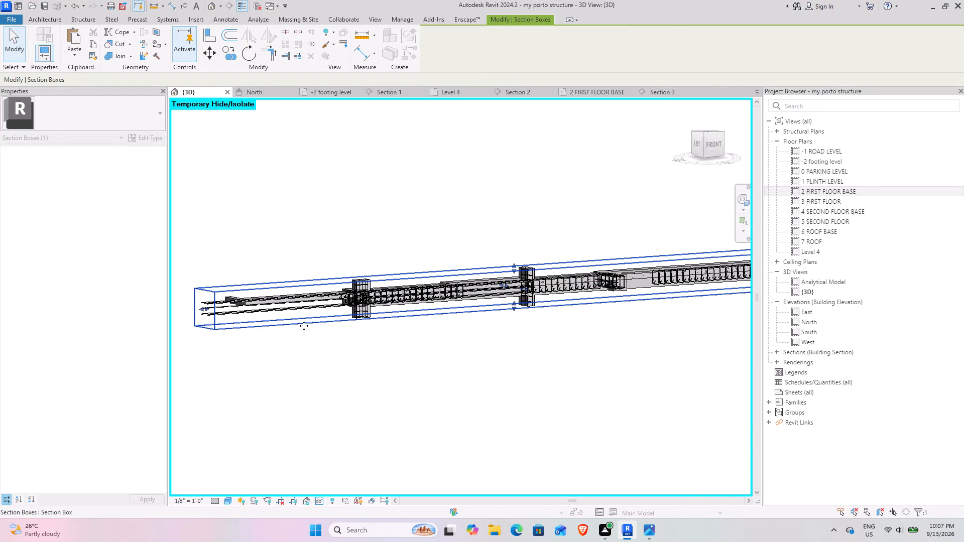
middle_drag(304, 326, 567, 258)
drag(466, 247, 299, 291)
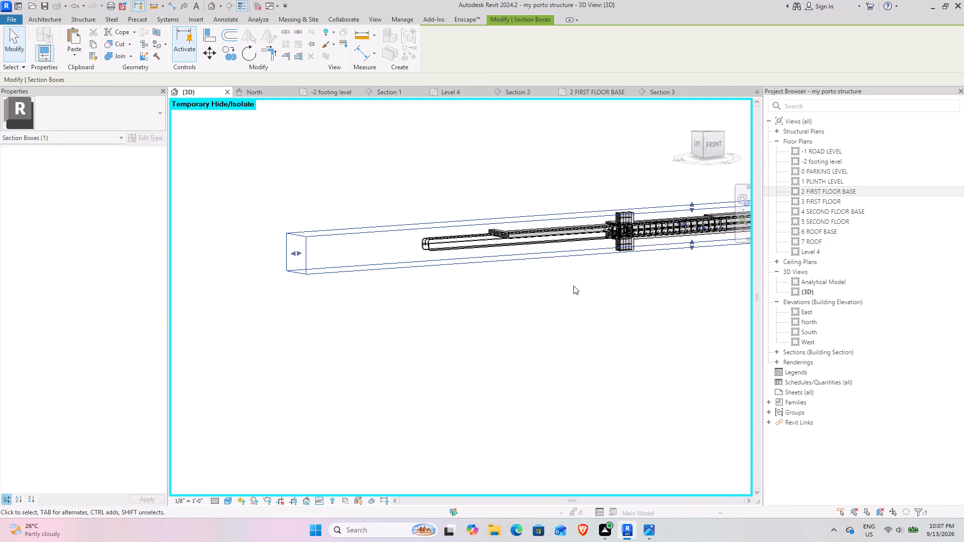
middle_drag(574, 285, 31, 389)
click(514, 323)
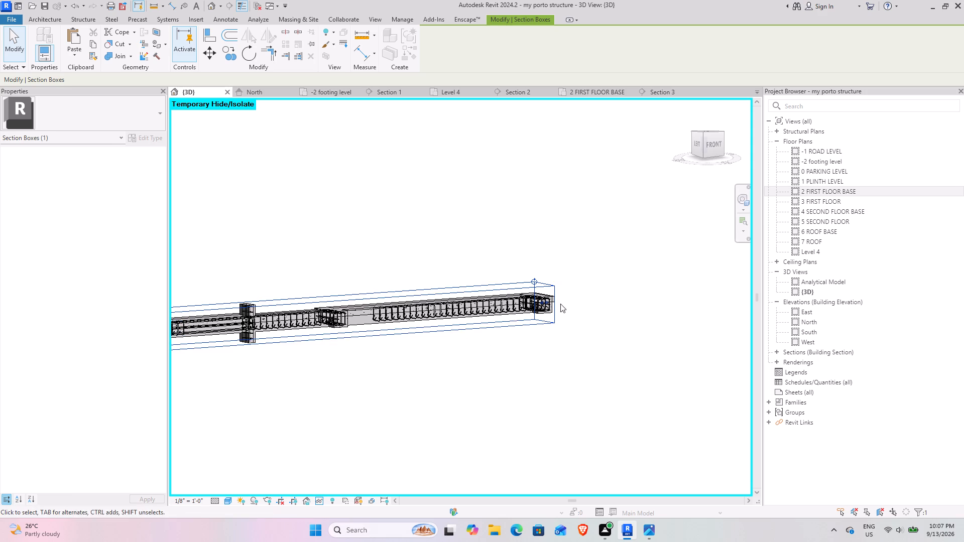
drag(543, 303, 687, 274)
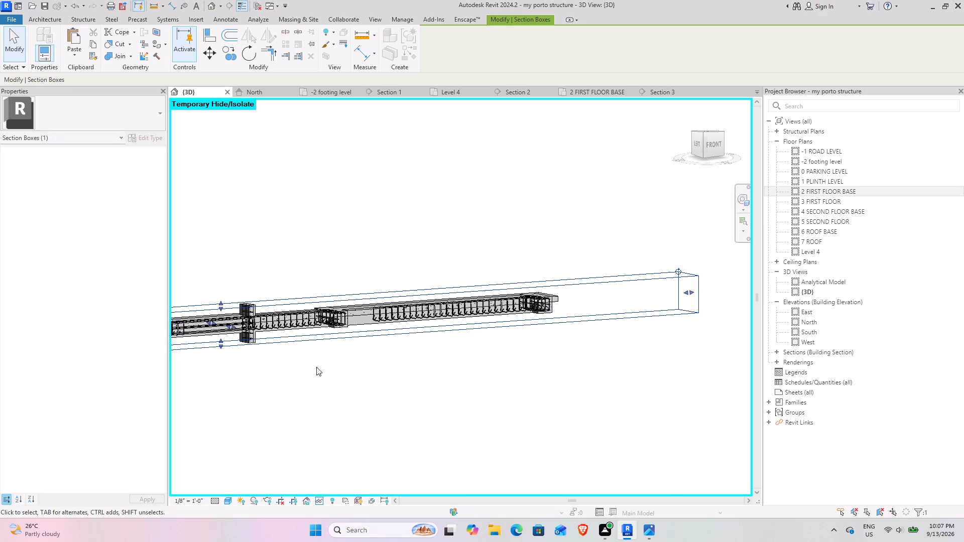
middle_drag(318, 367, 507, 328)
click(425, 346)
Examine the propagated #6 bars and #5 stirrups along the whole girder, at its columns, crossing beams and both ends.
middle_drag(380, 335, 264, 358)
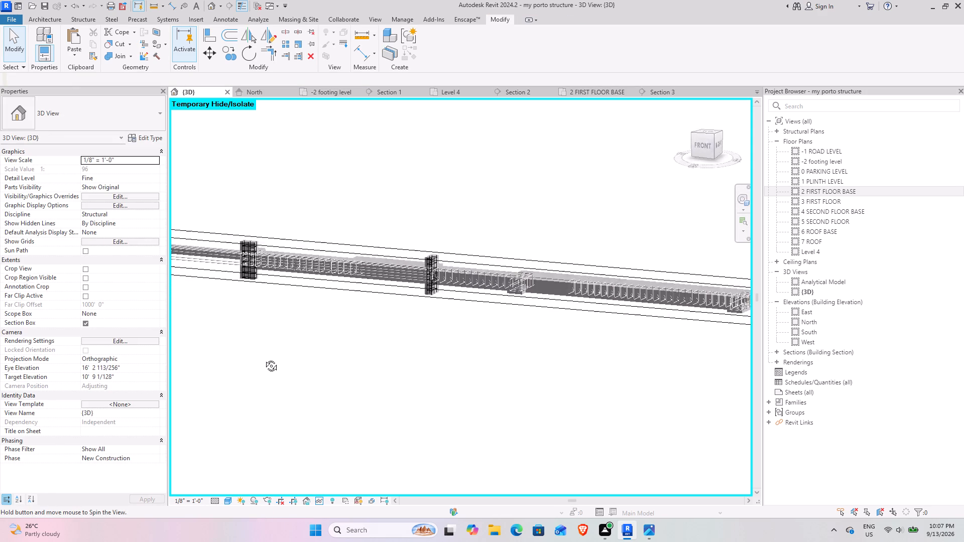
middle_drag(264, 358, 320, 351)
middle_drag(314, 348, 320, 350)
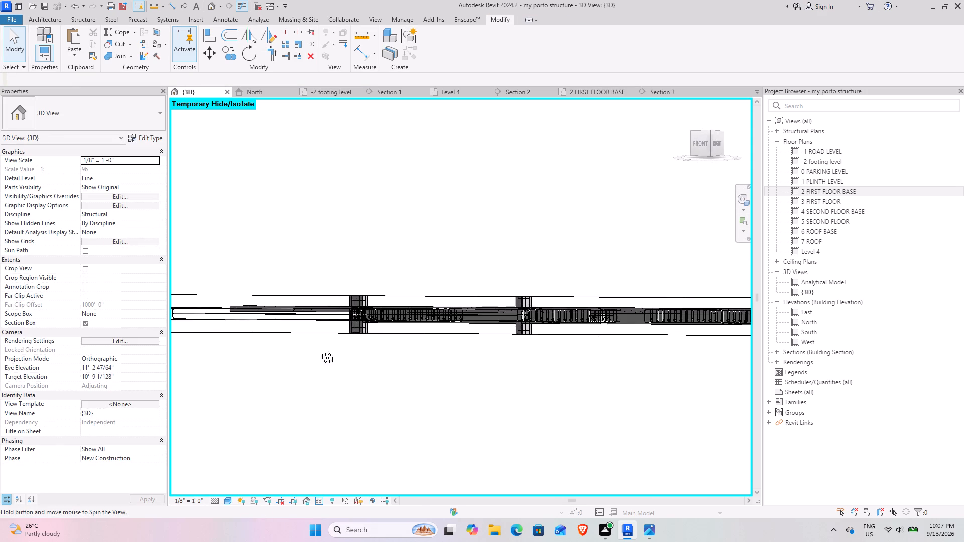
middle_drag(320, 350, 393, 387)
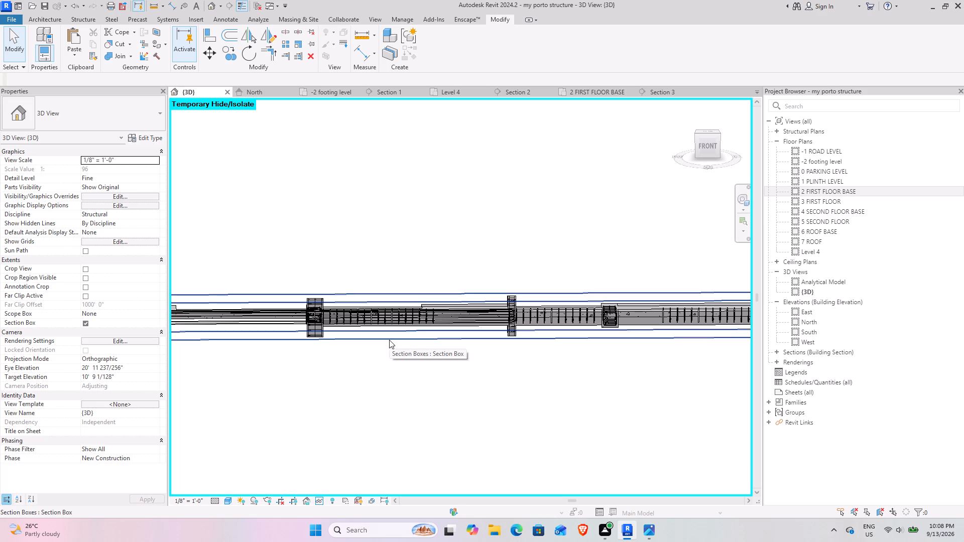
shift+middle_drag(389, 340, 460, 419)
click(537, 420)
middle_drag(495, 416, 490, 413)
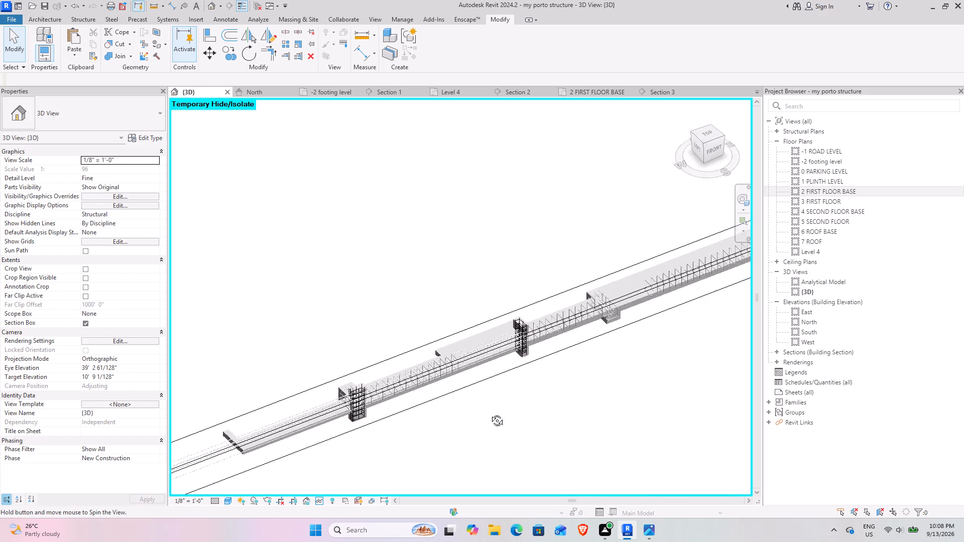
middle_drag(490, 413, 418, 374)
scroll(344, 323, up, 9)
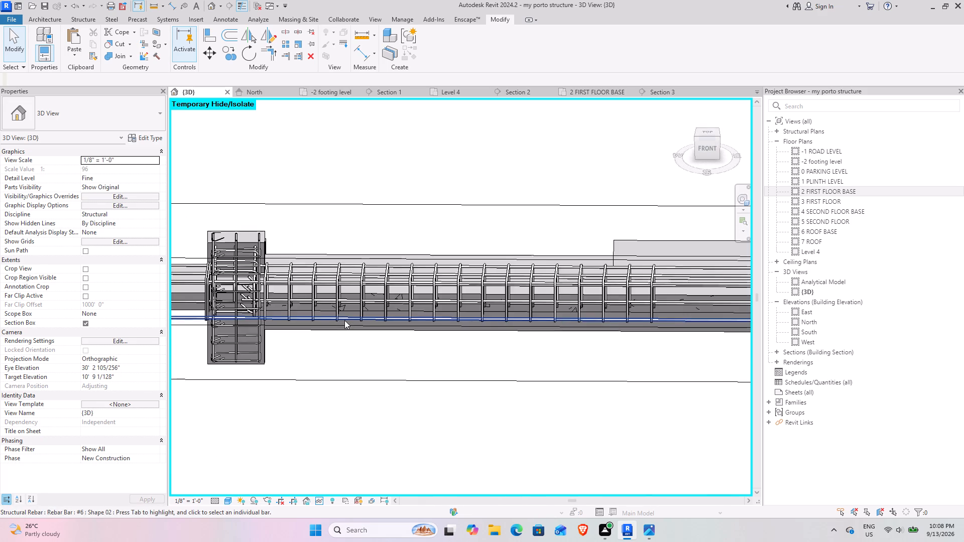
scroll(328, 336, down, 4)
middle_drag(314, 377, 423, 350)
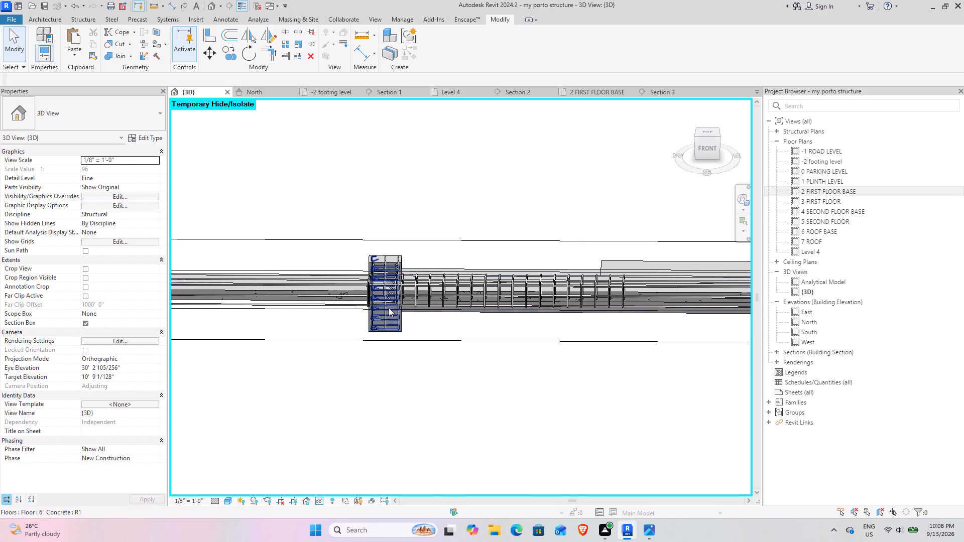
scroll(388, 311, down, 5)
scroll(255, 302, up, 8)
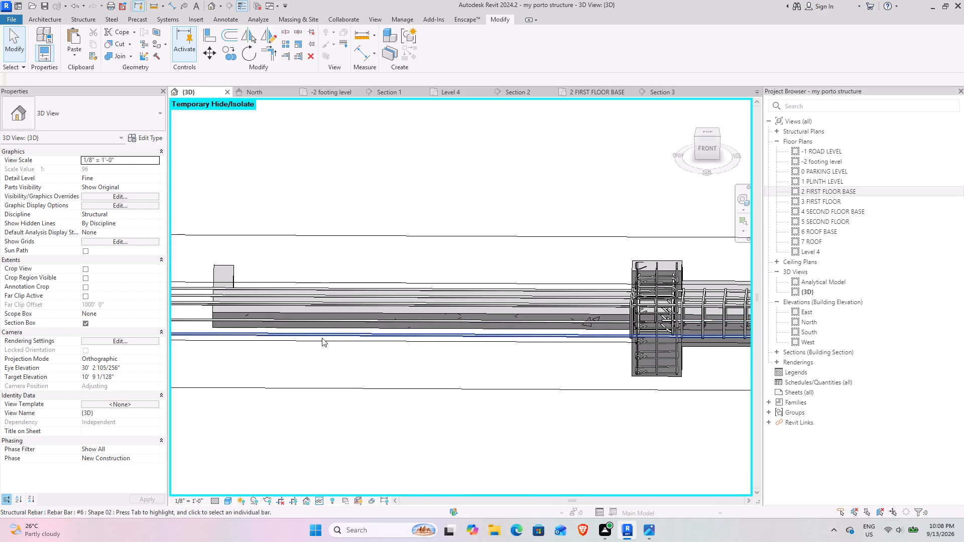
scroll(422, 335, down, 5)
middle_drag(571, 317, 359, 308)
middle_drag(619, 306, 610, 306)
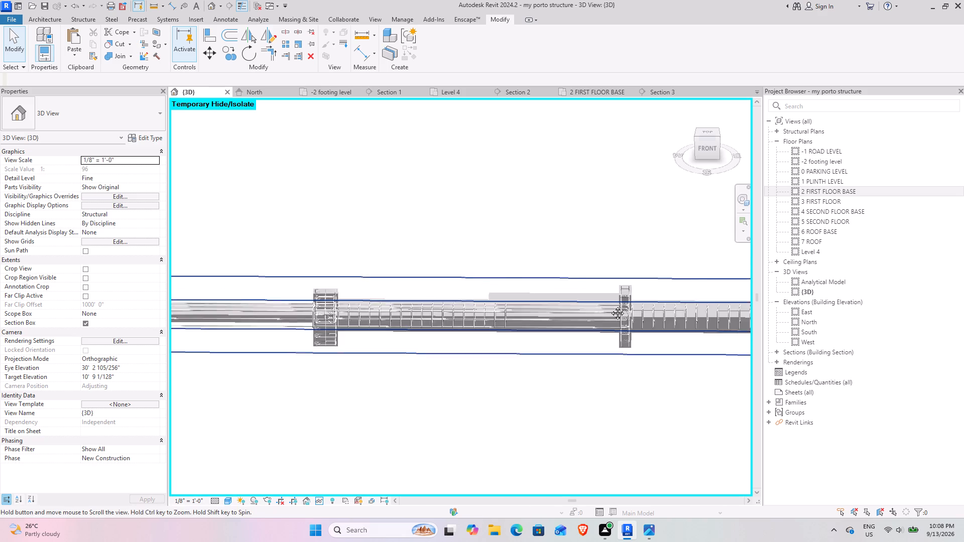
middle_drag(610, 306, 268, 306)
middle_drag(549, 307, 377, 304)
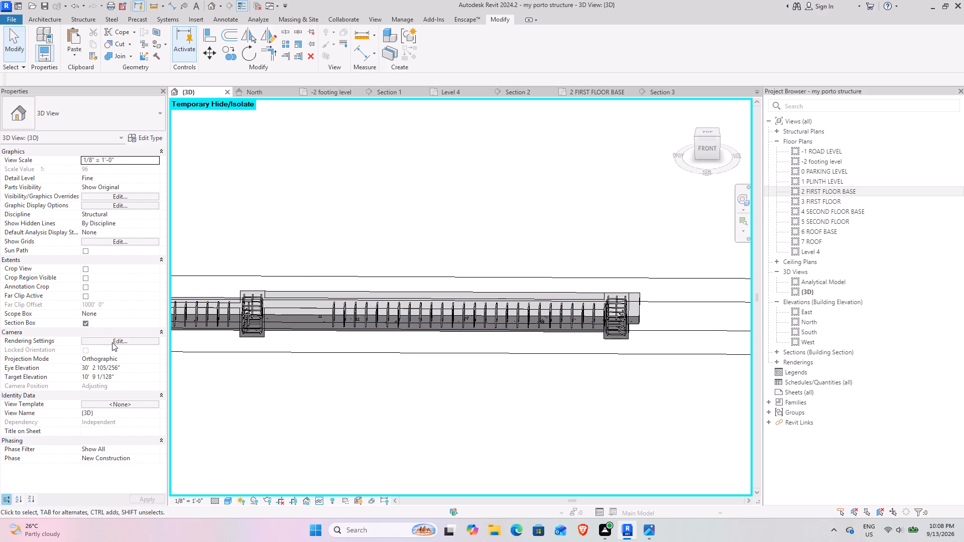
Turn off the section box around the crossing girder to bring back the whole structure.
click(84, 323)
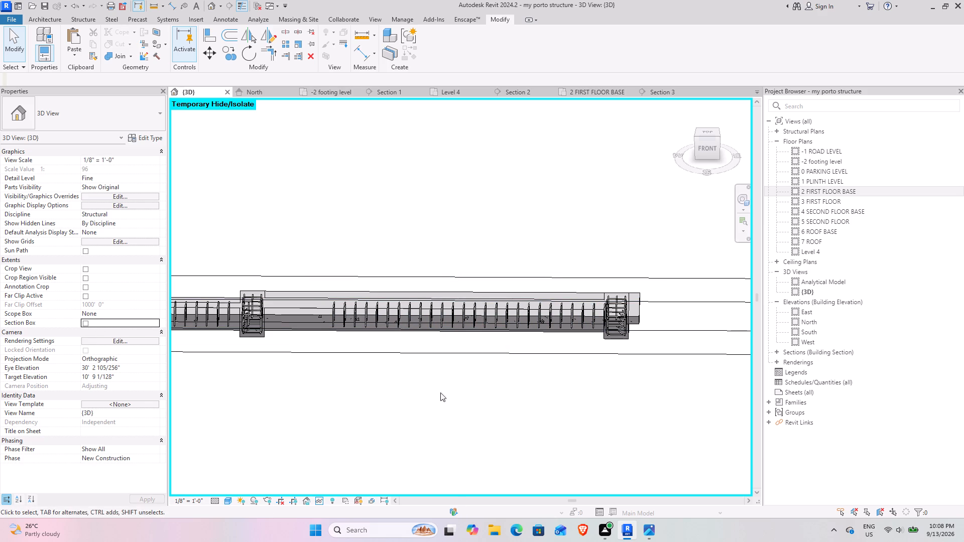
Isolate another reinforced 18.18 first floor girder in a section box and stretch the box well beyond both ends of the girder.
scroll(490, 432, down, 5)
middle_drag(557, 442, 555, 441)
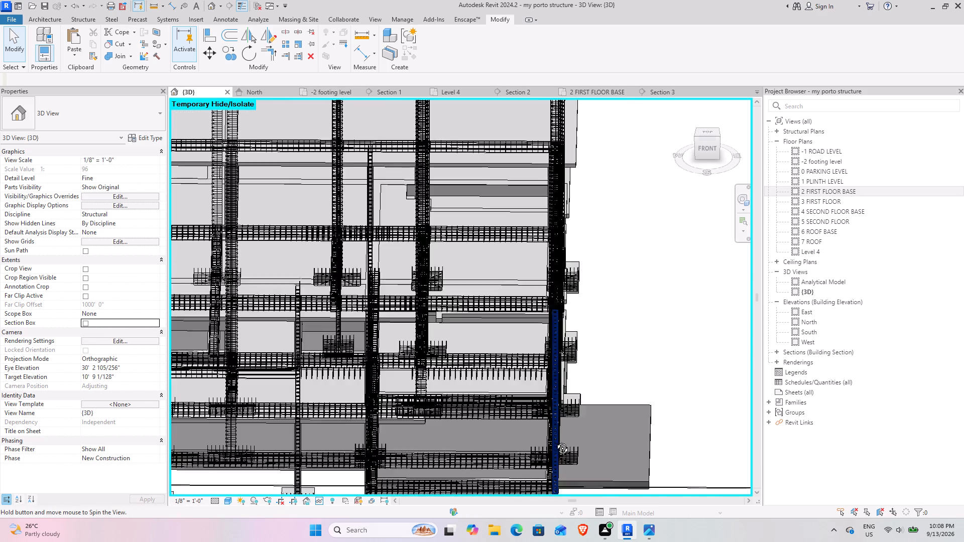
middle_drag(555, 441, 657, 359)
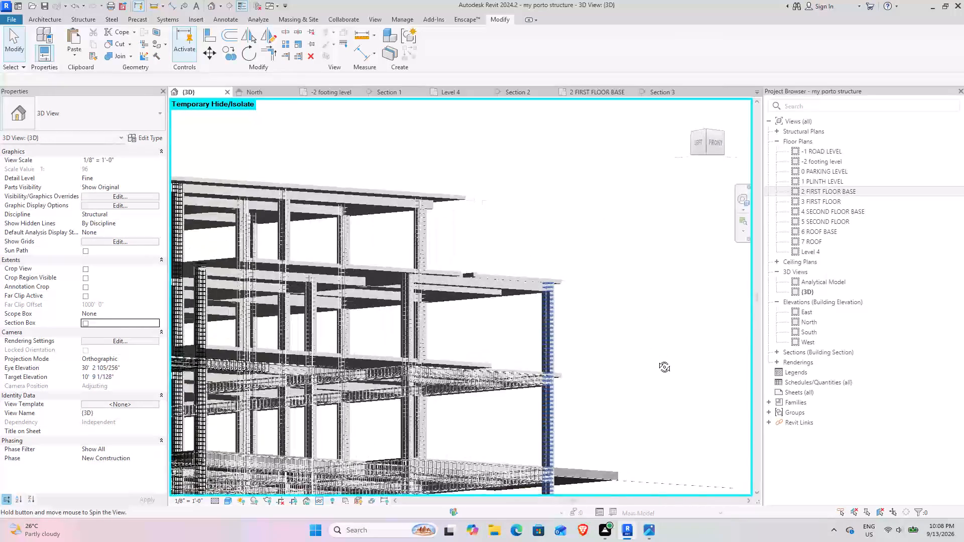
middle_drag(657, 359, 514, 429)
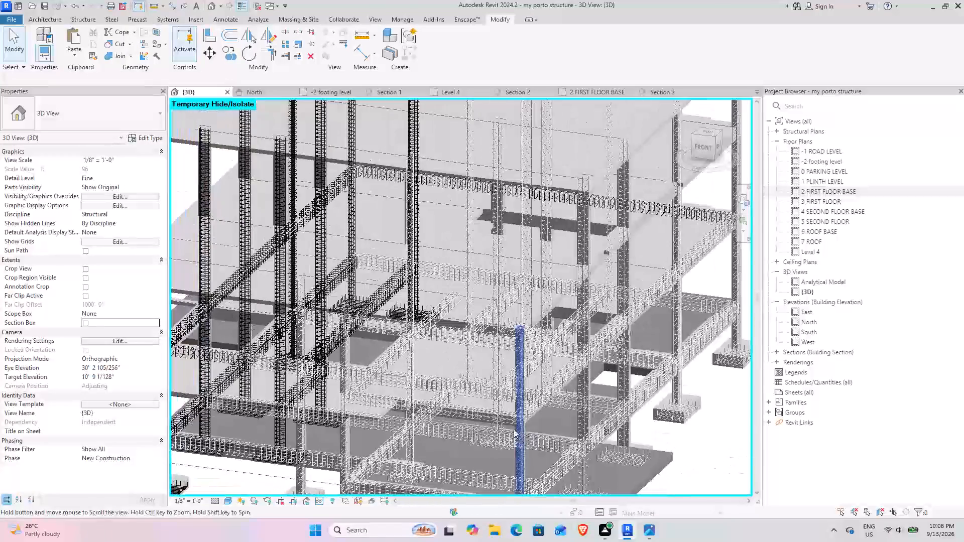
scroll(516, 427, down, 5)
middle_drag(570, 441, 632, 368)
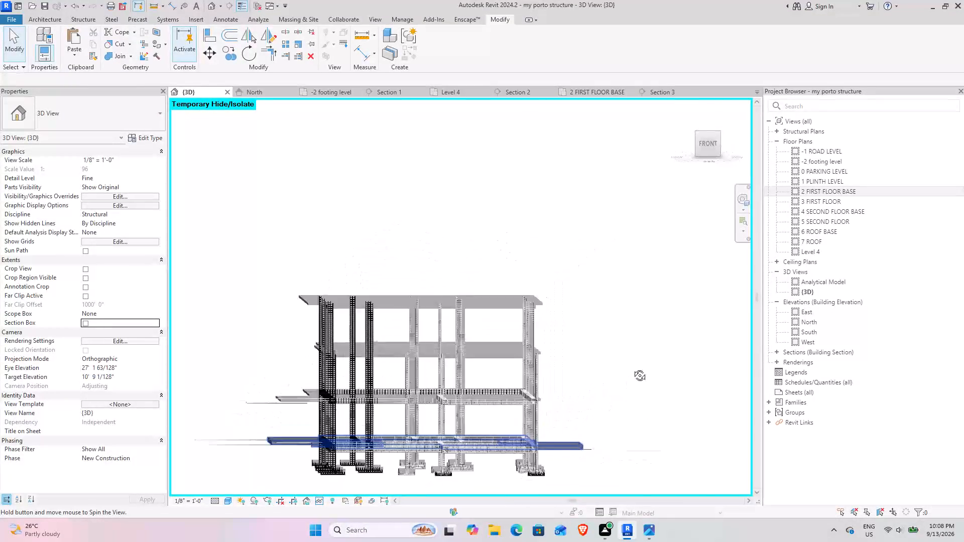
middle_drag(632, 368, 706, 341)
scroll(461, 411, up, 4)
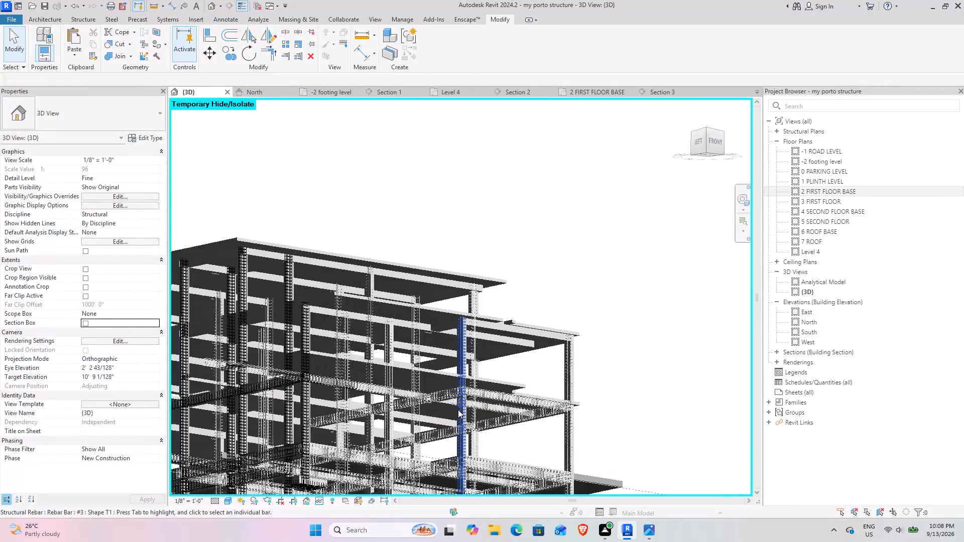
scroll(421, 412, up, 9)
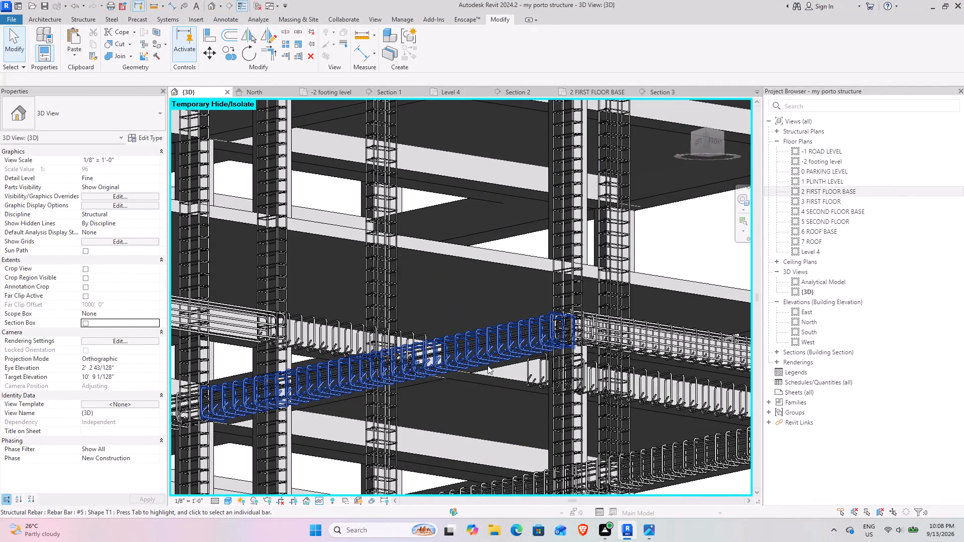
click(505, 365)
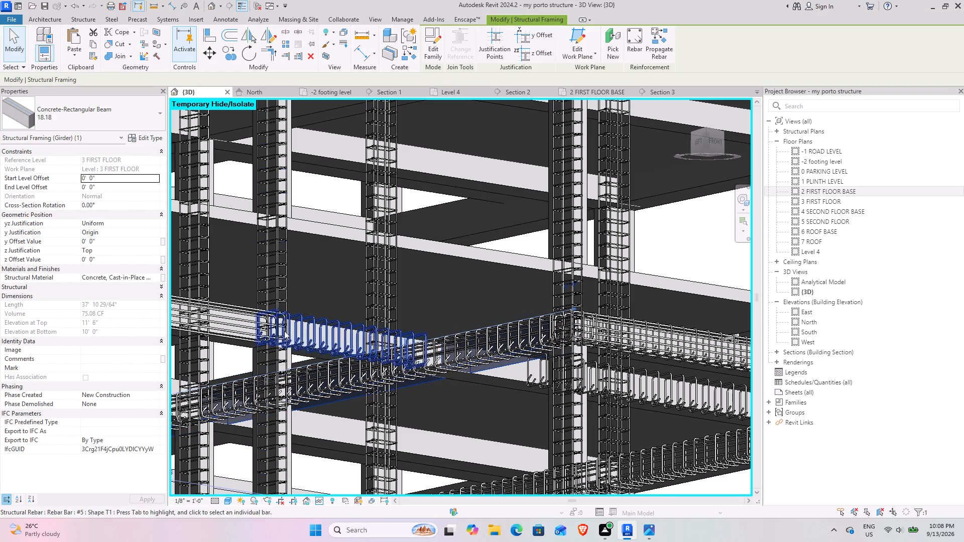
click(325, 59)
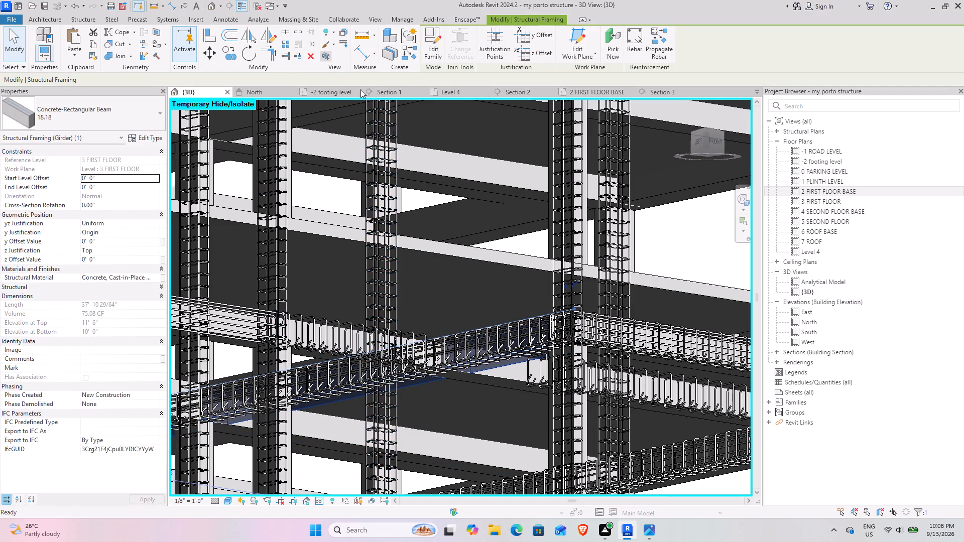
scroll(485, 362, down, 9)
shift+middle_drag(494, 388, 614, 442)
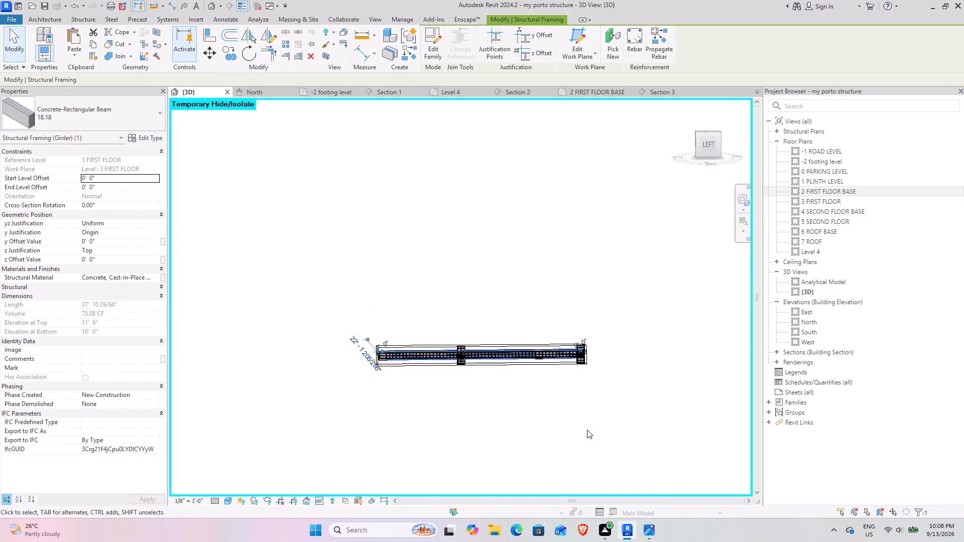
click(477, 366)
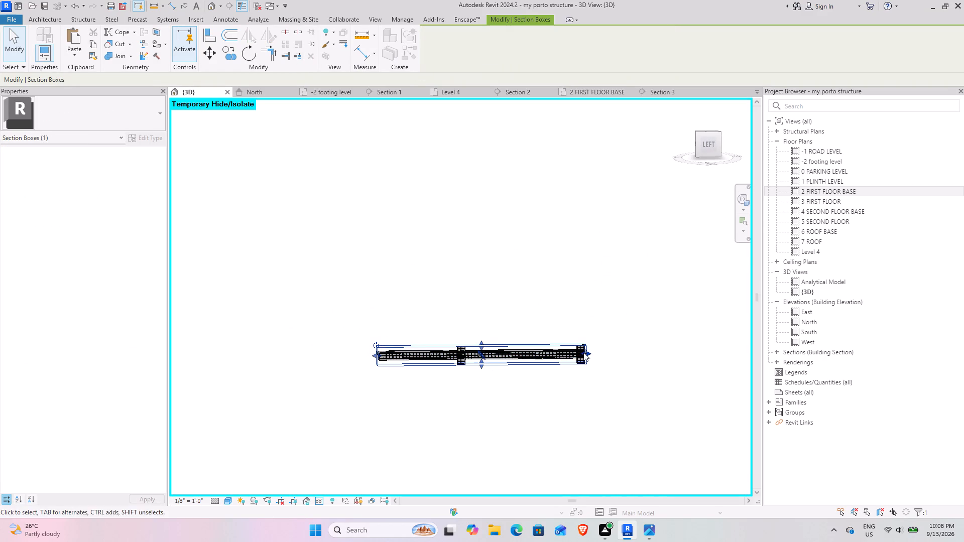
drag(581, 352, 746, 349)
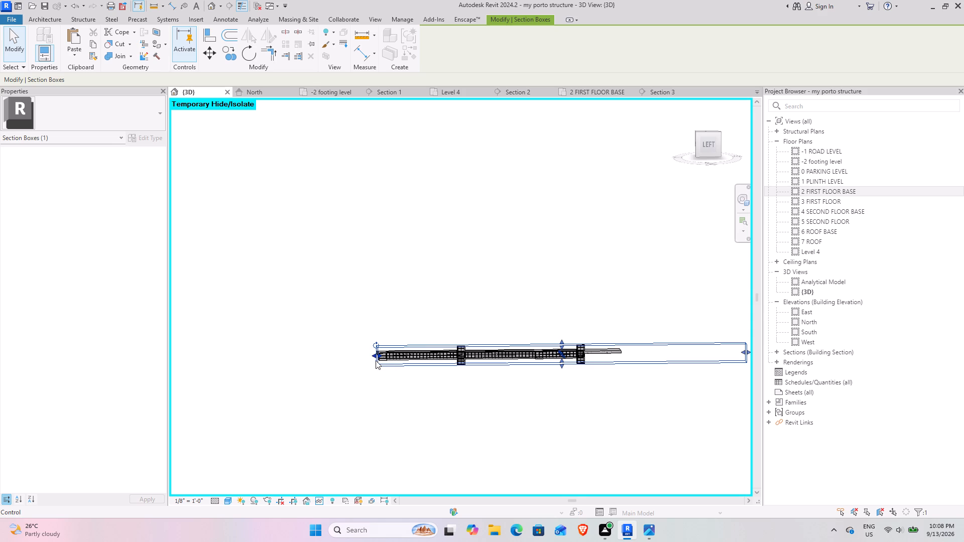
drag(373, 357, 200, 357)
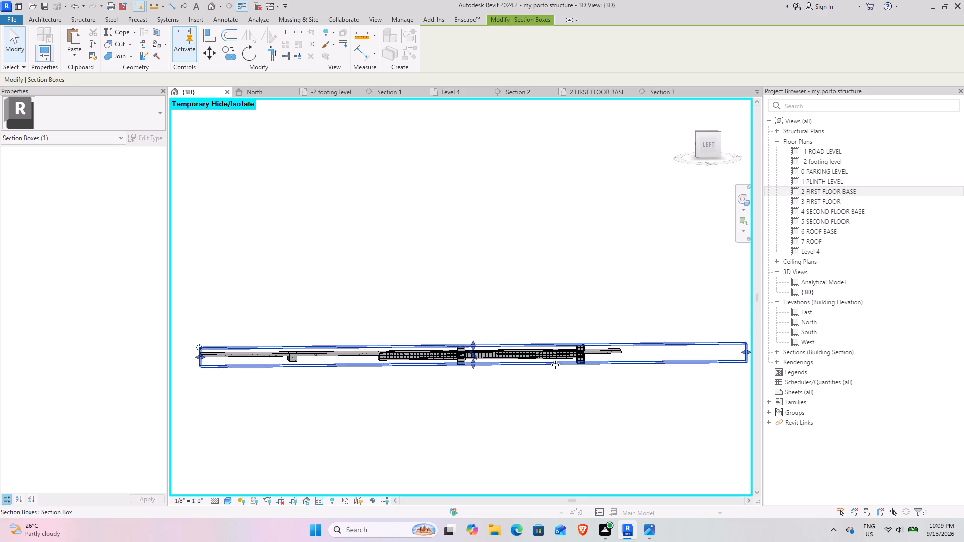
Examine the longitudinal bars and stirrups along the isolated girder, around its crossing beam and toward its column.
scroll(563, 348, up, 8)
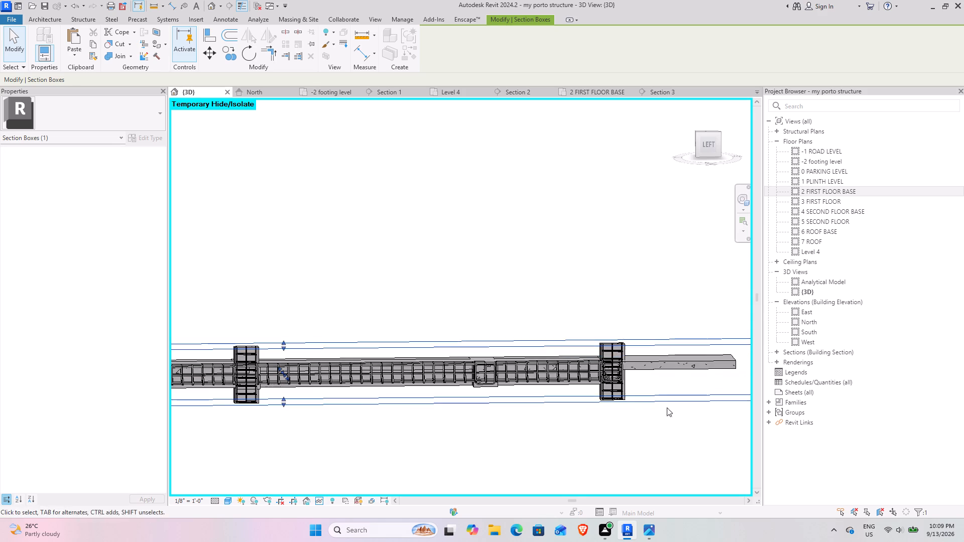
scroll(528, 394, up, 4)
scroll(450, 392, up, 3)
shift+middle_drag(596, 348, 600, 354)
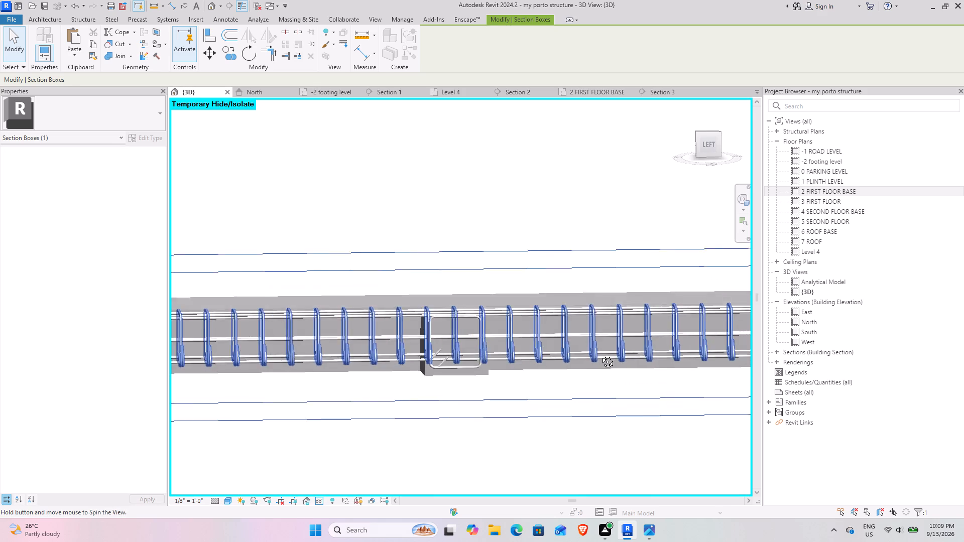
shift+middle_drag(600, 354, 597, 413)
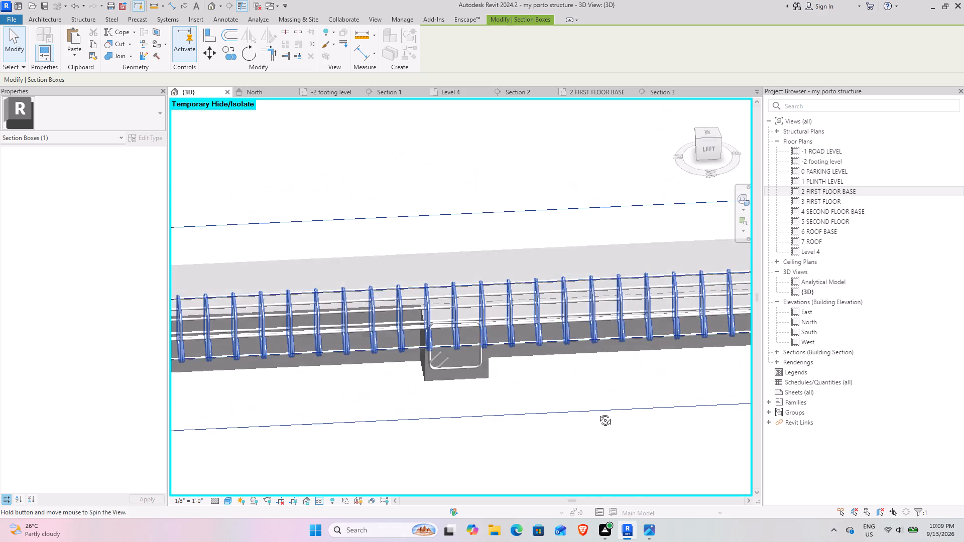
shift+middle_drag(597, 413, 595, 402)
scroll(543, 330, up, 10)
shift+middle_drag(614, 340, 619, 355)
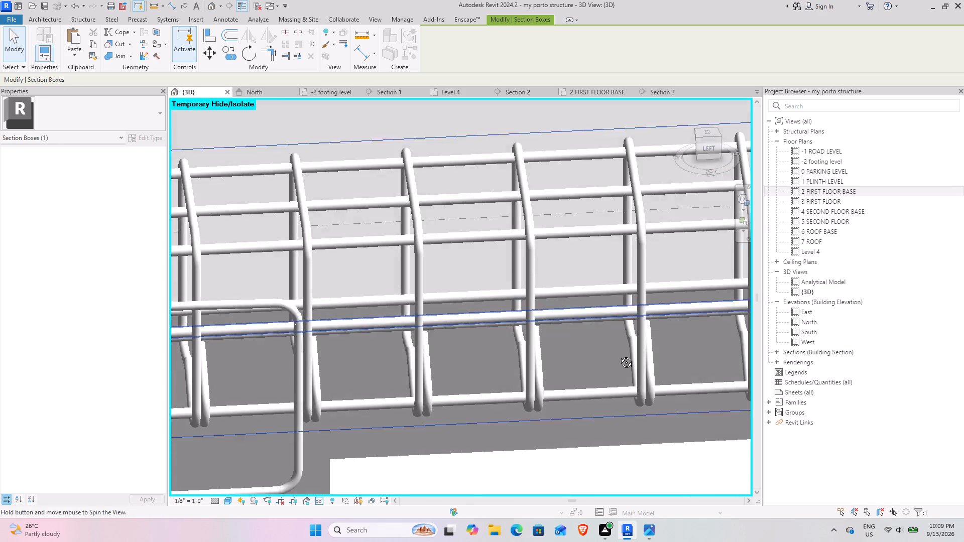
shift+middle_drag(619, 355, 623, 379)
scroll(623, 378, down, 10)
shift+middle_drag(623, 378, 627, 403)
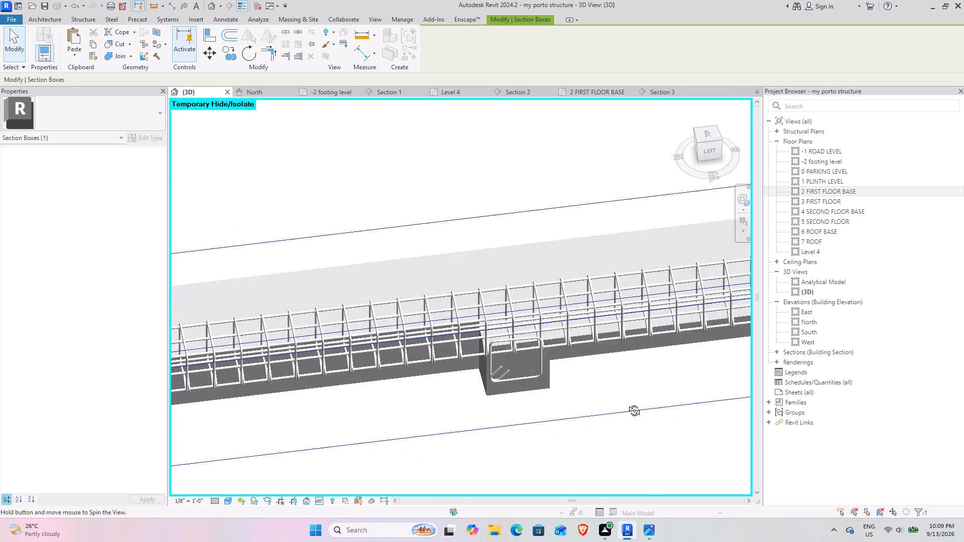
shift+middle_drag(627, 403, 622, 360)
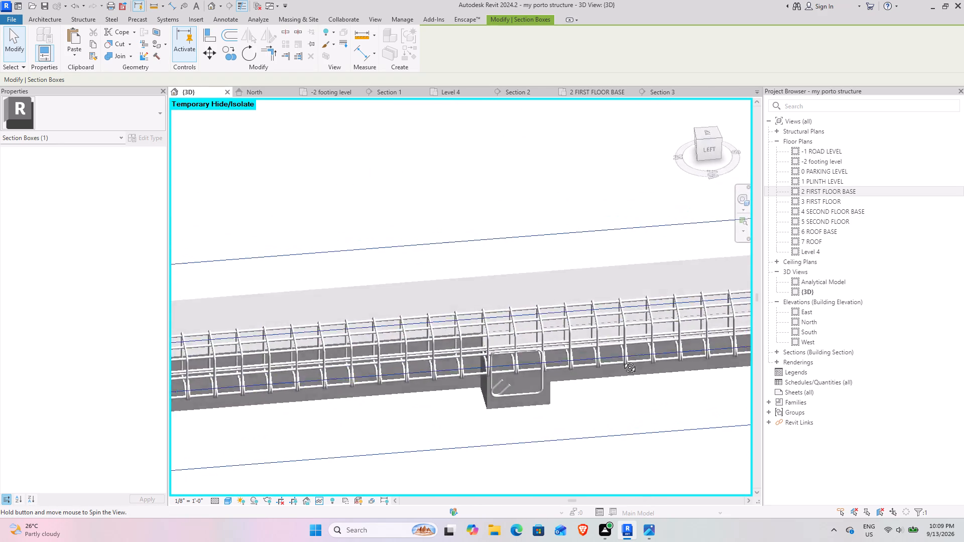
shift+middle_drag(622, 360, 531, 283)
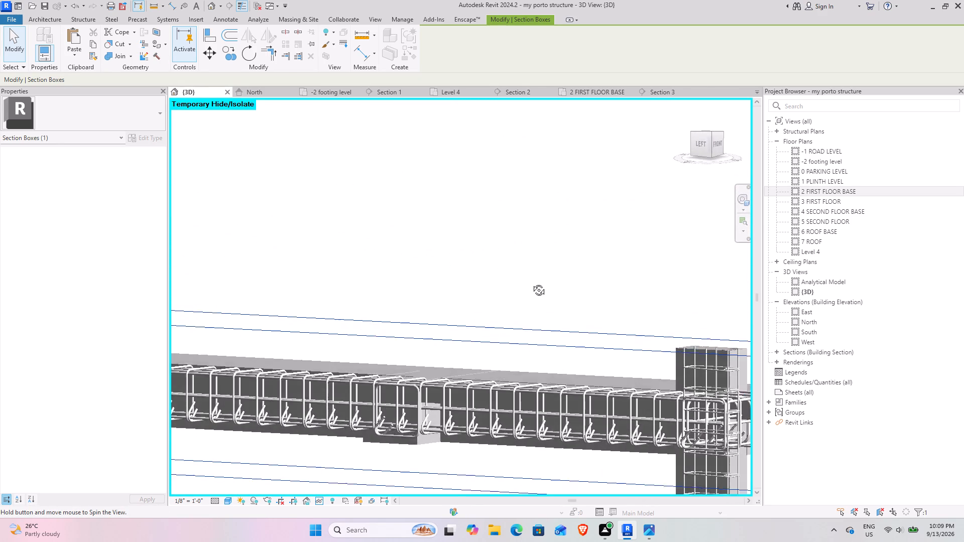
shift+middle_drag(531, 283, 536, 298)
scroll(555, 457, up, 9)
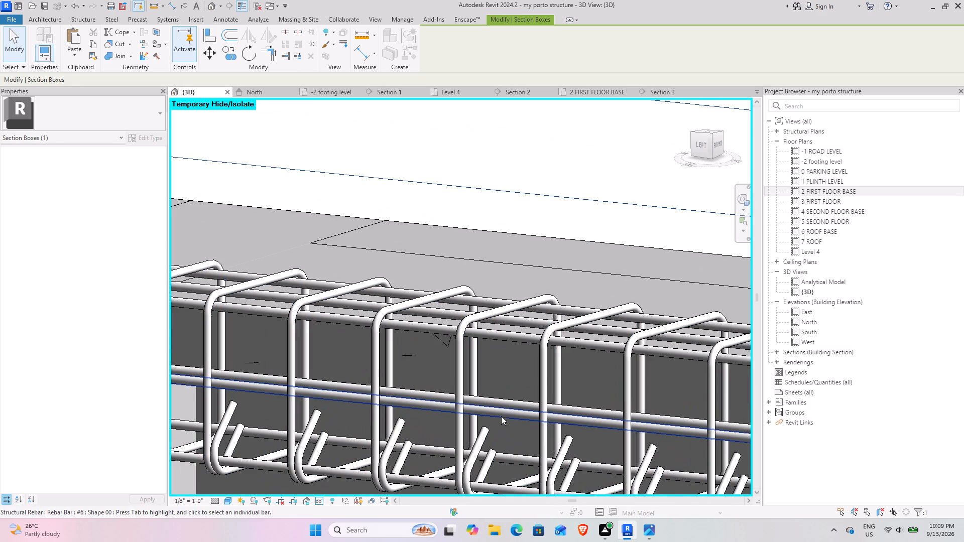
Inspect the girder's individual #6 longitudinal bars near the crossing beam, checking their shapes, hooks and positions inside the stirrups.
click(511, 400)
scroll(511, 400, down, 4)
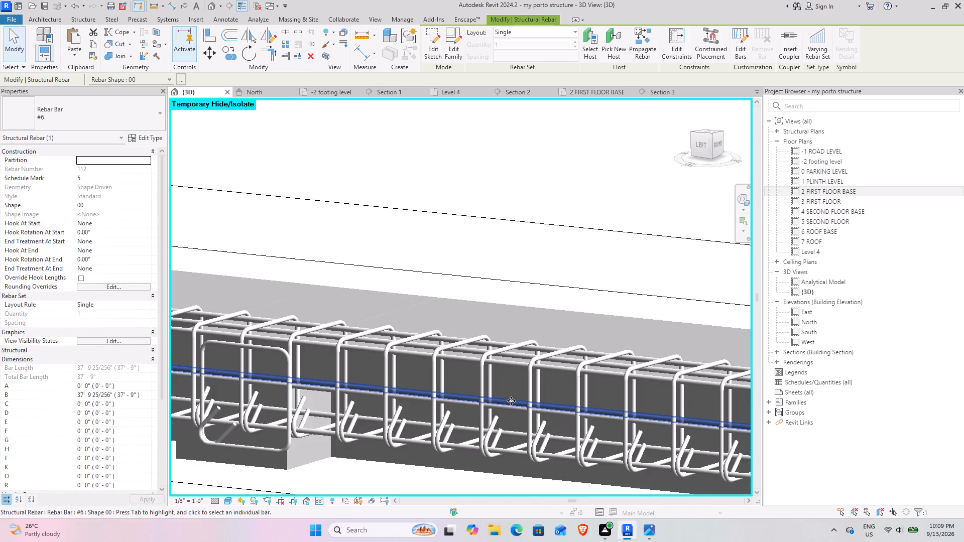
shift+middle_drag(511, 400, 520, 439)
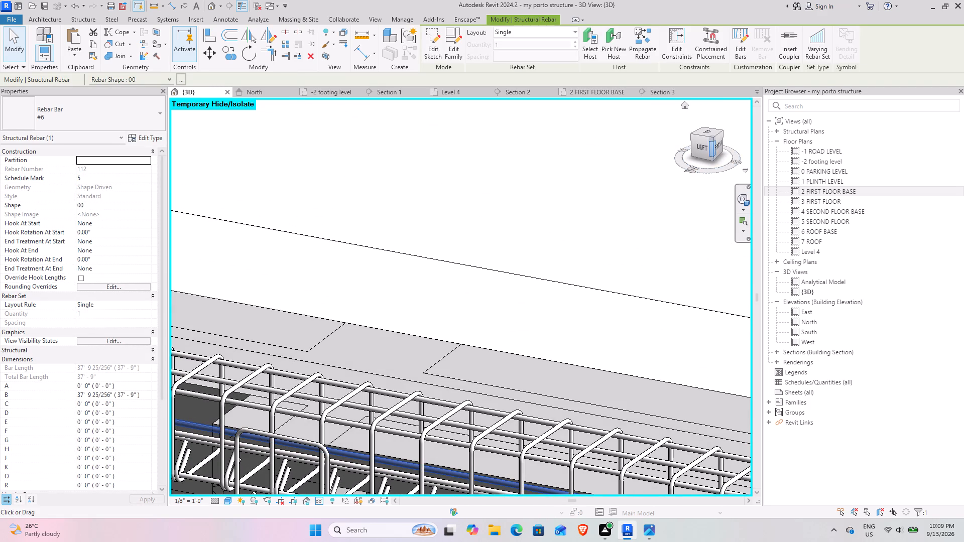
click(705, 137)
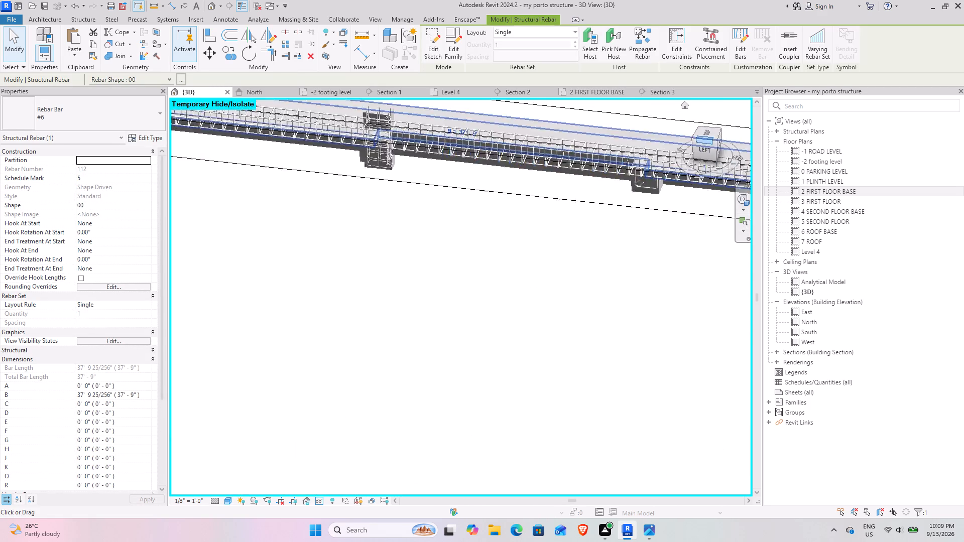
scroll(611, 291, up, 8)
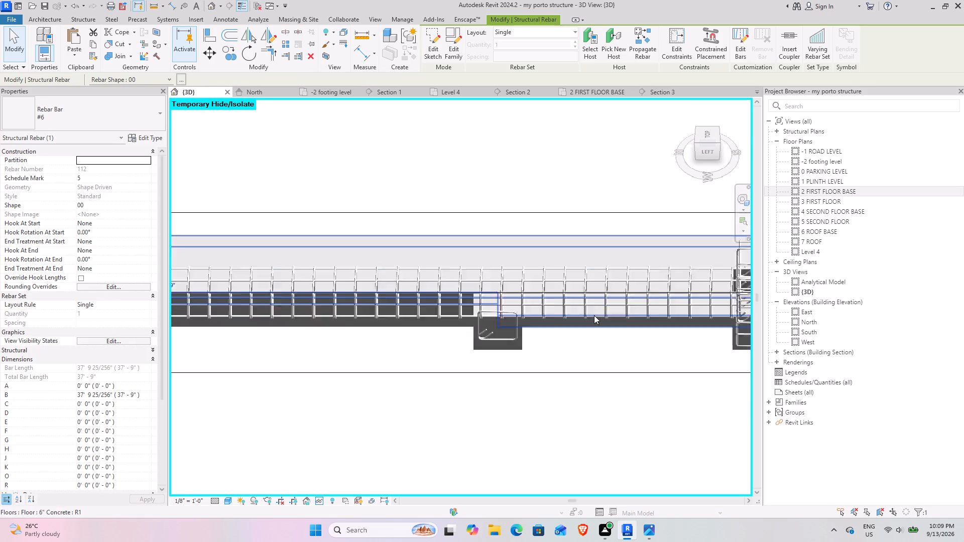
scroll(594, 315, up, 6)
click(601, 415)
scroll(595, 409, down, 4)
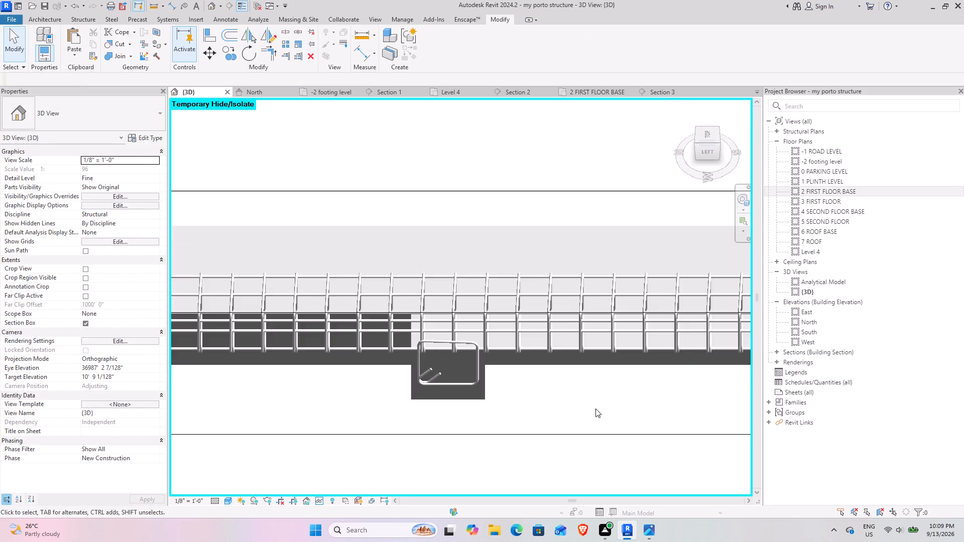
scroll(504, 294, up, 4)
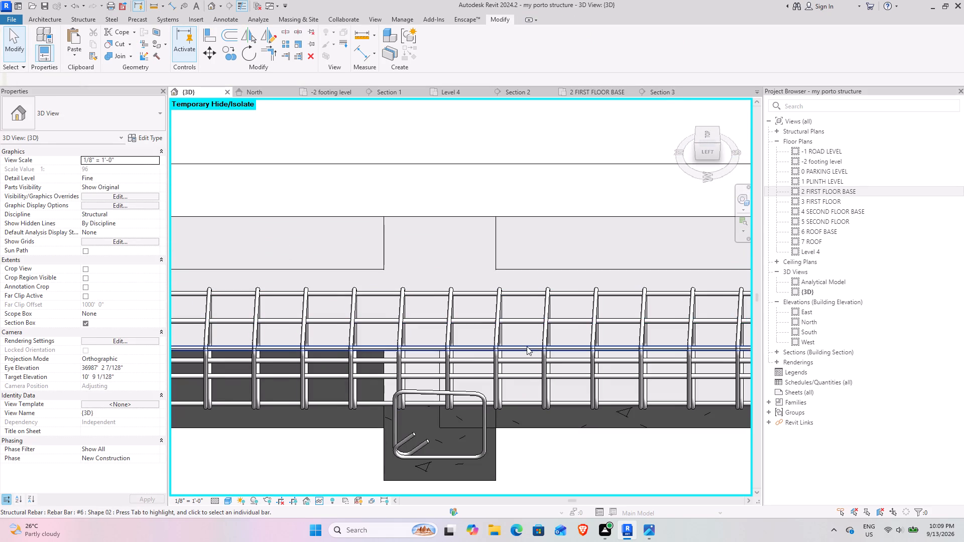
click(515, 378)
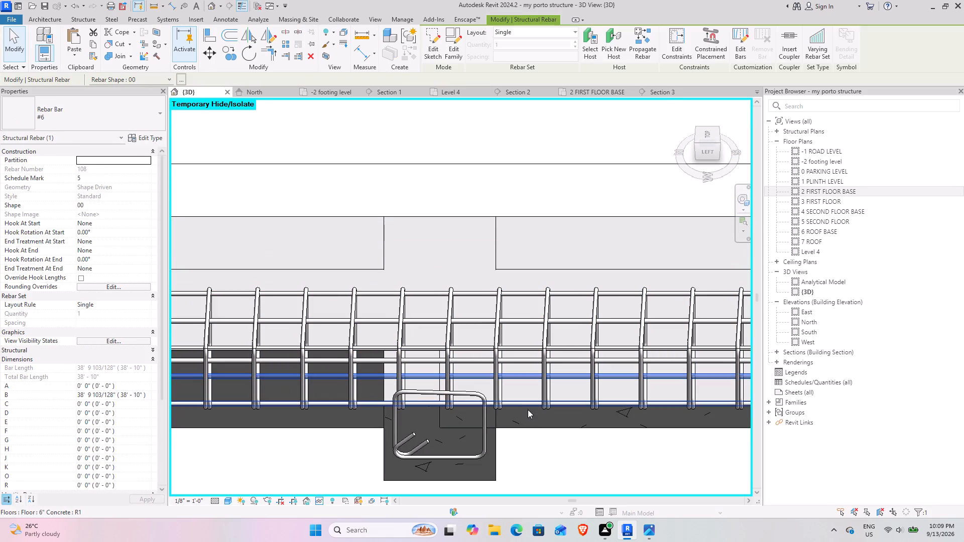
click(516, 401)
click(562, 443)
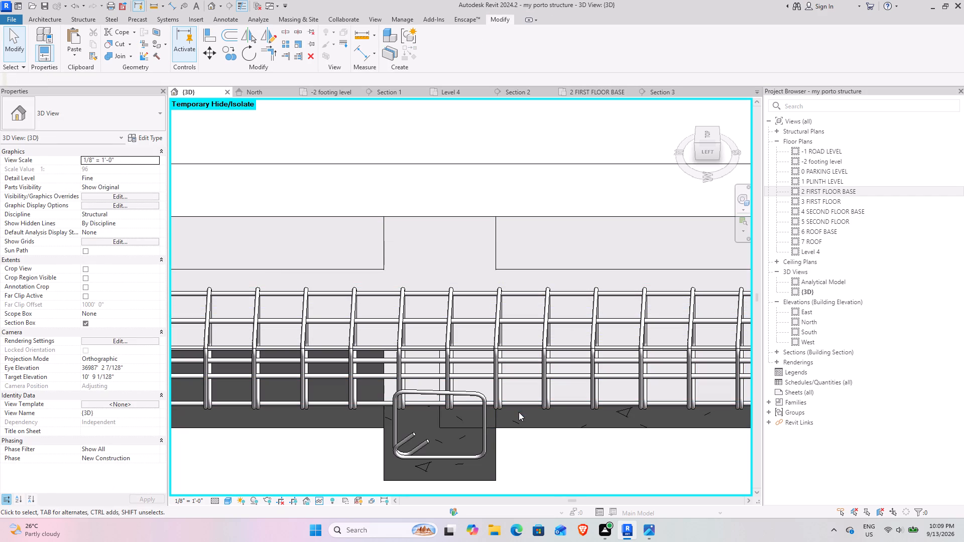
click(519, 407)
click(553, 459)
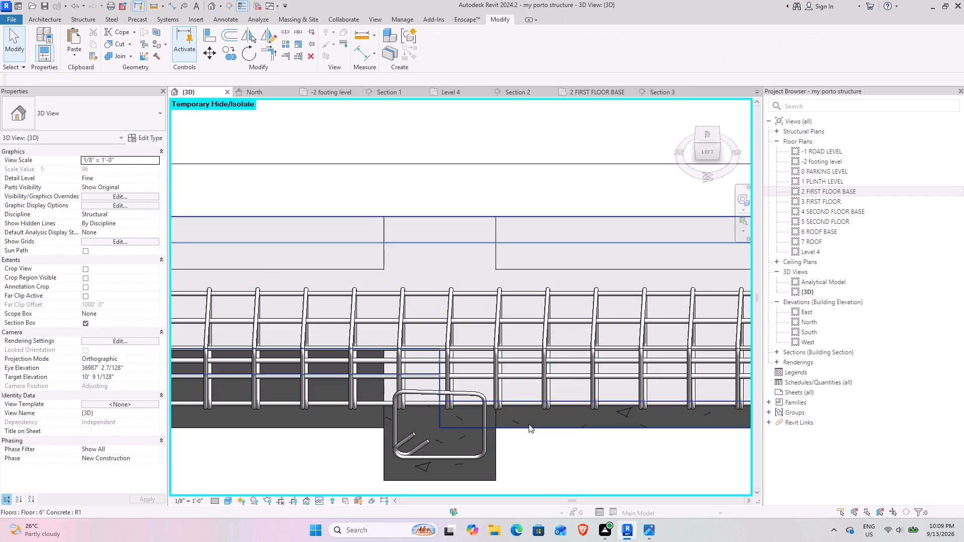
click(519, 408)
shift+middle_drag(519, 419, 516, 388)
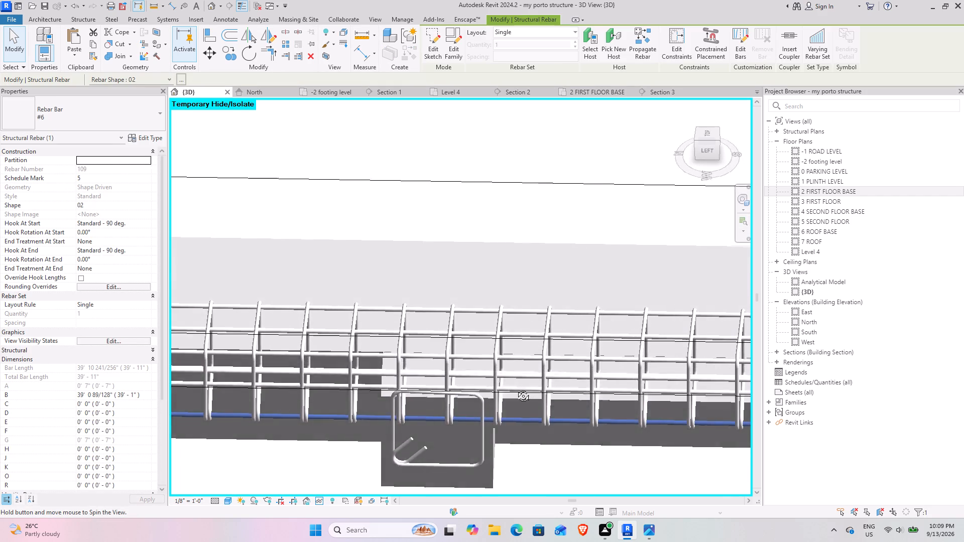
shift+middle_drag(516, 388, 519, 262)
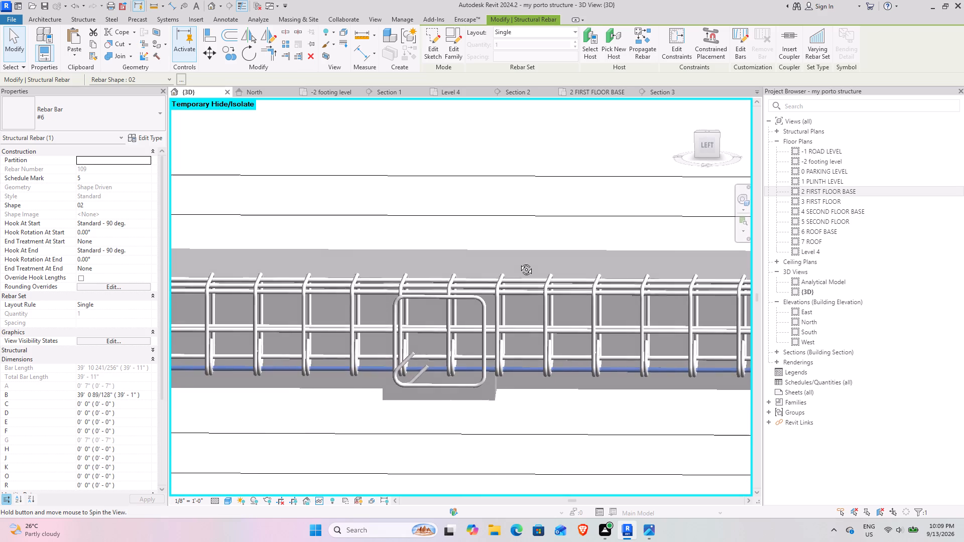
shift+middle_drag(519, 262, 482, 265)
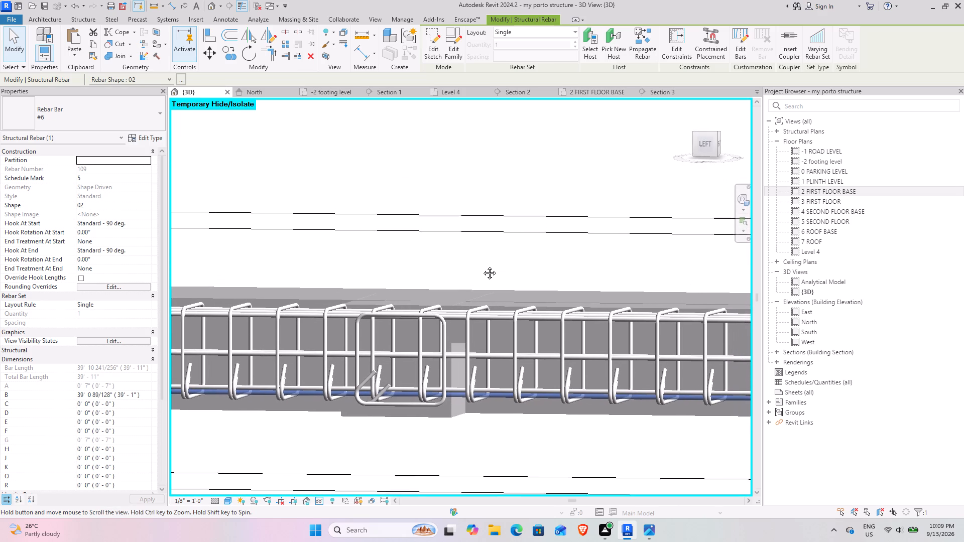
shift+middle_drag(482, 265, 483, 281)
click(273, 125)
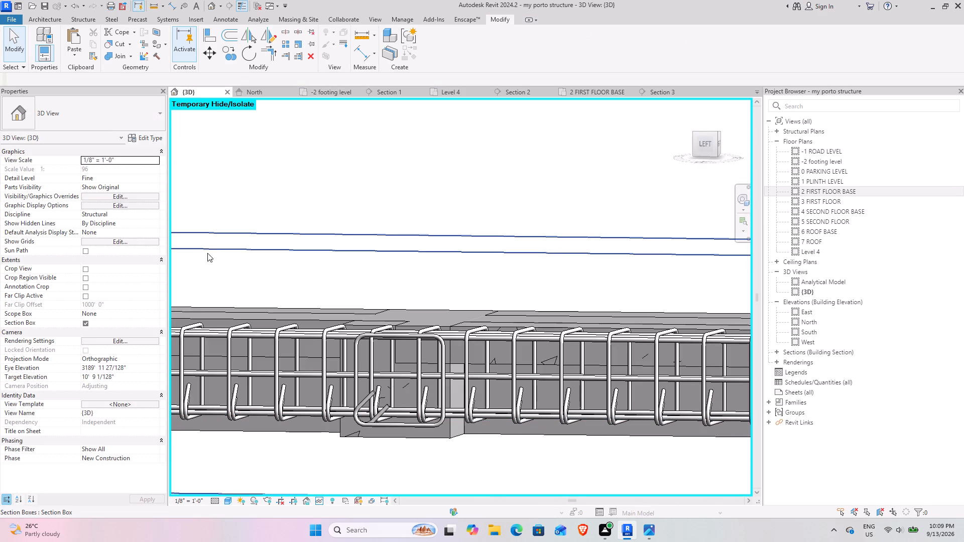
Turn off the section box around the girder to bring back the whole structure.
click(84, 326)
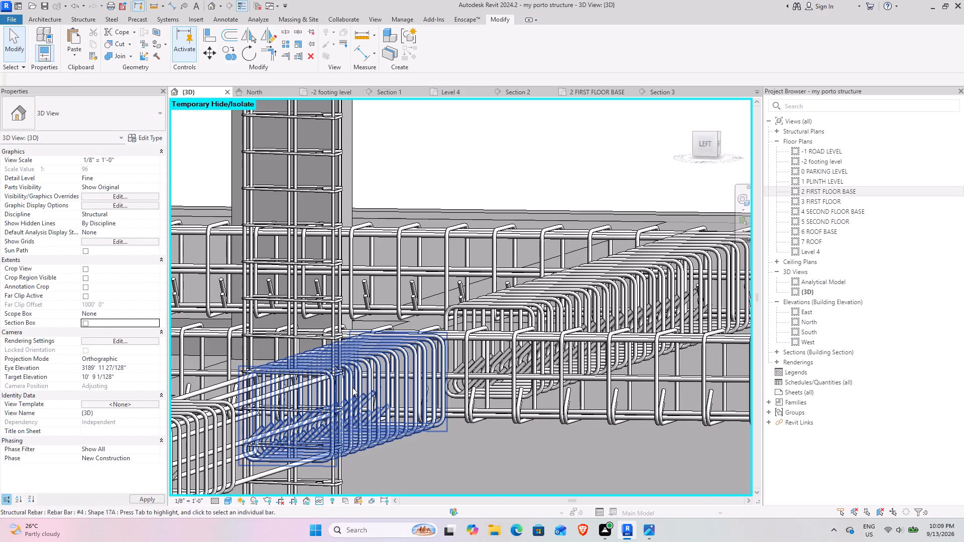
scroll(407, 399, down, 4)
middle_drag(417, 416, 400, 364)
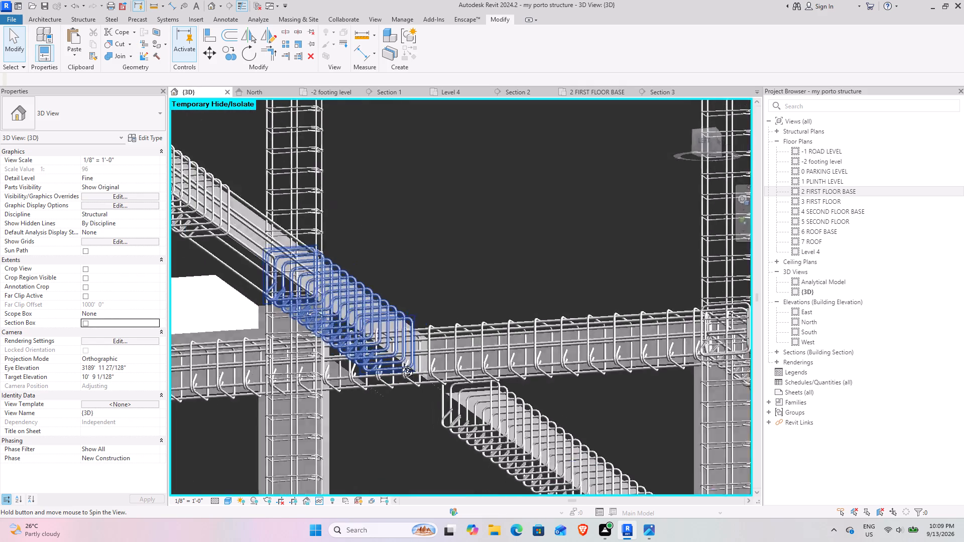
Isolate the 18.18 first floor girder crossing the previous one in a section box and stretch the box past both girder ends.
middle_drag(400, 364, 396, 365)
middle_drag(398, 371, 472, 325)
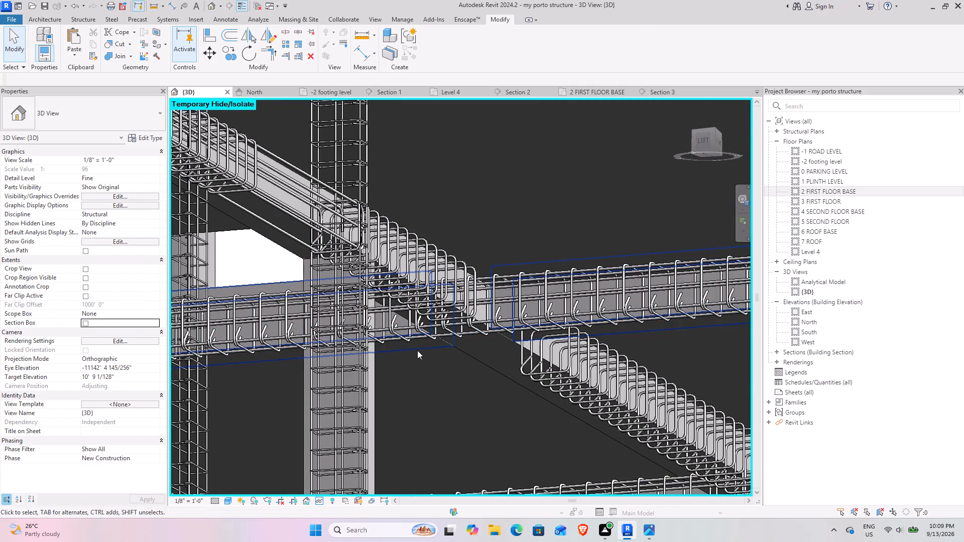
click(417, 350)
click(327, 58)
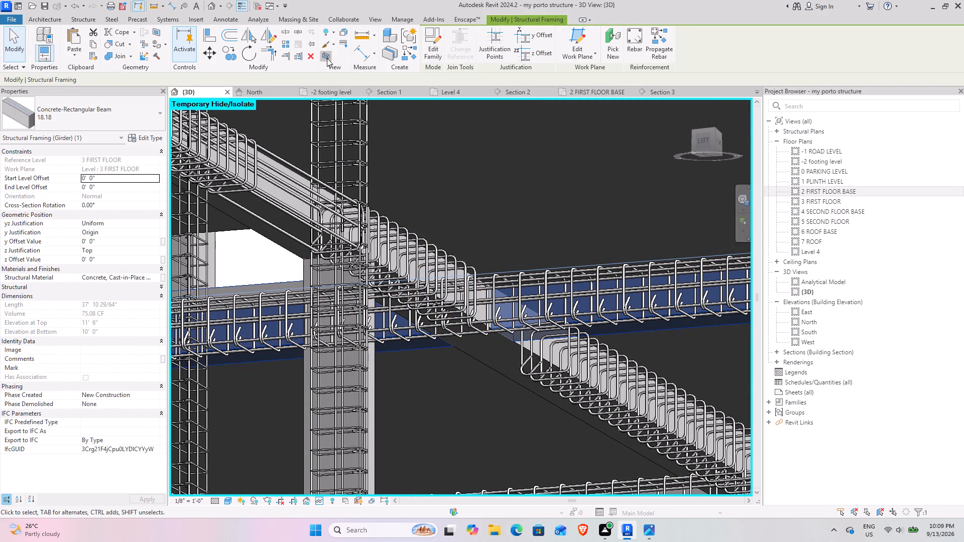
click(560, 330)
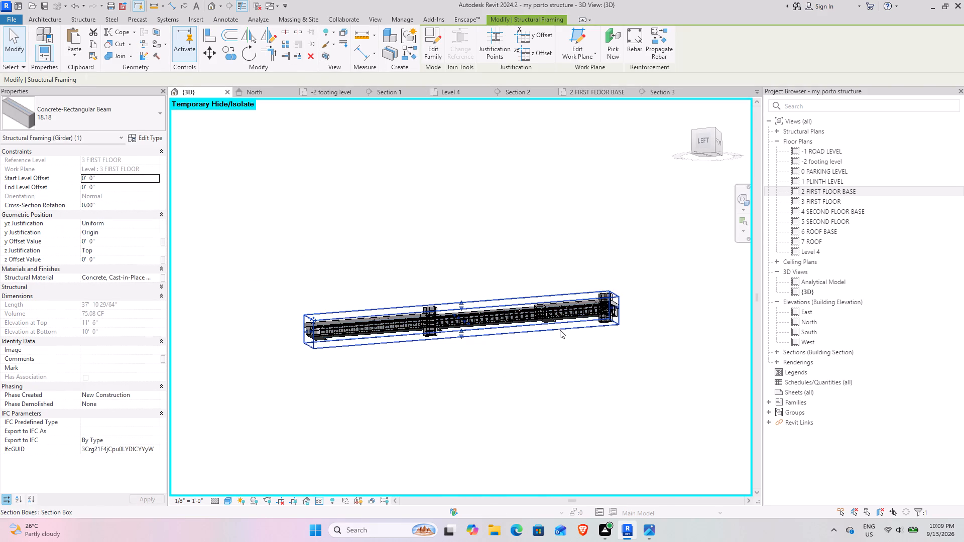
drag(616, 307, 711, 315)
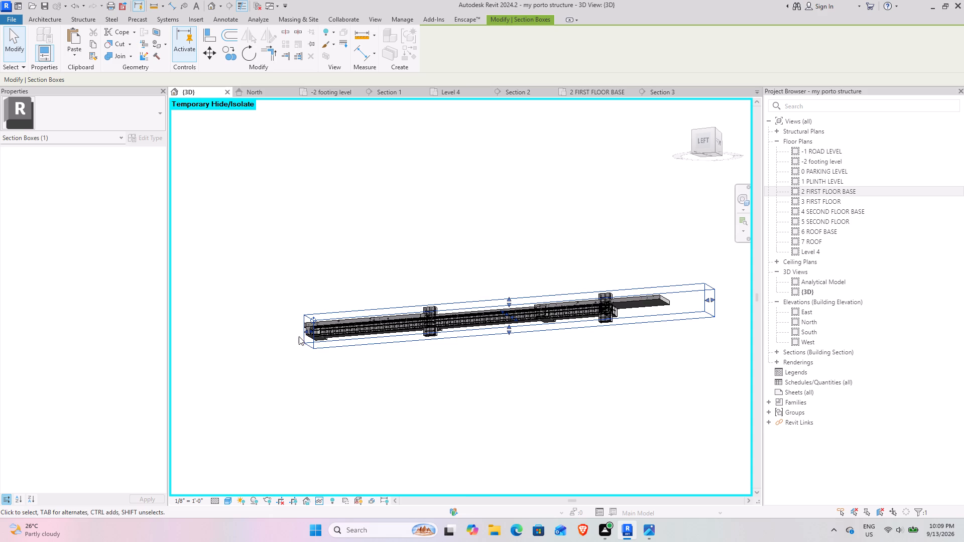
drag(307, 330, 239, 331)
Examine the isolated girder's longitudinal bars and stirrups from its column end past the crossing beam and middle column to the far end.
middle_drag(493, 390, 519, 431)
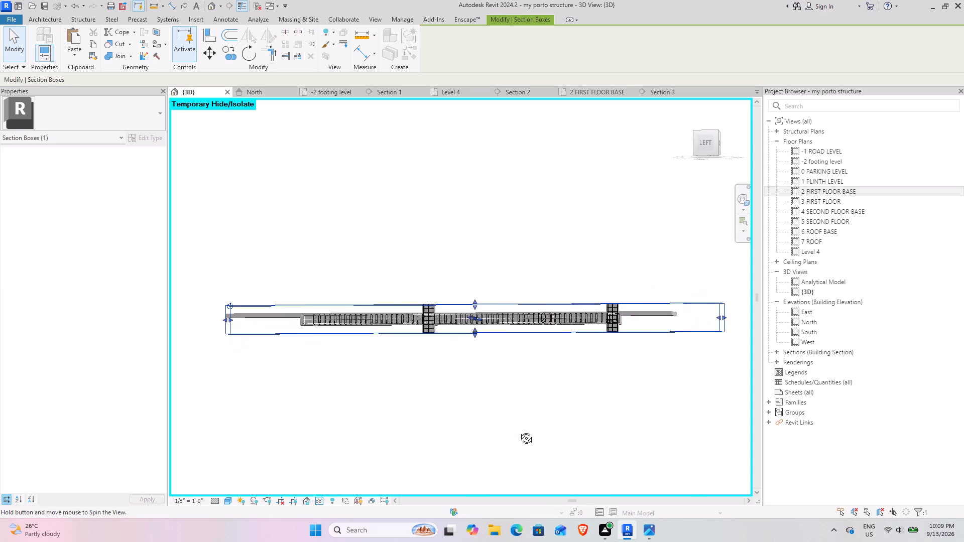
middle_drag(519, 431, 509, 457)
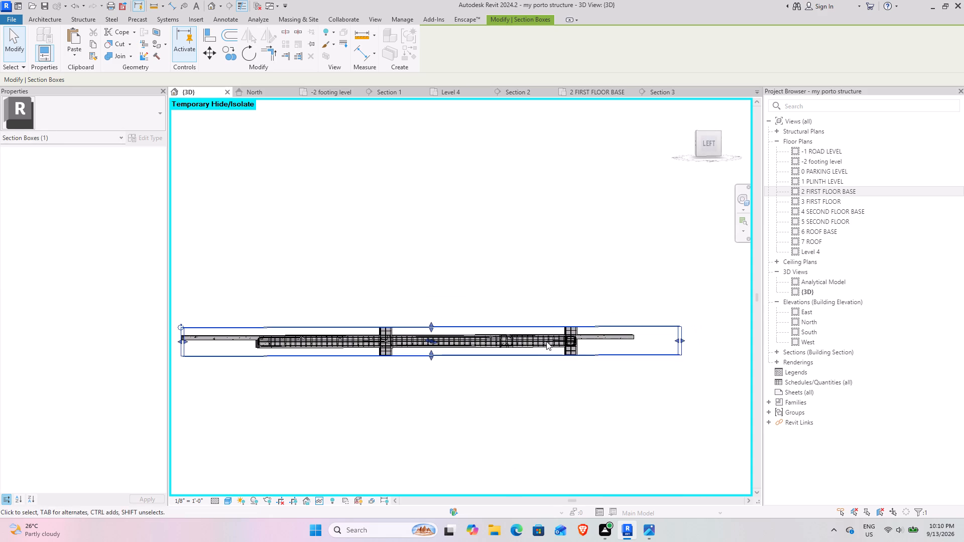
scroll(546, 341, up, 9)
shift+middle_drag(477, 365, 487, 469)
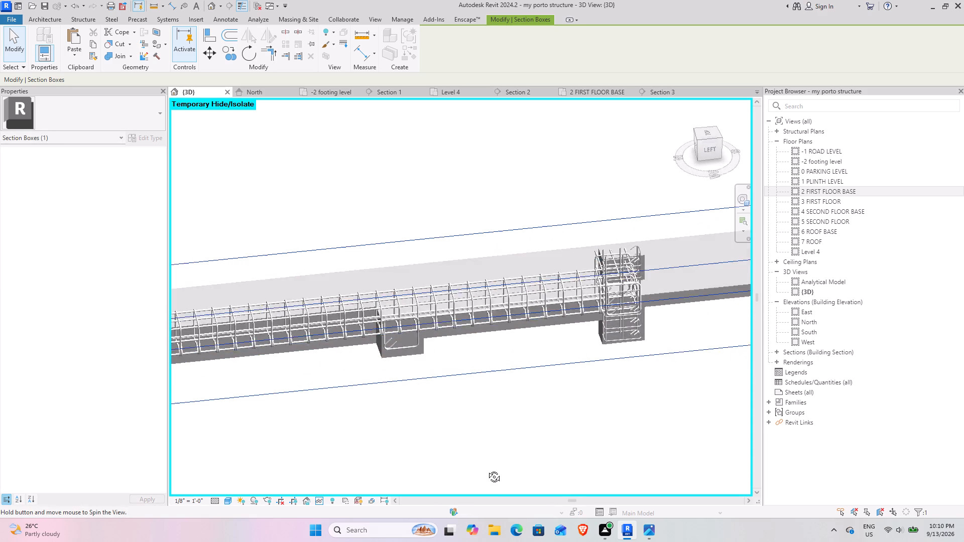
shift+middle_drag(487, 469, 486, 479)
scroll(488, 278, up, 10)
shift+middle_drag(460, 326, 458, 315)
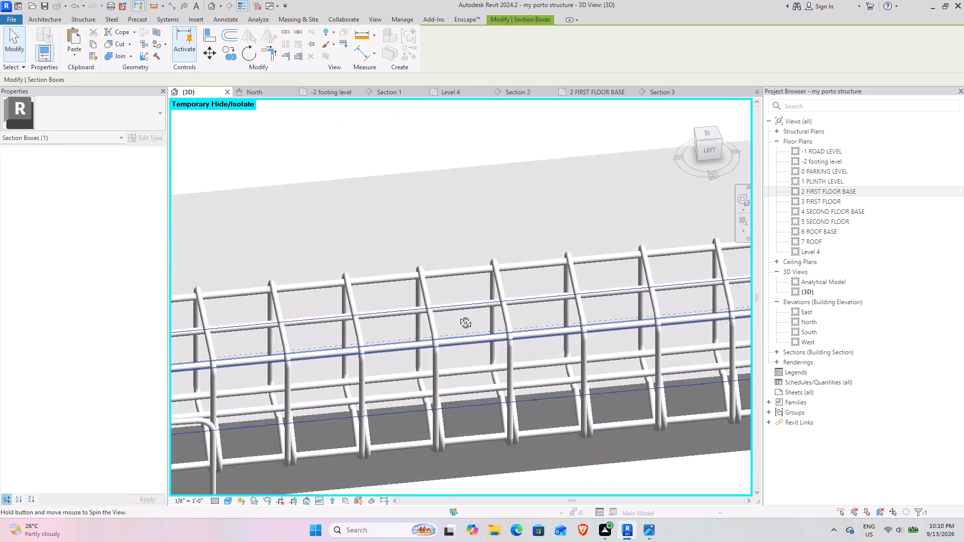
shift+middle_drag(458, 315, 464, 283)
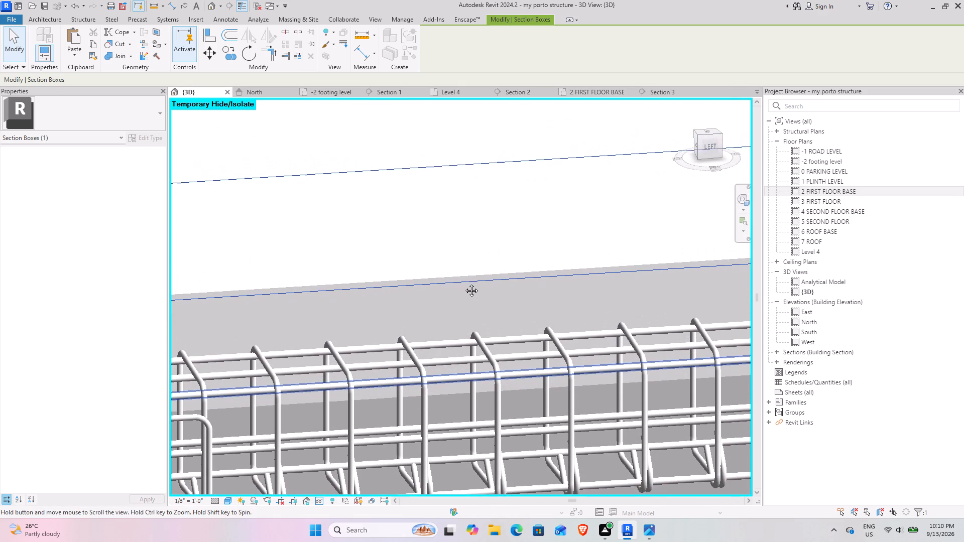
shift+middle_drag(464, 283, 454, 286)
scroll(451, 287, down, 9)
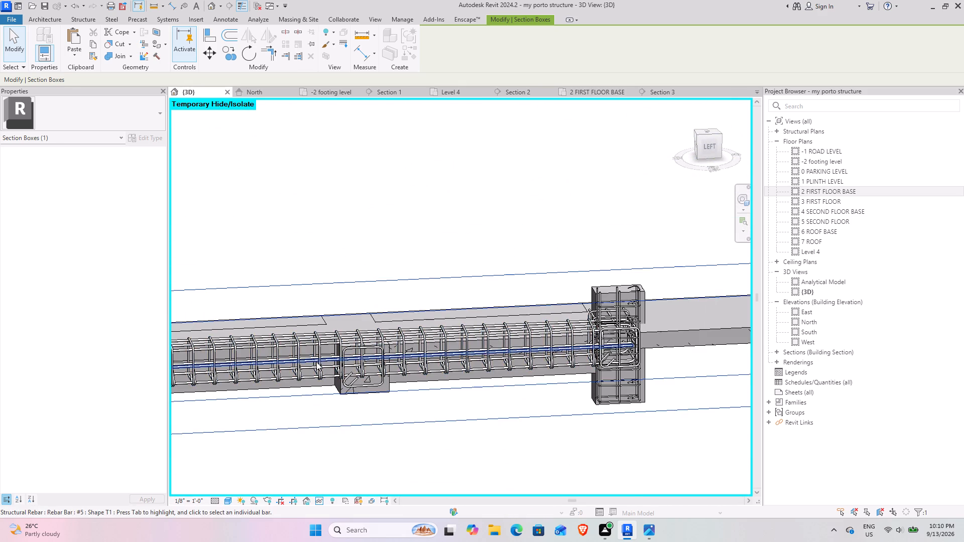
middle_drag(279, 327, 689, 241)
middle_drag(370, 298, 638, 252)
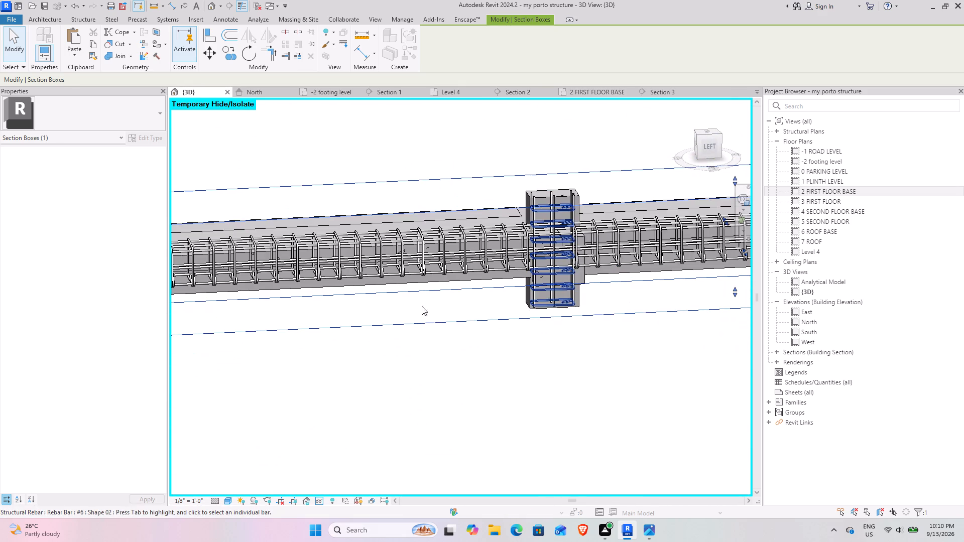
middle_drag(410, 306, 593, 330)
middle_drag(593, 330, 499, 356)
middle_drag(458, 353, 661, 297)
Extend the short straight #6 bar at the girder's hooked-bar end in line with its neighbouring bars, to a length of about 38' 10".
middle_drag(576, 326, 554, 312)
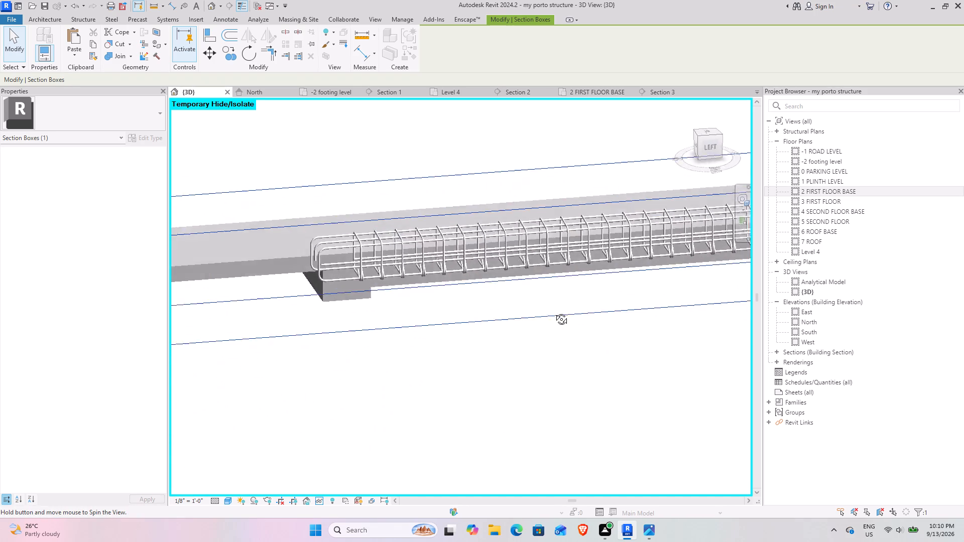
middle_drag(554, 312, 537, 328)
scroll(320, 235, up, 4)
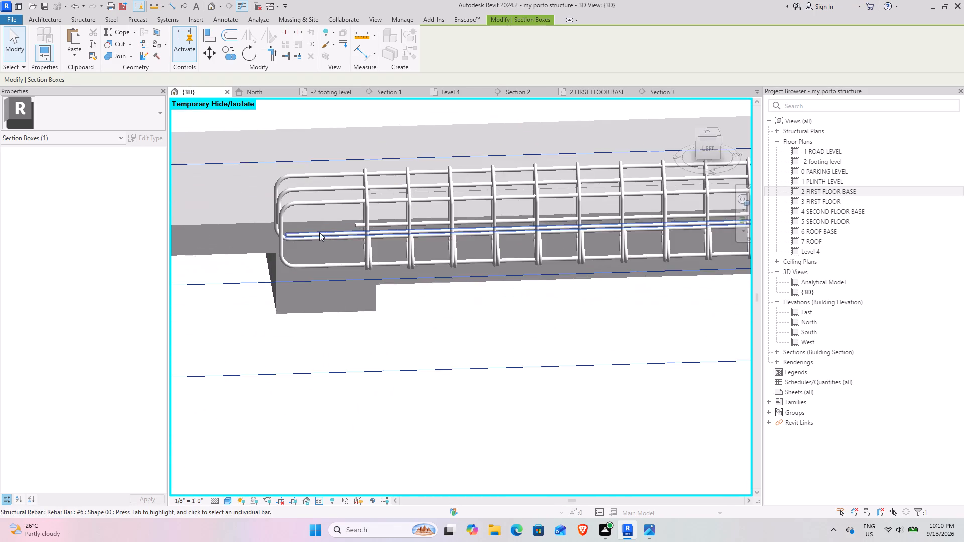
scroll(319, 232, up, 5)
click(374, 226)
drag(367, 225, 292, 239)
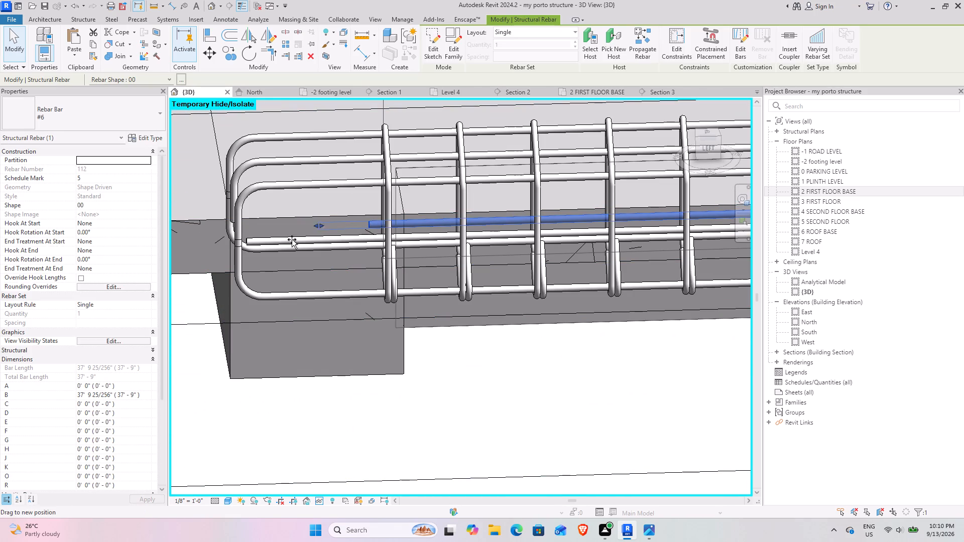
drag(292, 239, 245, 245)
middle_drag(445, 310, 462, 373)
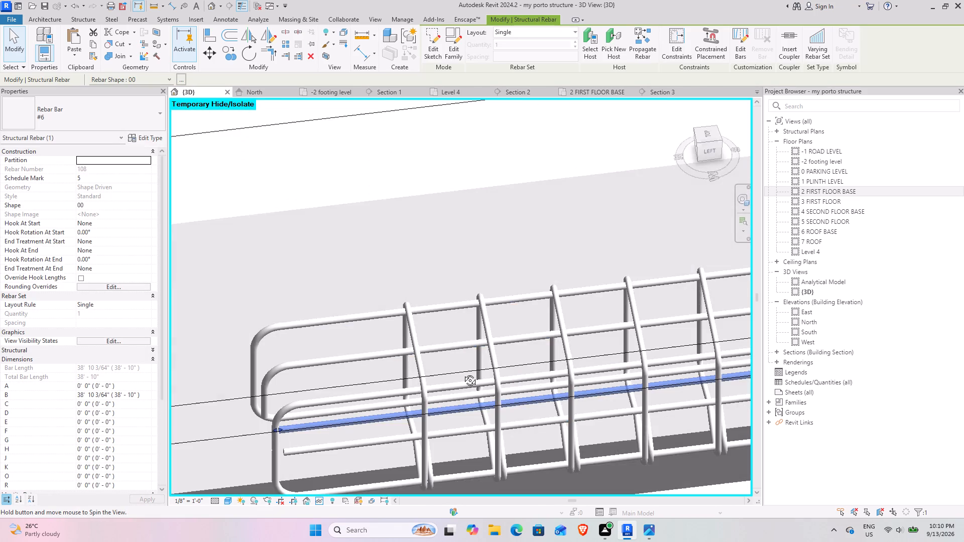
middle_drag(462, 373, 429, 316)
click(498, 309)
Examine the reinforcement along the same girder toward its opposite end, where the bars enter the column.
scroll(528, 309, down, 8)
middle_drag(634, 306, 573, 299)
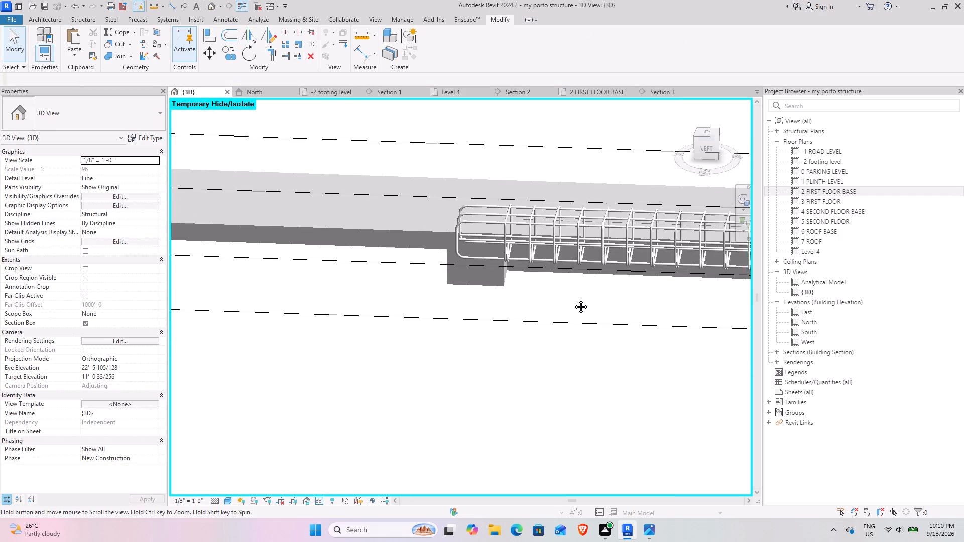
middle_drag(573, 299, 157, 316)
middle_drag(677, 360, 115, 360)
middle_drag(525, 339, 0, 339)
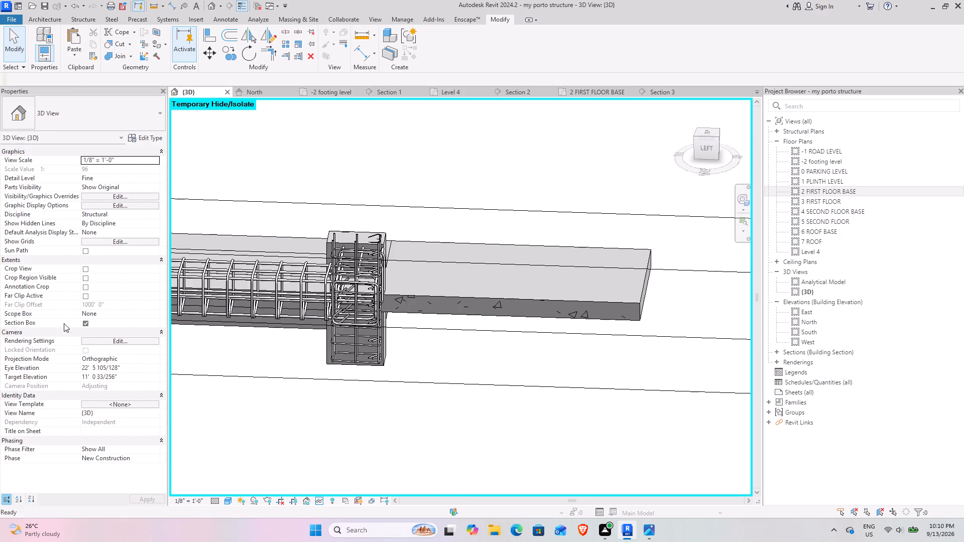
scroll(350, 297, up, 5)
scroll(435, 381, down, 5)
middle_drag(239, 370, 542, 194)
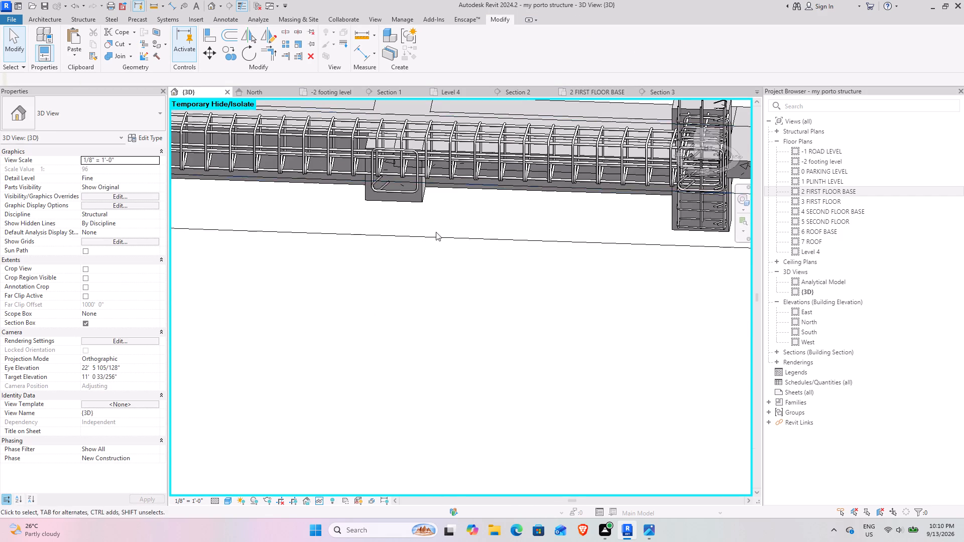
Turn off the section box around the girder to bring back the whole structure.
click(86, 323)
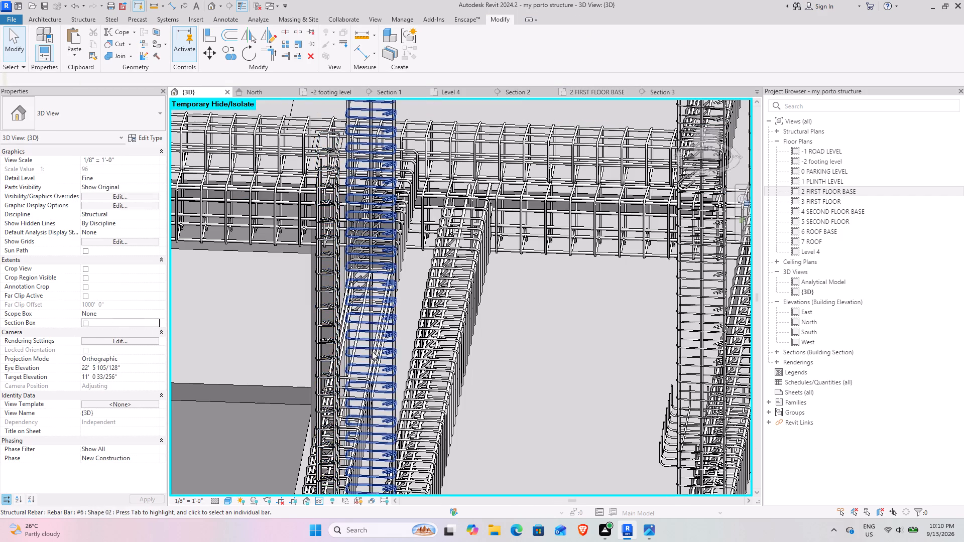
Isolate the 18.18 first floor girder with the unstirruped stretch between two columns in a section box.
middle_drag(375, 351, 340, 264)
scroll(355, 272, down, 5)
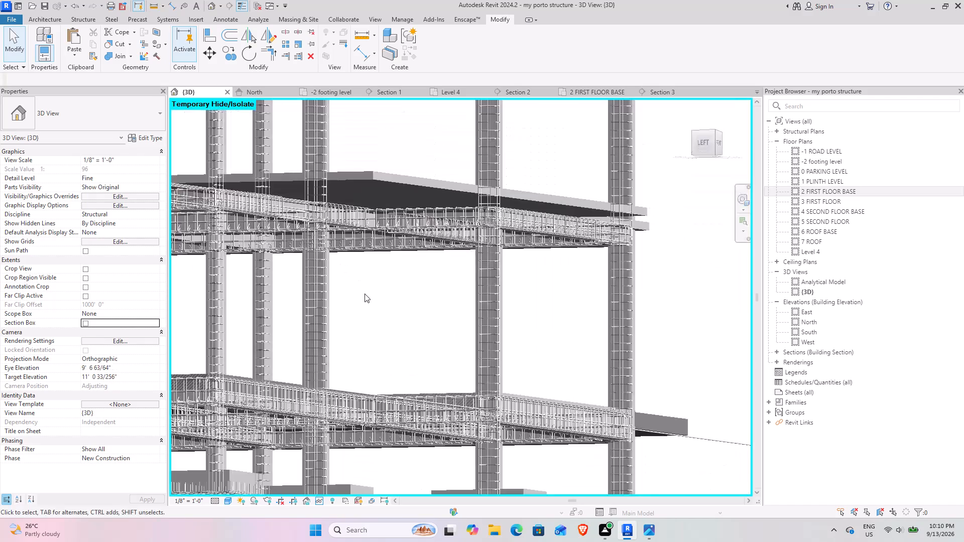
scroll(365, 294, down, 5)
shift+middle_drag(343, 286, 298, 286)
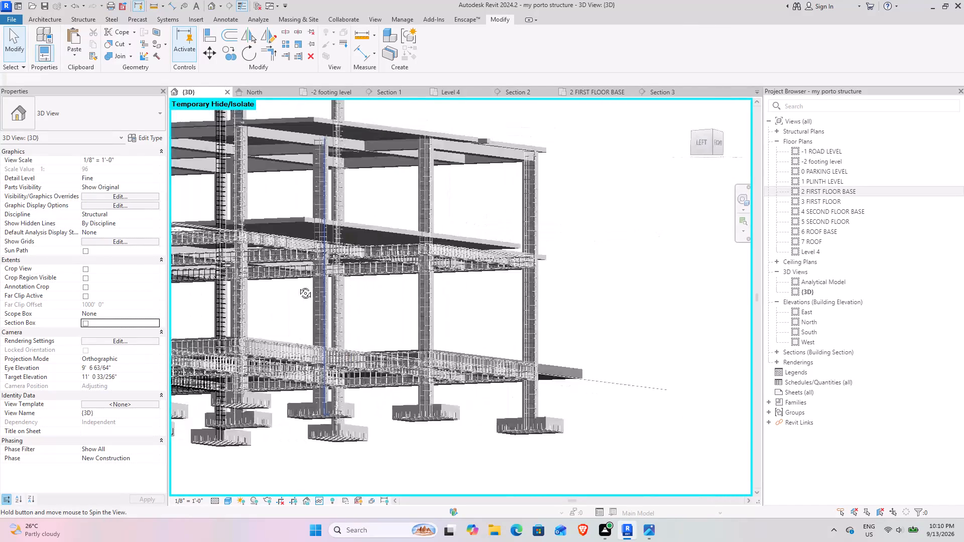
shift+middle_drag(298, 286, 302, 263)
middle_drag(302, 277, 334, 227)
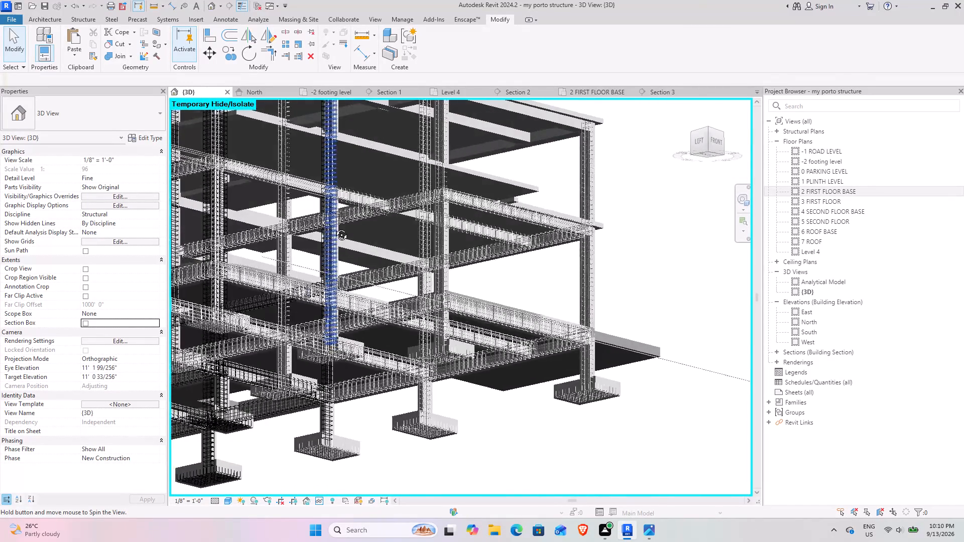
middle_drag(334, 227, 332, 234)
scroll(275, 185, up, 9)
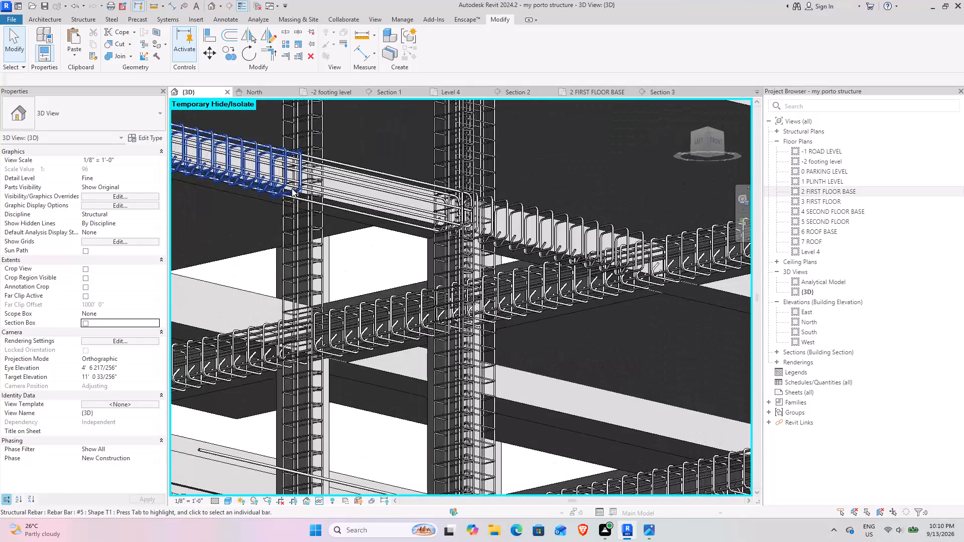
click(371, 228)
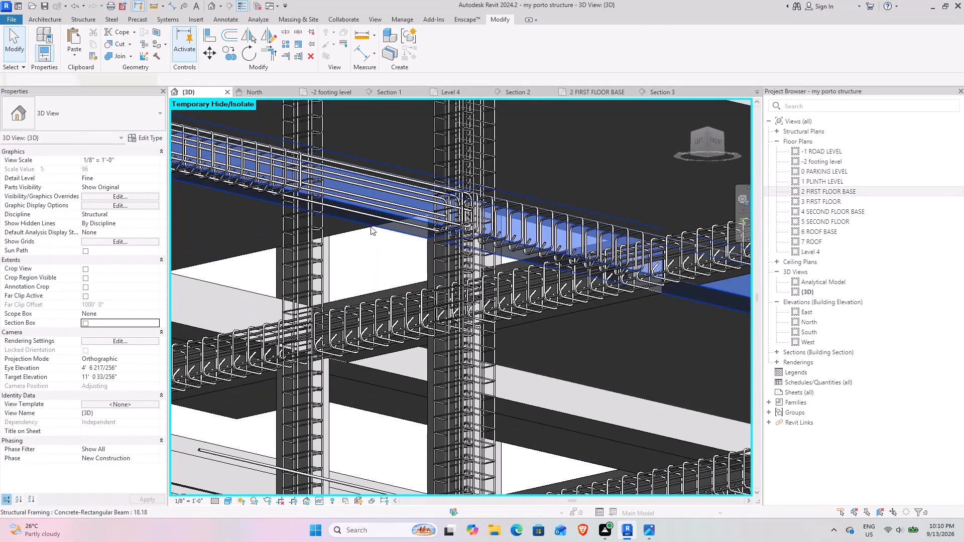
click(330, 56)
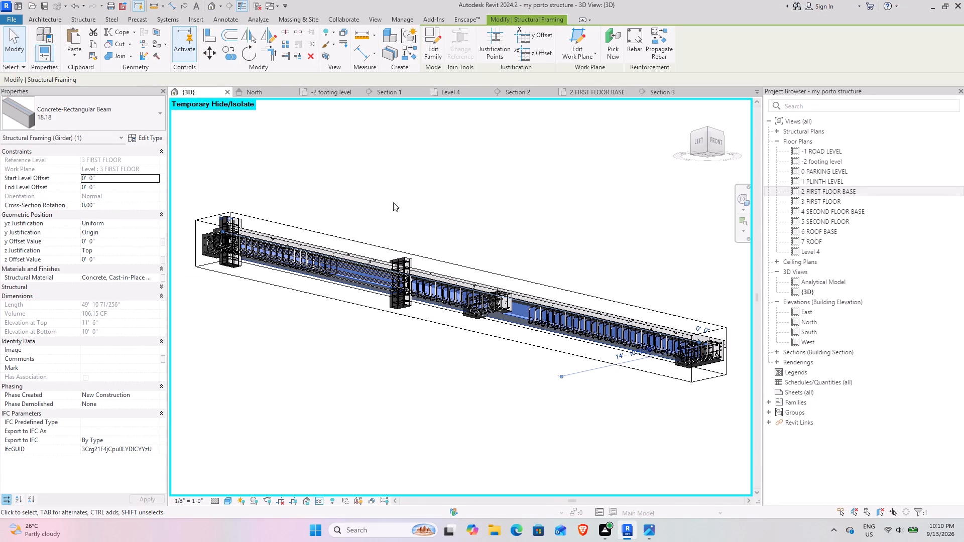
Stretch the section box beyond both ends of the isolated girder, covering the full length of its projecting longitudinal bars.
shift+middle_drag(400, 266, 317, 365)
scroll(310, 347, down, 6)
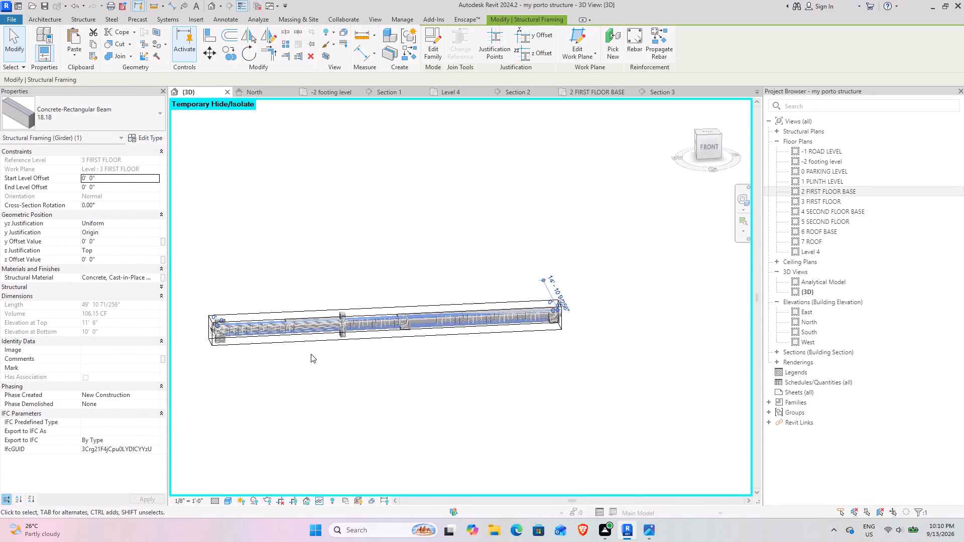
middle_drag(308, 353, 317, 344)
scroll(284, 330, up, 5)
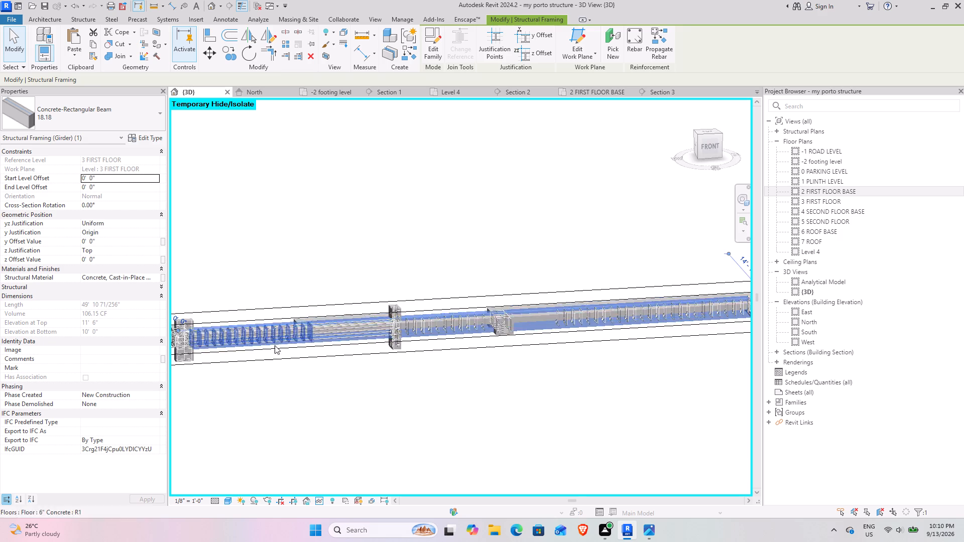
click(272, 363)
middle_drag(283, 359, 488, 323)
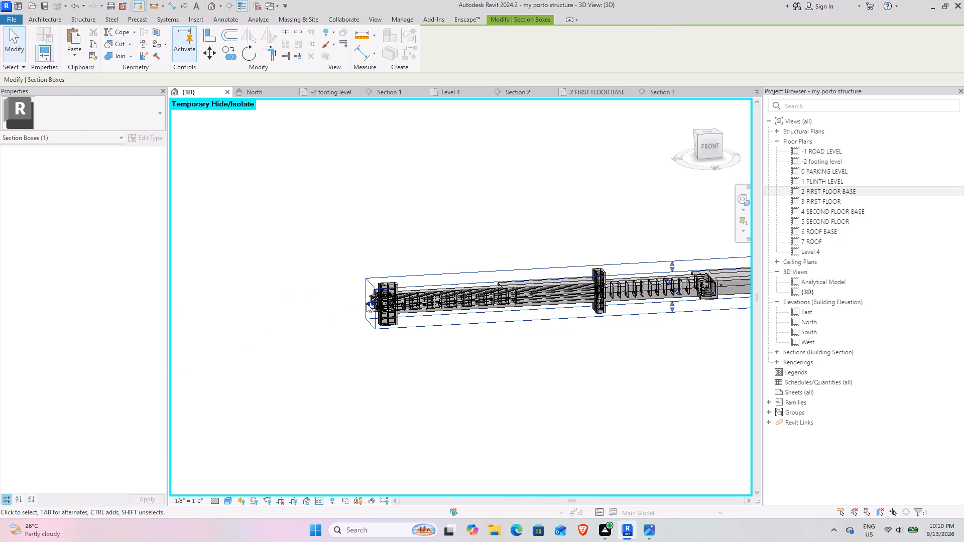
drag(367, 304, 247, 309)
drag(244, 310, 201, 310)
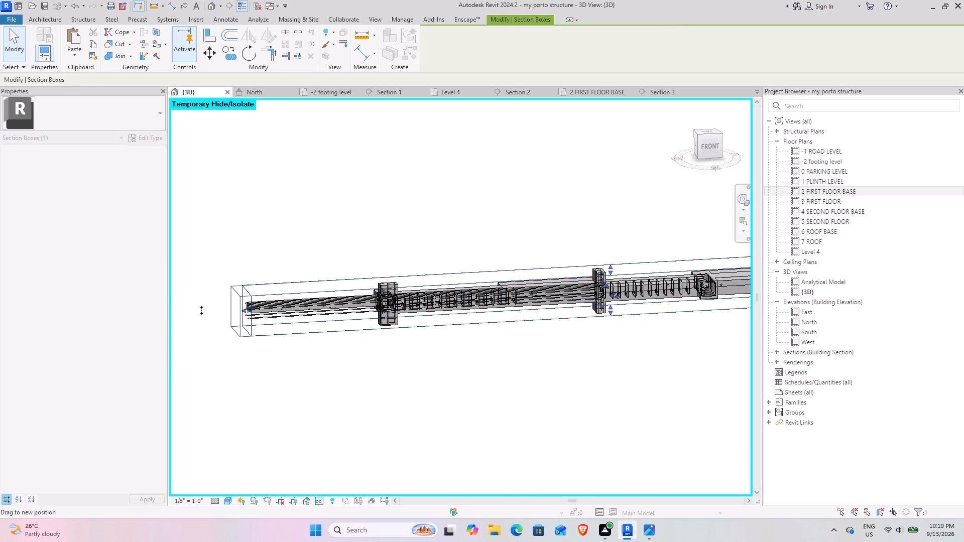
drag(201, 310, 155, 315)
click(167, 328)
click(185, 328)
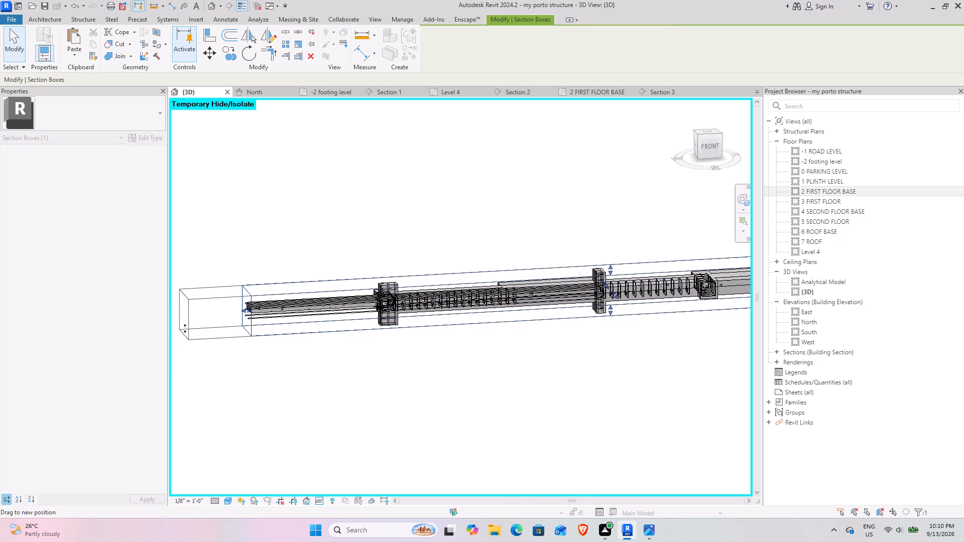
middle_drag(360, 357, 603, 322)
drag(429, 282, 427, 282)
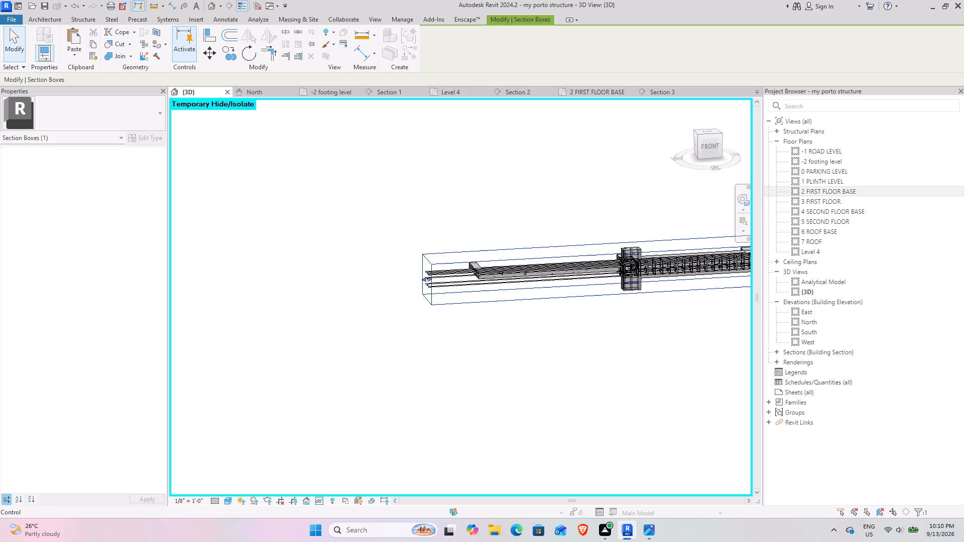
drag(427, 282, 362, 285)
middle_drag(609, 323, 47, 337)
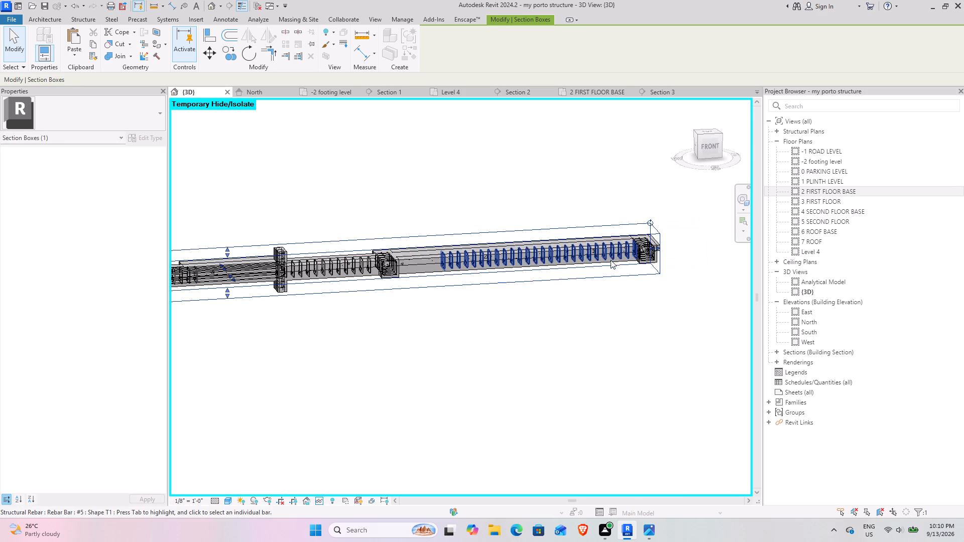
drag(654, 250, 681, 248)
click(615, 327)
Examine the stirrups and longitudinal bars along the isolated girder, from the column past the crossing beam.
scroll(356, 284, up, 2)
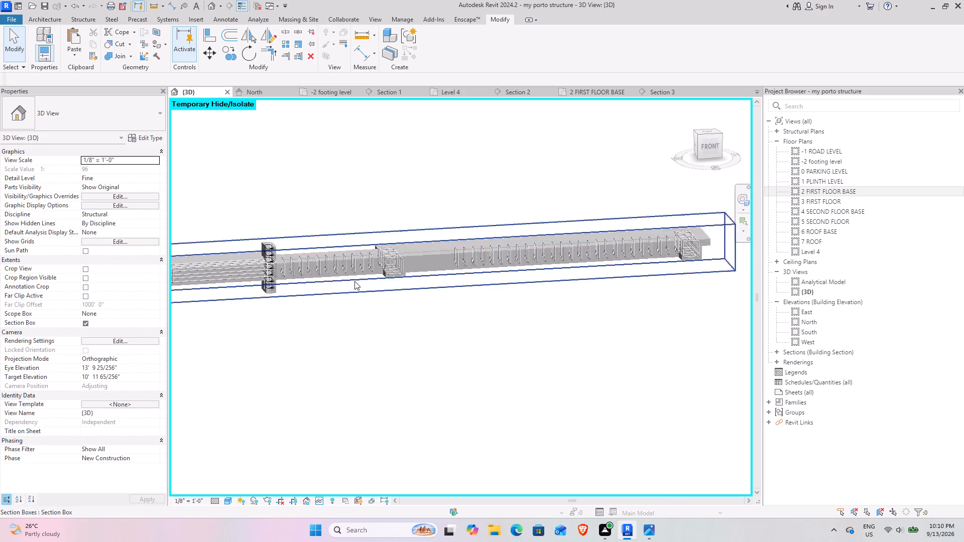
scroll(354, 281, up, 2)
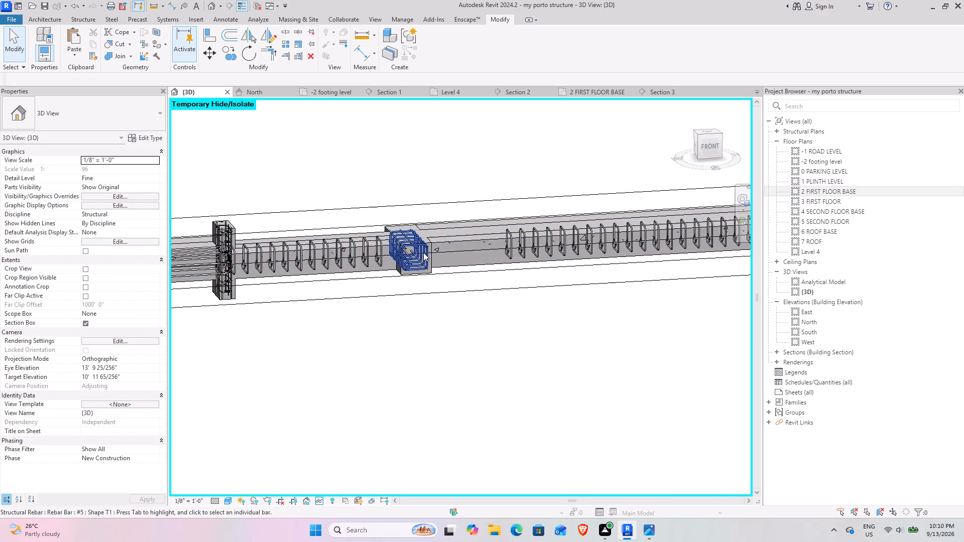
scroll(380, 247, up, 5)
scroll(442, 260, up, 4)
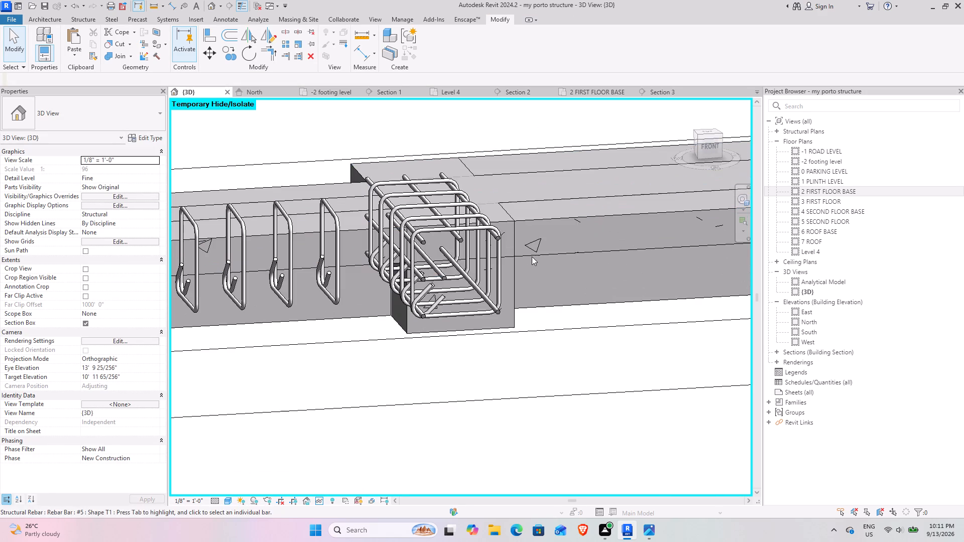
scroll(367, 244, down, 5)
middle_drag(306, 280, 439, 265)
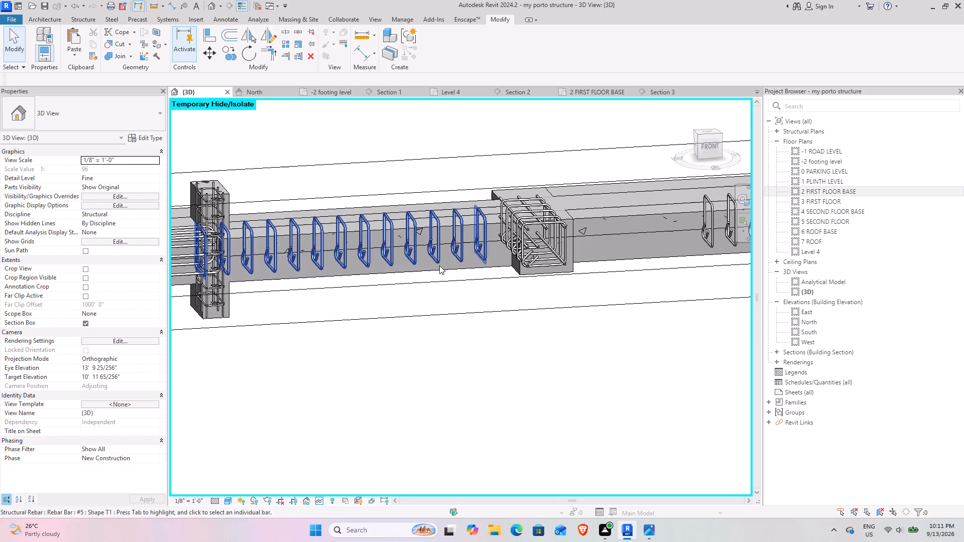
scroll(311, 247, down, 4)
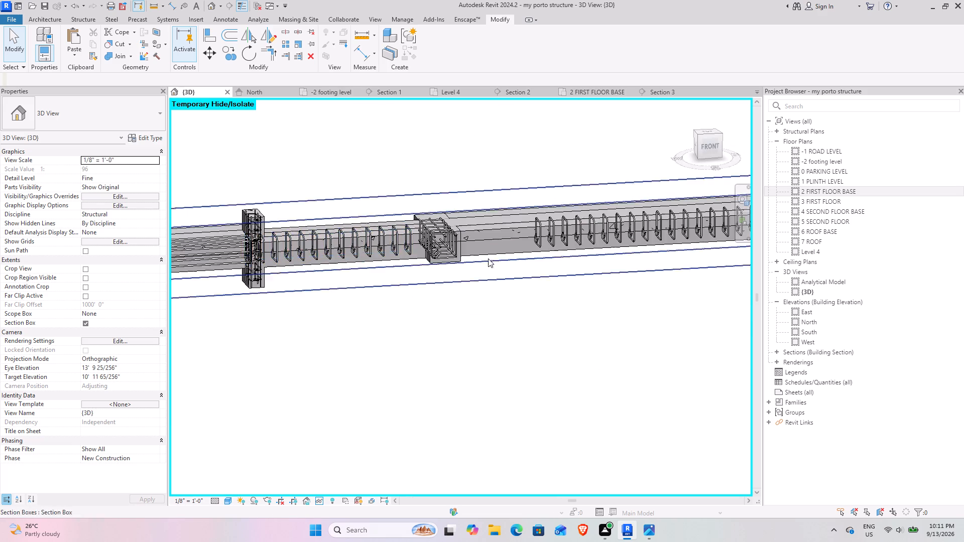
middle_drag(517, 250, 566, 234)
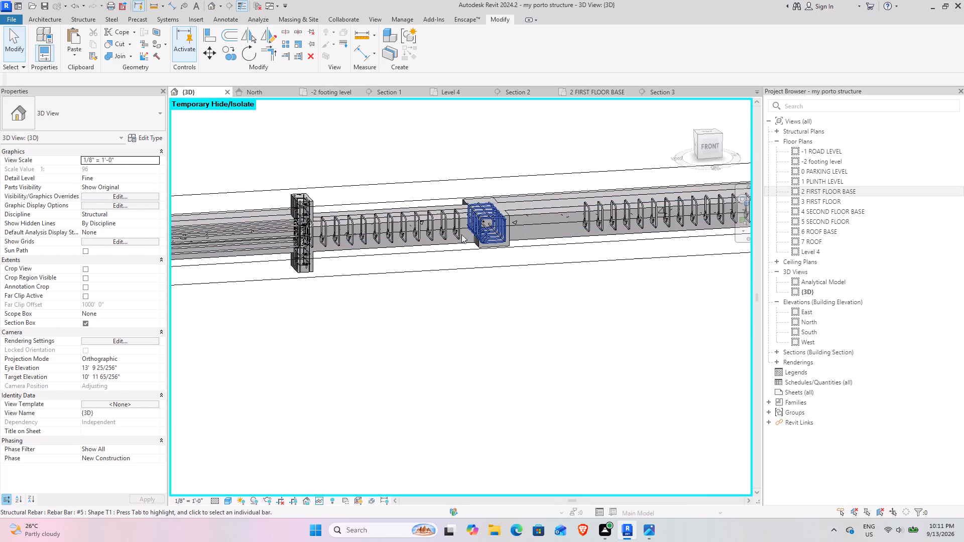
From the front view, stretch the hooked #6 bottom bar past the column into the crossing beam at the girder's far end, about 71'-3" long.
click(277, 246)
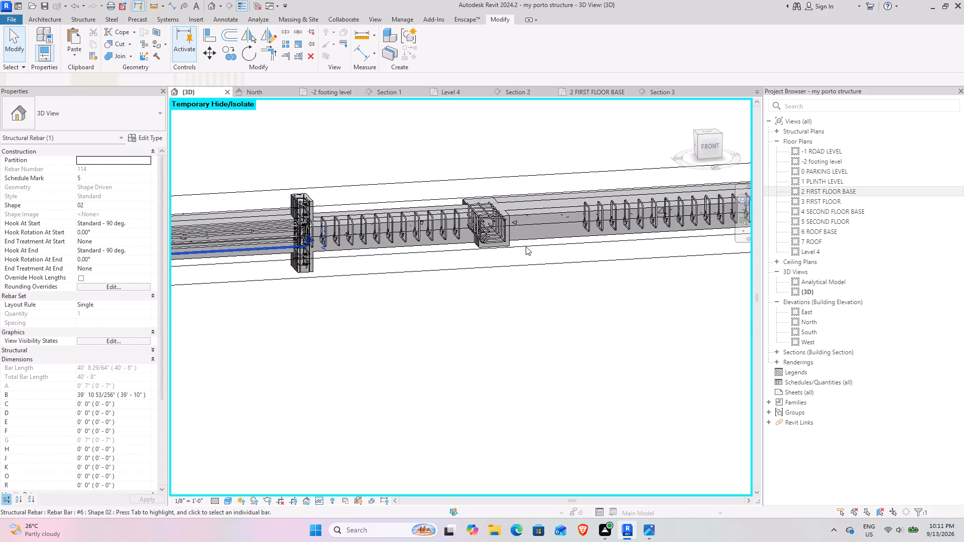
scroll(526, 246, down, 5)
click(701, 150)
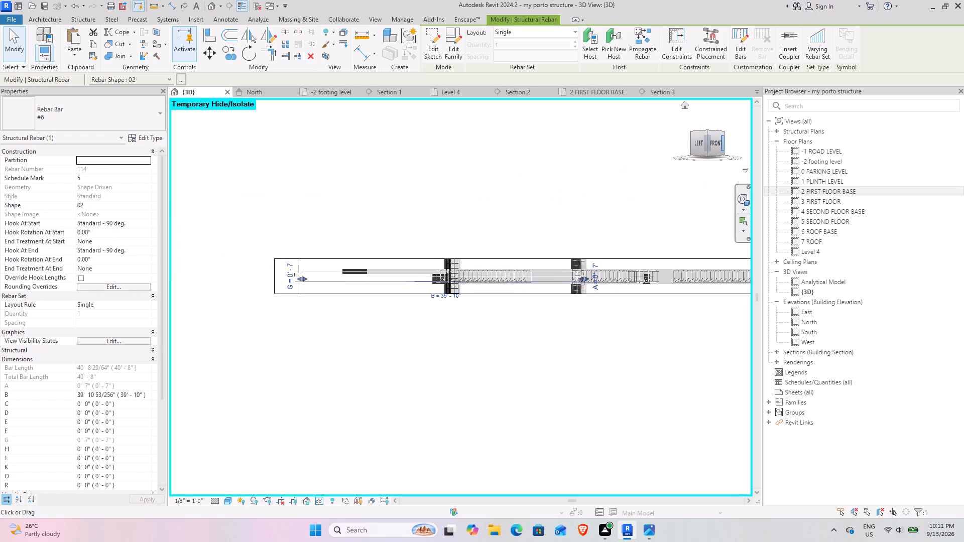
click(714, 145)
middle_drag(665, 262, 386, 217)
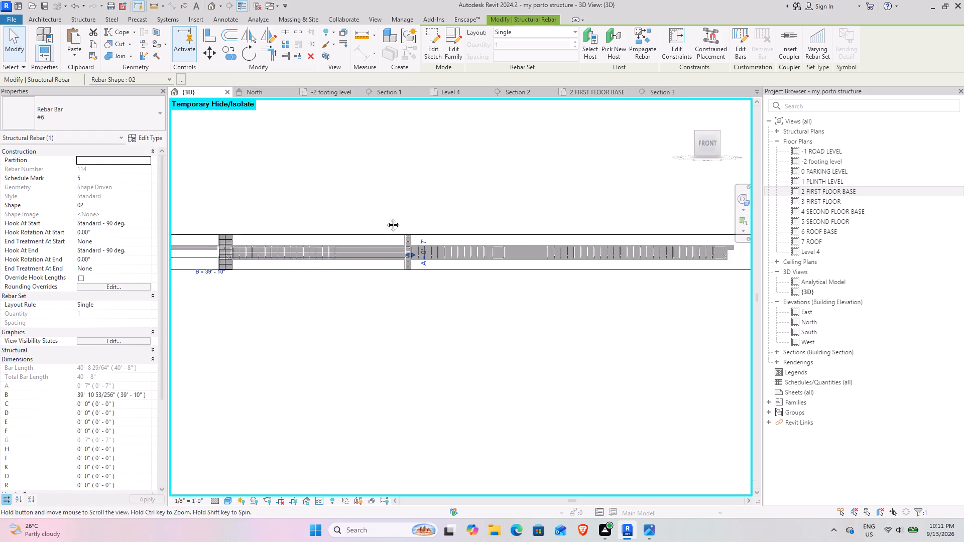
middle_drag(386, 217, 369, 217)
drag(366, 252, 681, 252)
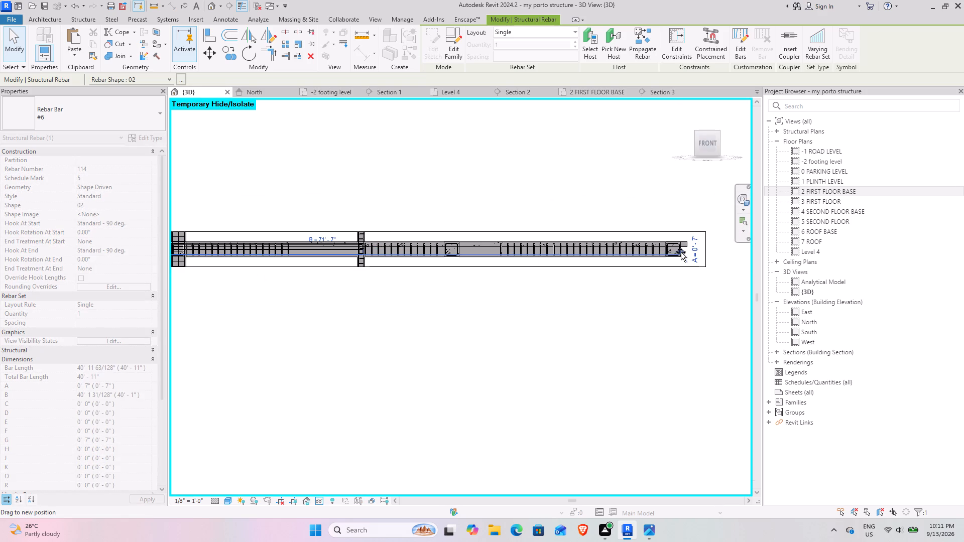
drag(681, 252, 669, 252)
Stretch the straight #6 mid-depth bar past the column toward the girder's far end, to about 42'-1" long.
scroll(357, 254, up, 5)
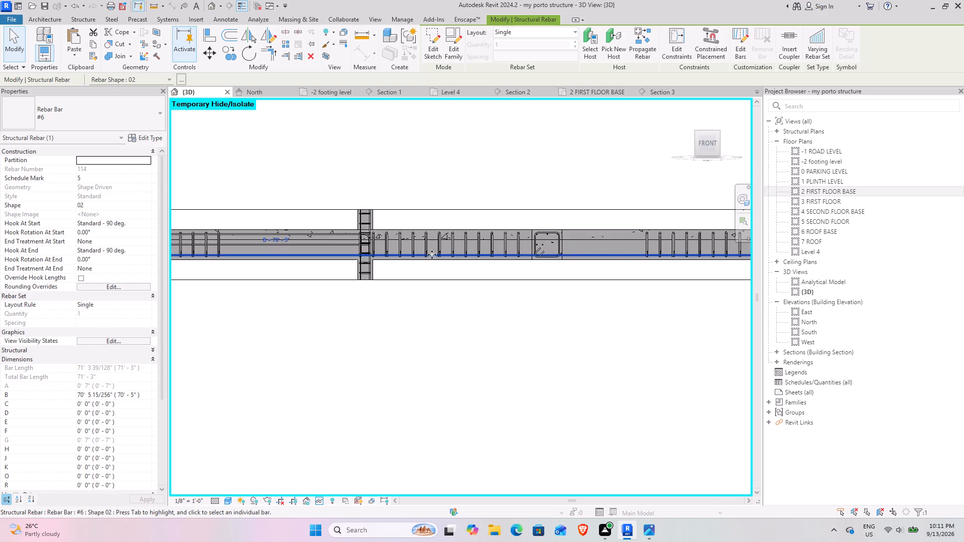
middle_drag(463, 254, 348, 261)
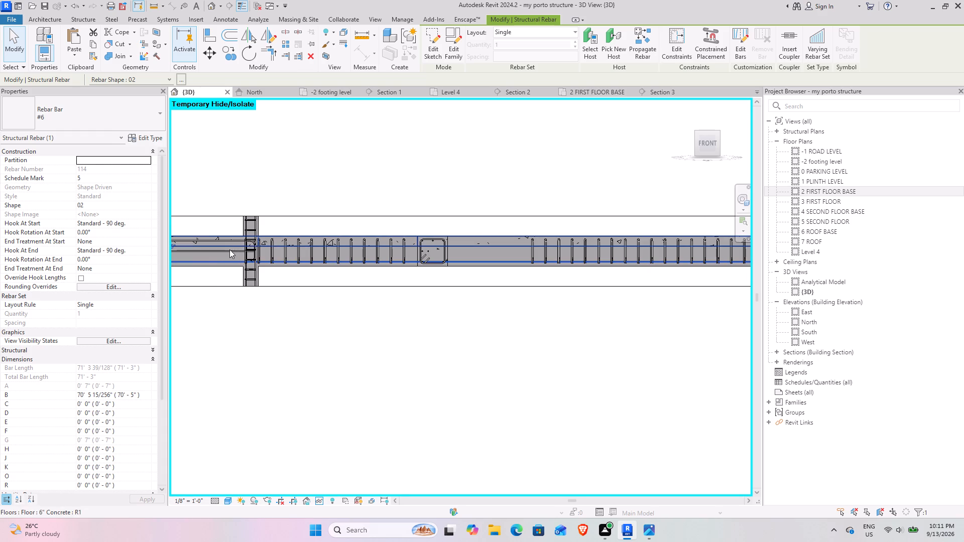
click(229, 254)
drag(251, 249, 716, 257)
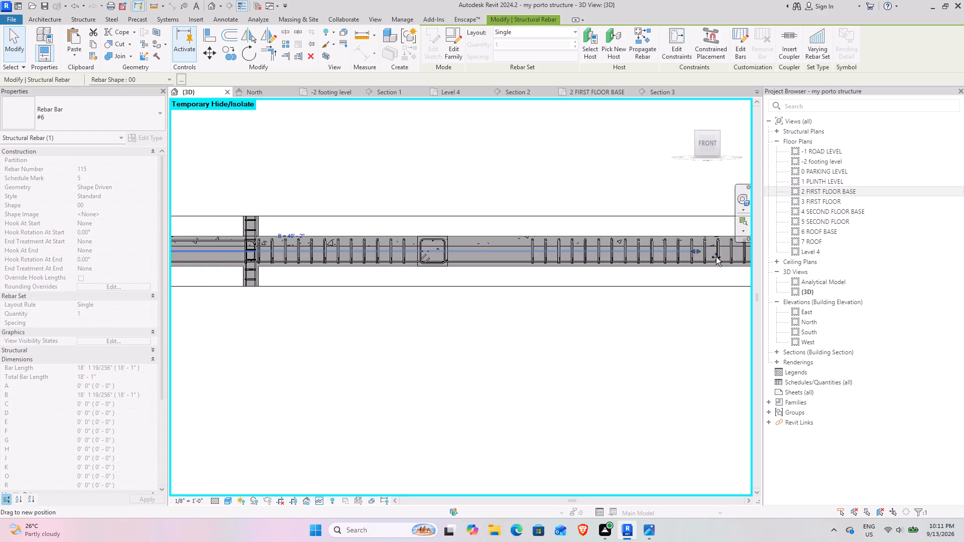
drag(716, 257, 734, 253)
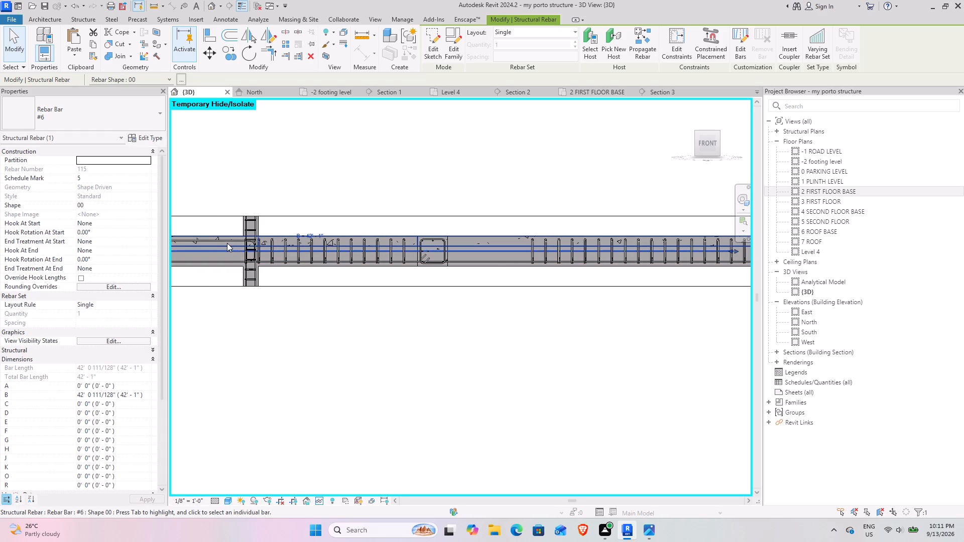
Stretch a hooked #6 top bar and the second straight mid-depth bar toward the same far end, about 64'-5" and 63'-5" long.
key(Tab)
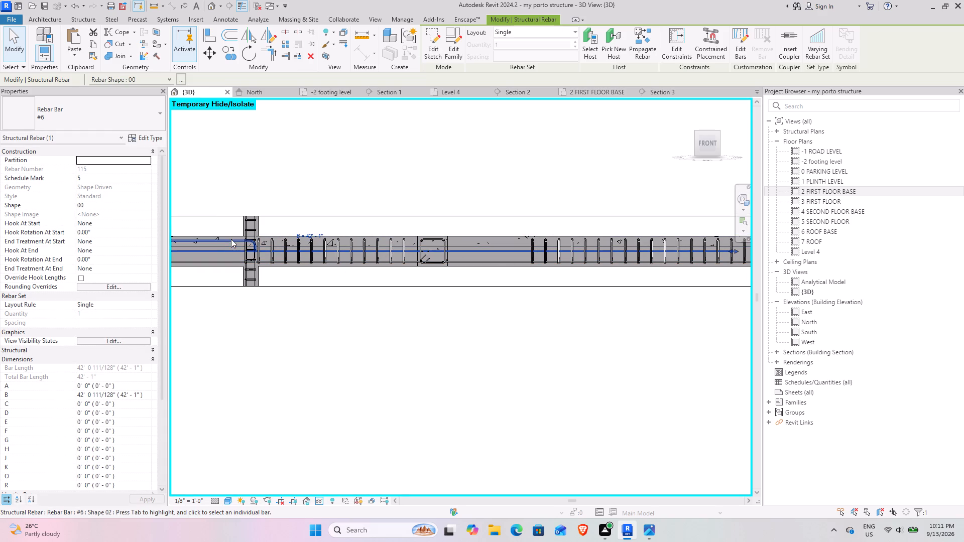
click(231, 239)
drag(257, 244, 732, 244)
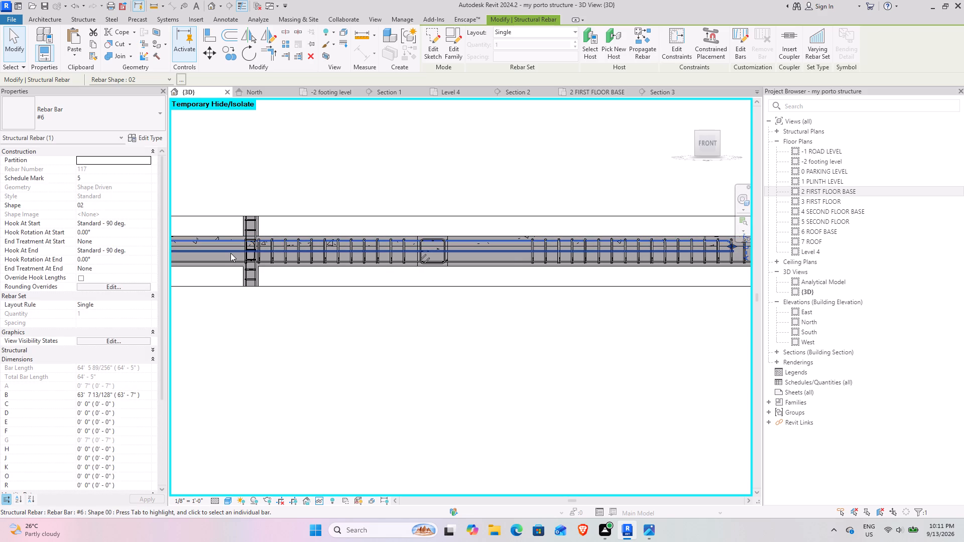
key(Tab)
click(230, 253)
drag(253, 253, 705, 252)
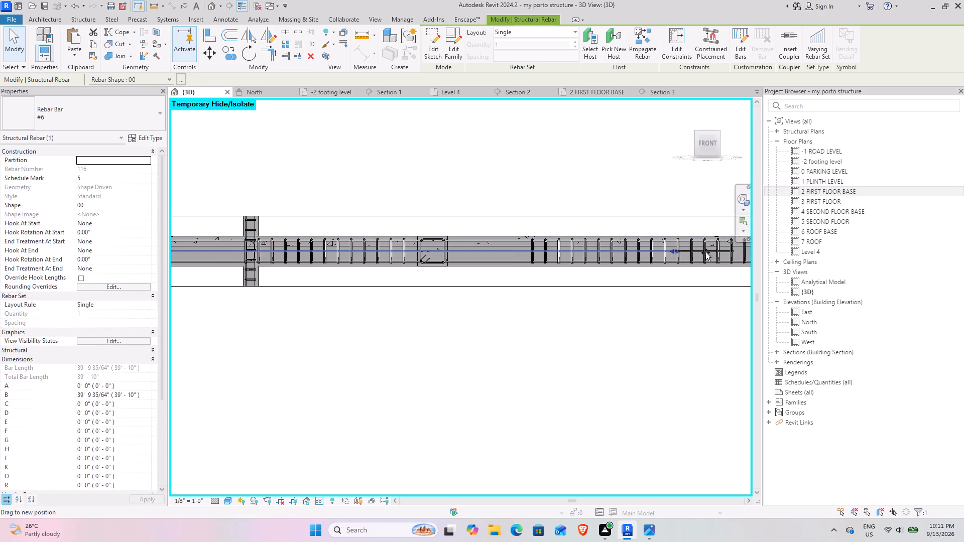
drag(705, 252, 730, 252)
Stretch the second hooked #6 bottom bar and another top bar toward the far end, about 64'-6" and 65'-2" long.
key(Tab)
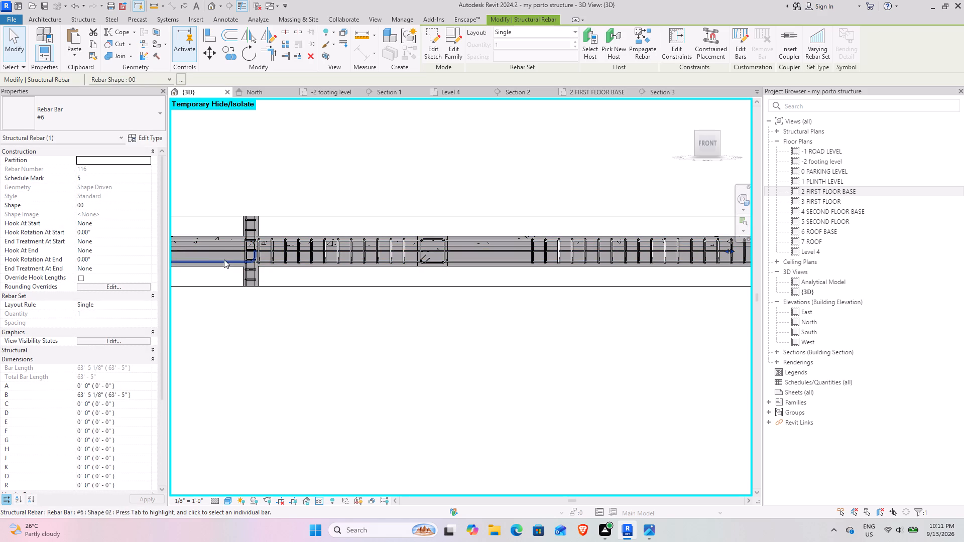
click(224, 259)
drag(256, 254, 734, 254)
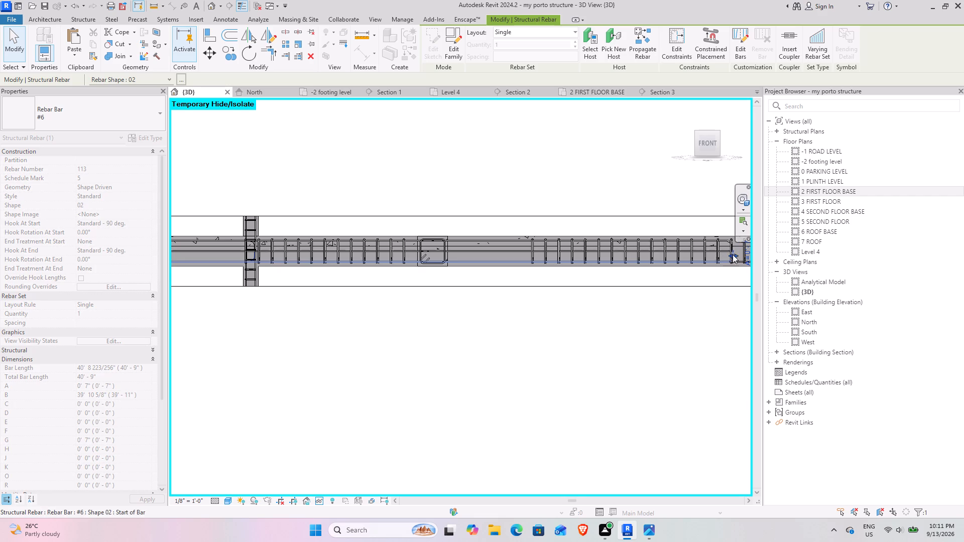
key(Tab)
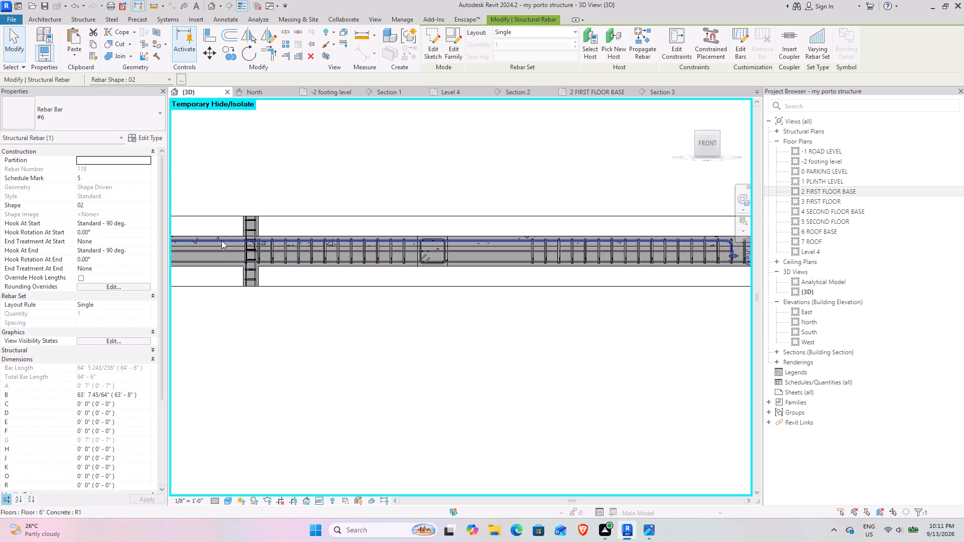
key(Tab)
click(221, 240)
drag(256, 247, 747, 247)
Stretch the remaining hooked #6 top bar past the column toward the girder's far end, to about 64'-6" long.
key(Tab)
key(Tab)
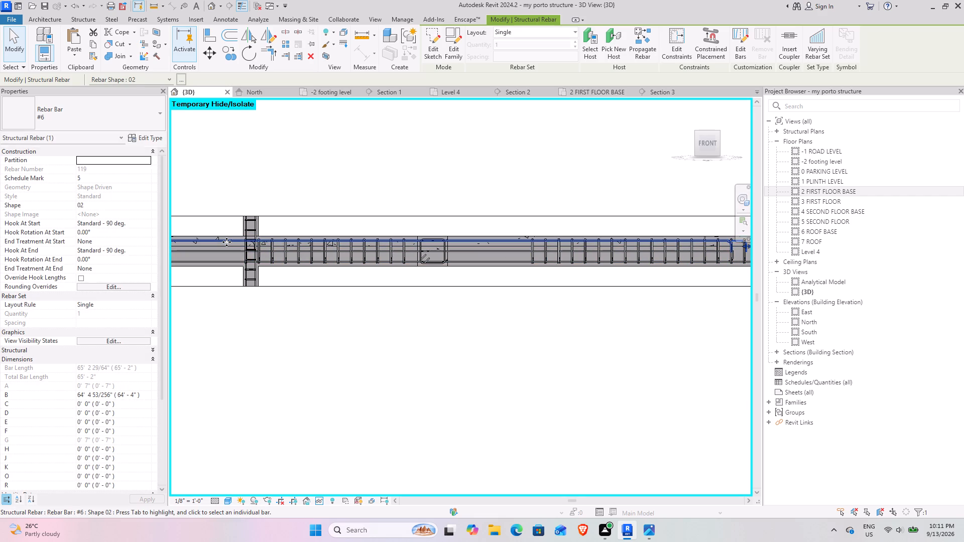
key(Tab)
click(226, 242)
drag(258, 247, 433, 247)
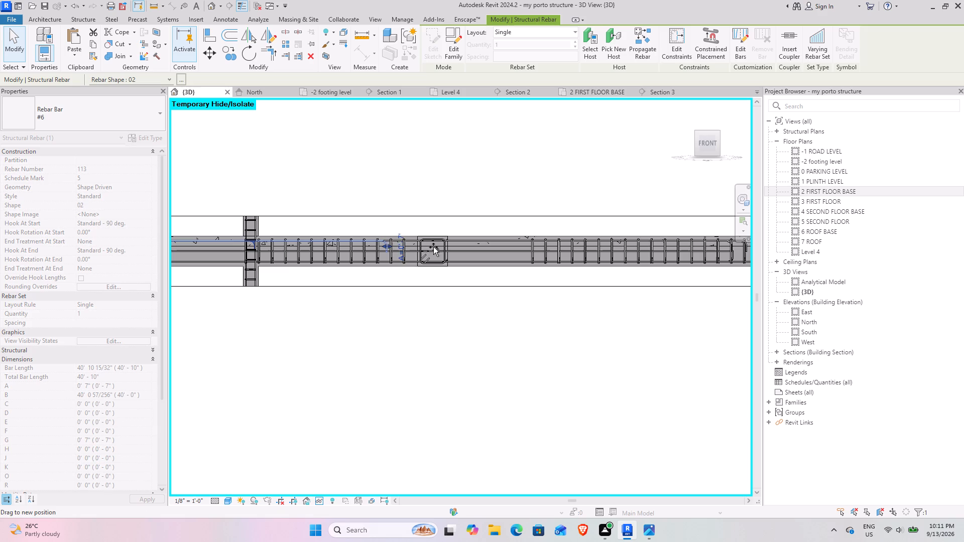
drag(433, 247, 734, 247)
Pull the projecting opposite ends of the three hooked top bars back just inside the girder, past the wide column.
scroll(514, 285, down, 4)
middle_drag(274, 308, 606, 308)
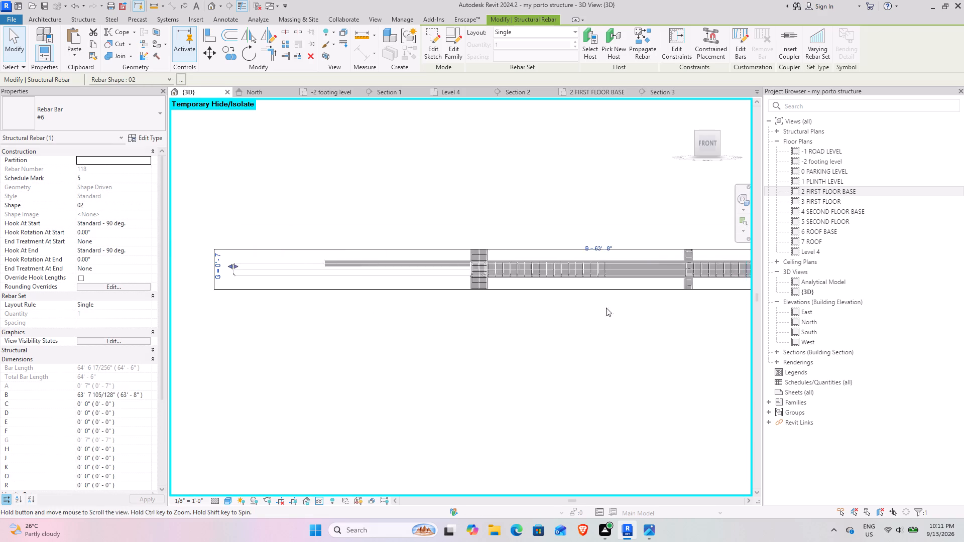
drag(233, 265, 519, 265)
click(239, 265)
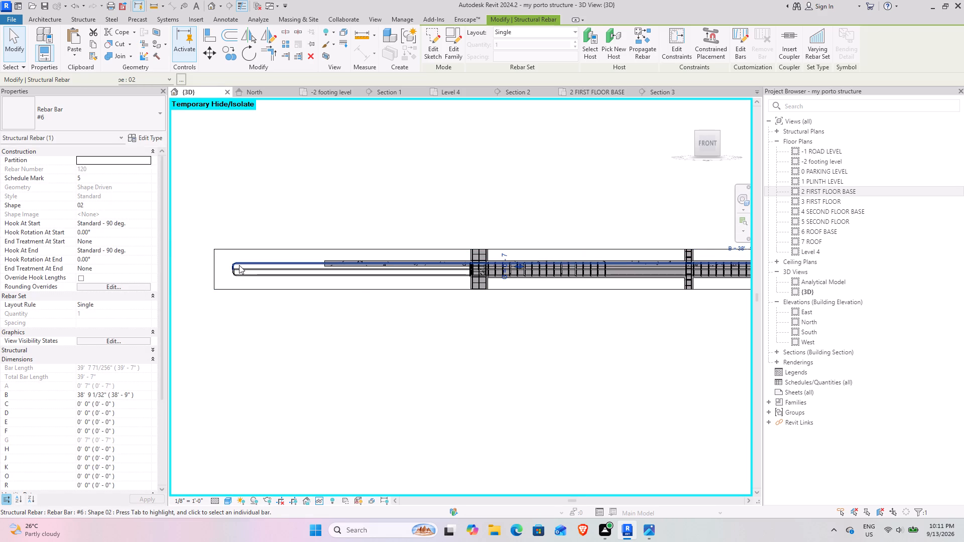
drag(233, 267, 509, 265)
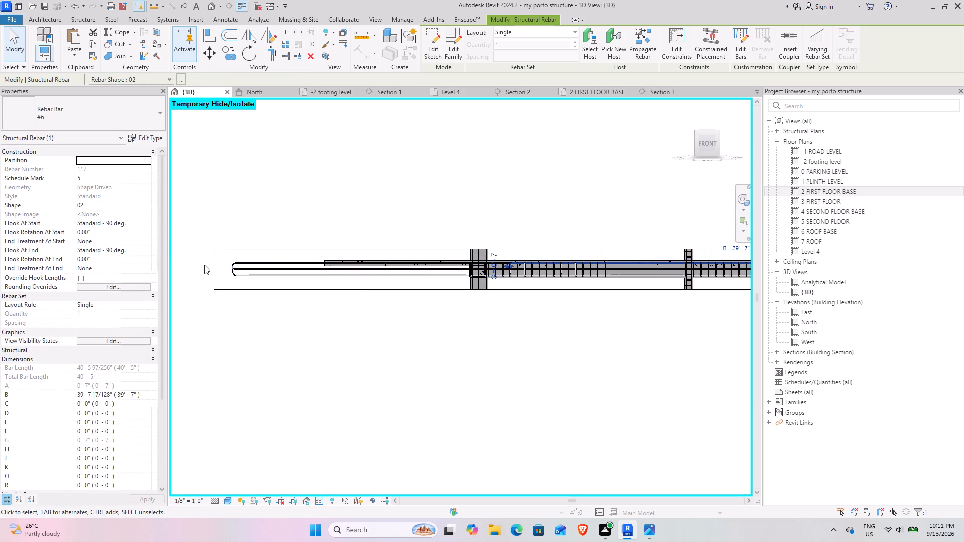
click(238, 263)
drag(233, 264, 517, 264)
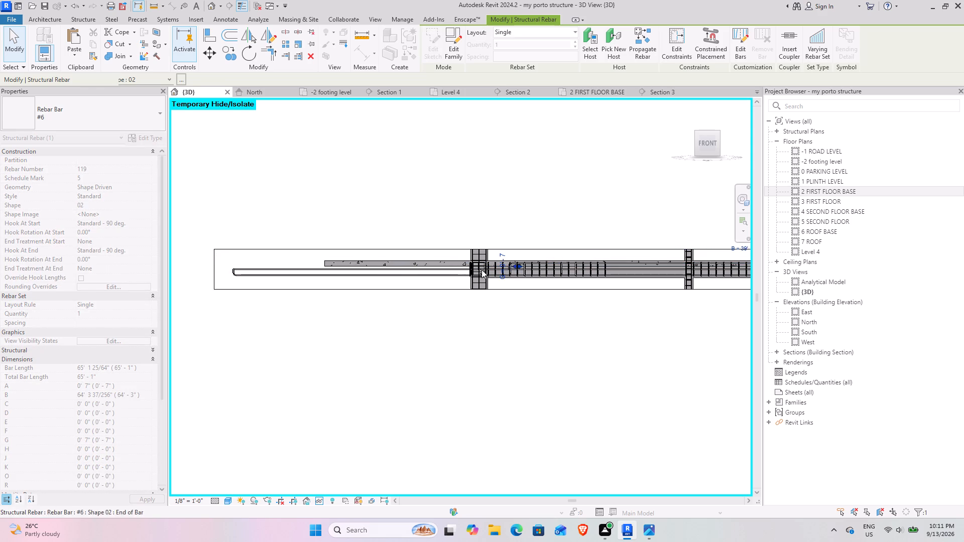
Pull the projecting ends of the two hooked bottom bars and the straight mid-depth bar back just inside the girder, past the wide column.
click(243, 276)
drag(235, 270, 433, 270)
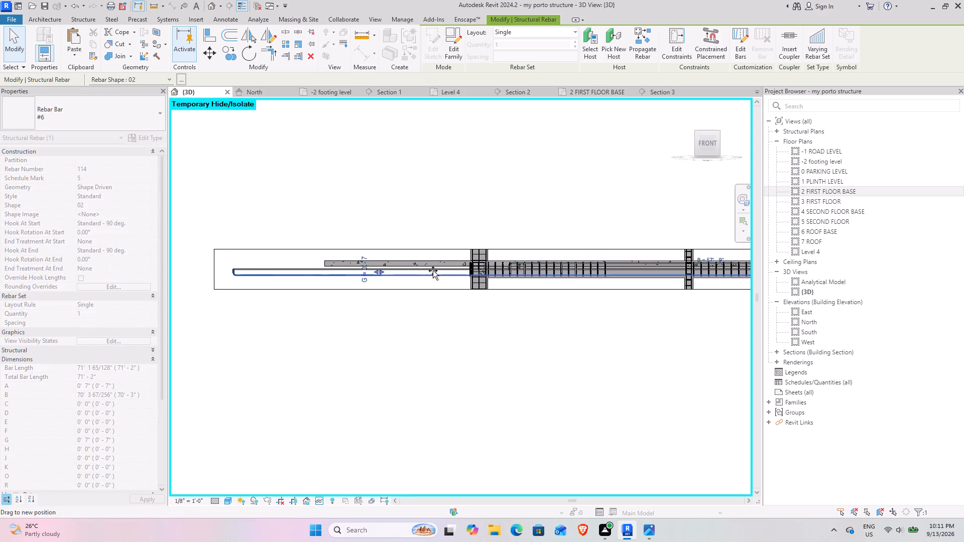
drag(433, 270, 525, 270)
click(238, 272)
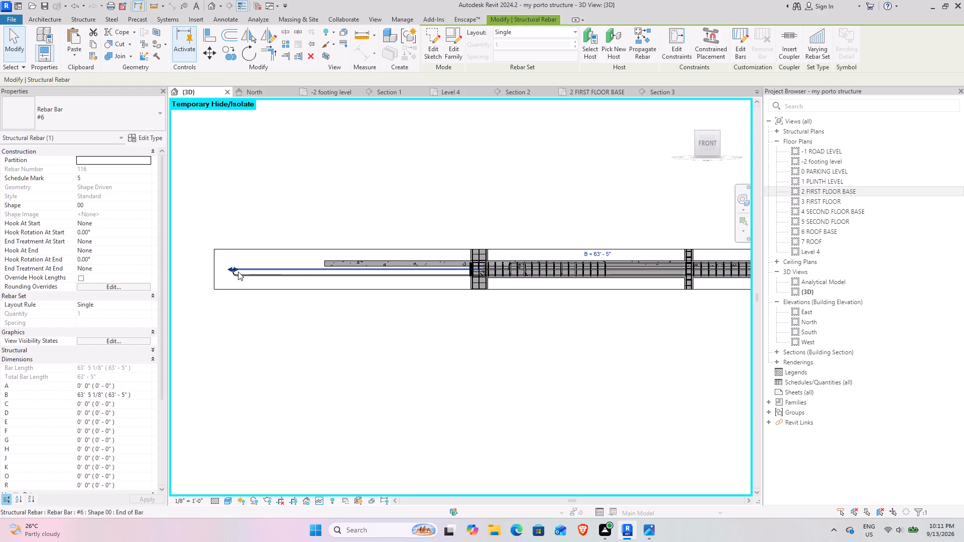
drag(231, 270, 519, 269)
click(231, 272)
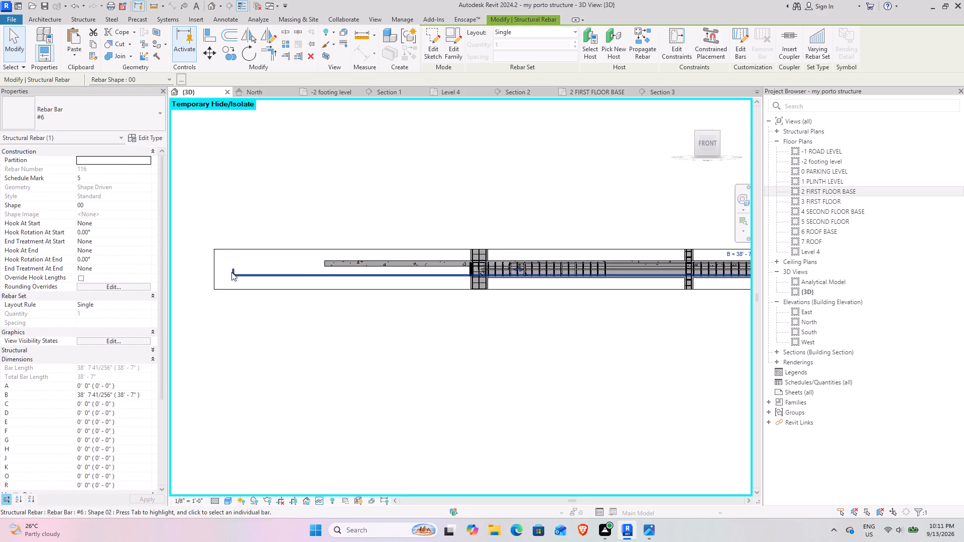
drag(234, 272, 505, 269)
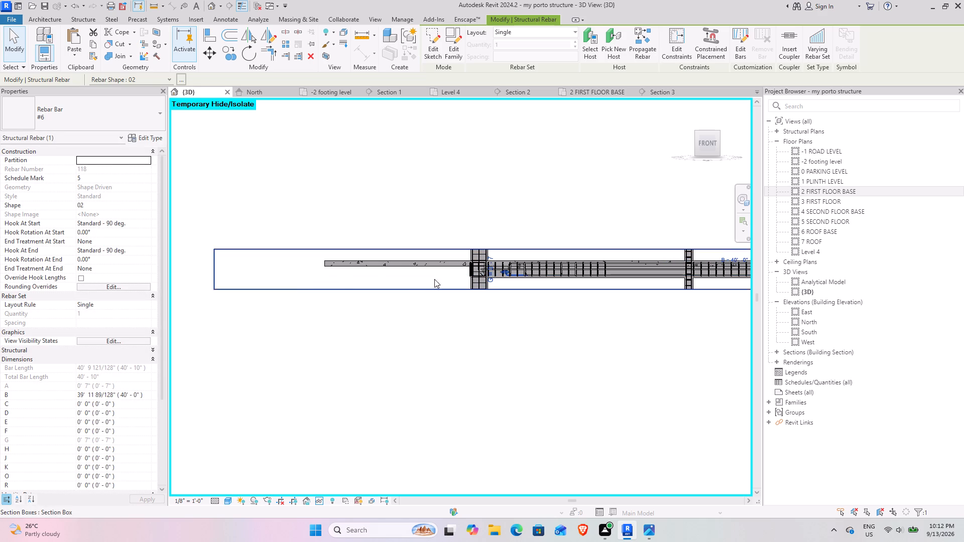
Stretch a short-stopping hooked top bar to the outer side of the far end's crossing beam, about 47'-7" long.
scroll(478, 277, down, 5)
middle_drag(562, 285, 162, 313)
scroll(339, 302, up, 10)
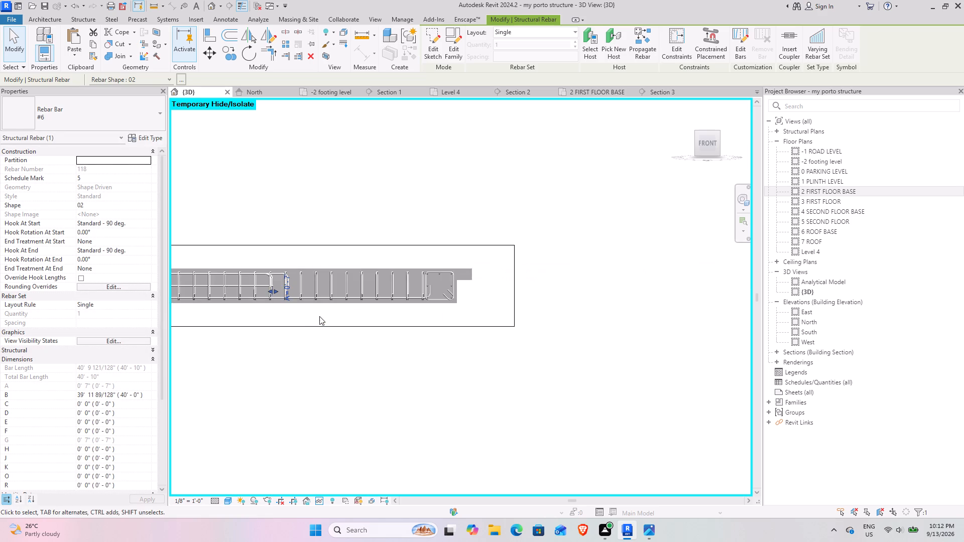
middle_drag(292, 323, 261, 317)
scroll(260, 306, up, 5)
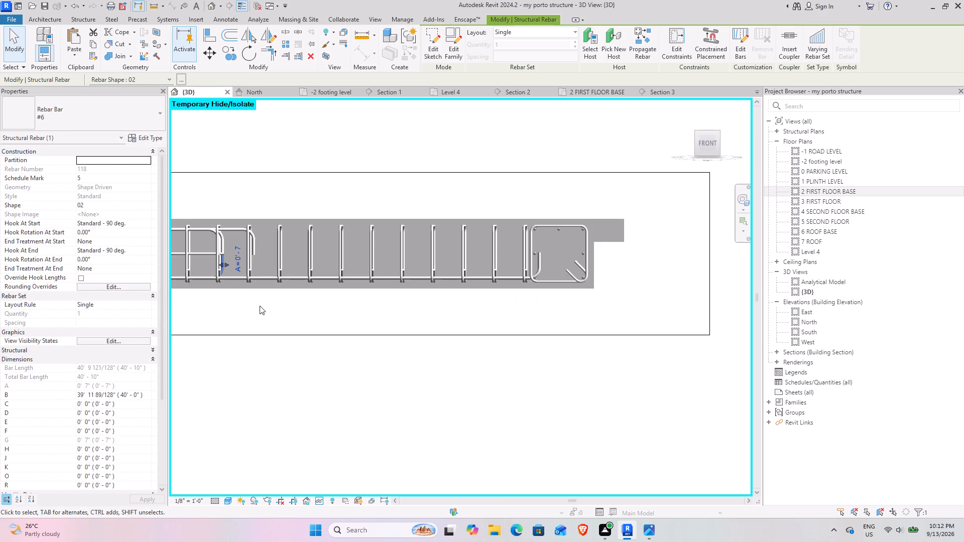
click(258, 249)
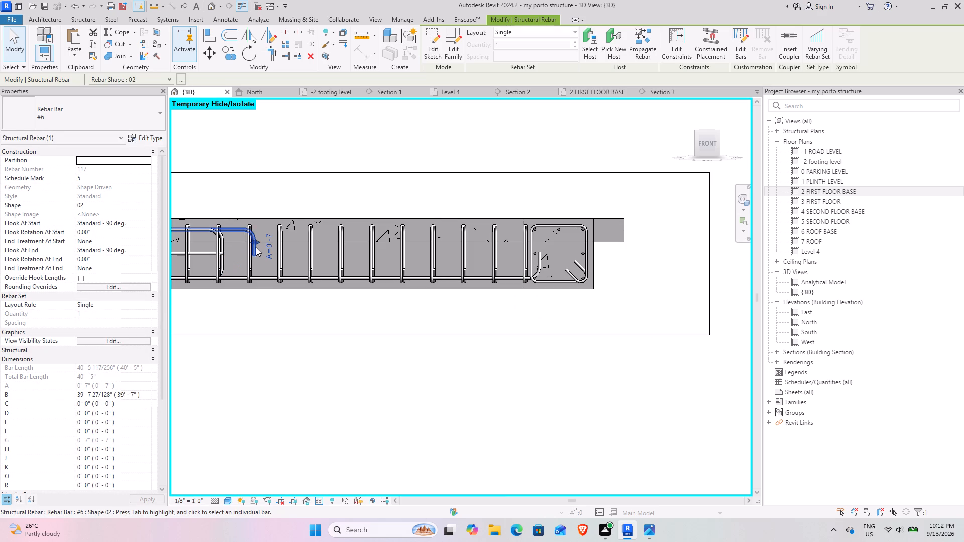
drag(256, 243, 589, 242)
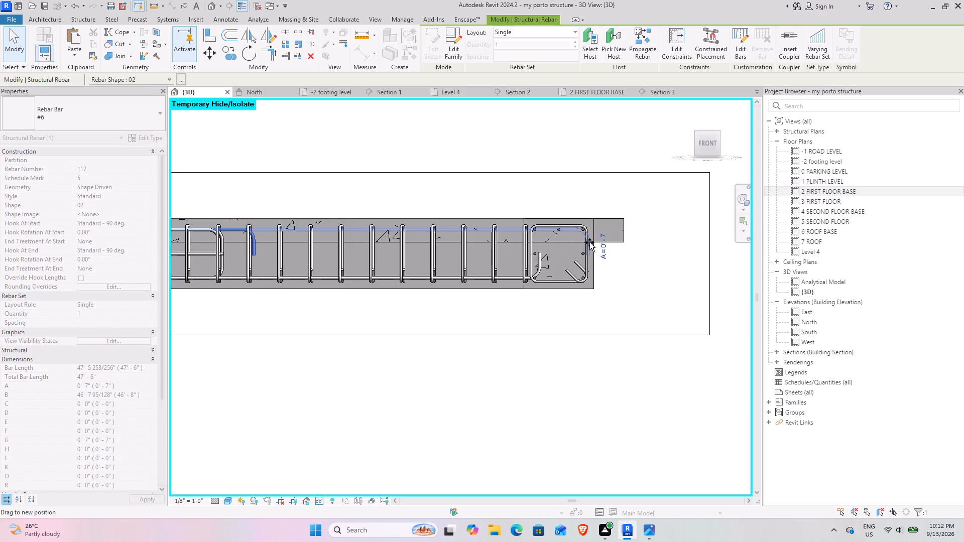
drag(589, 242, 586, 242)
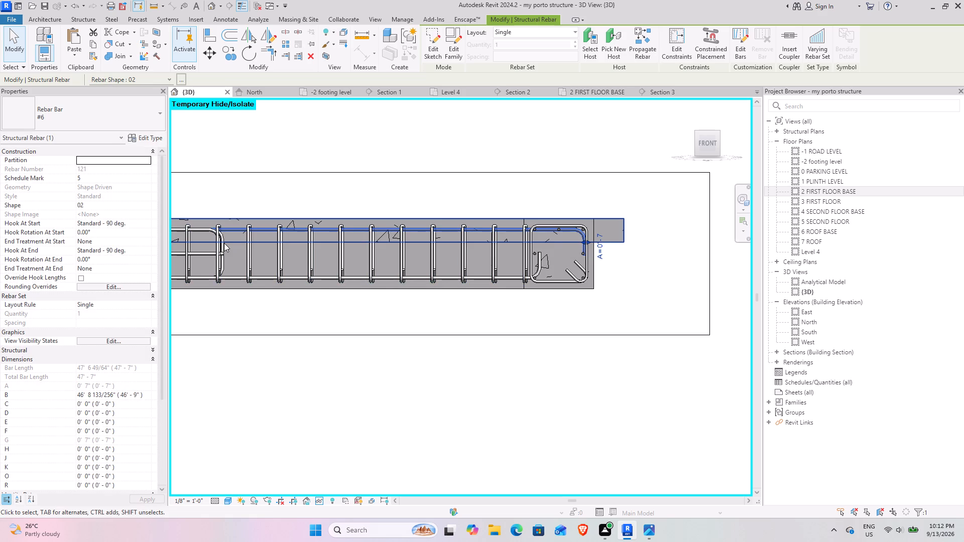
Stretch the two short-stopping hooked bottom bars to the outer side of the far end's crossing beam, one to about 46'-10" long.
click(225, 267)
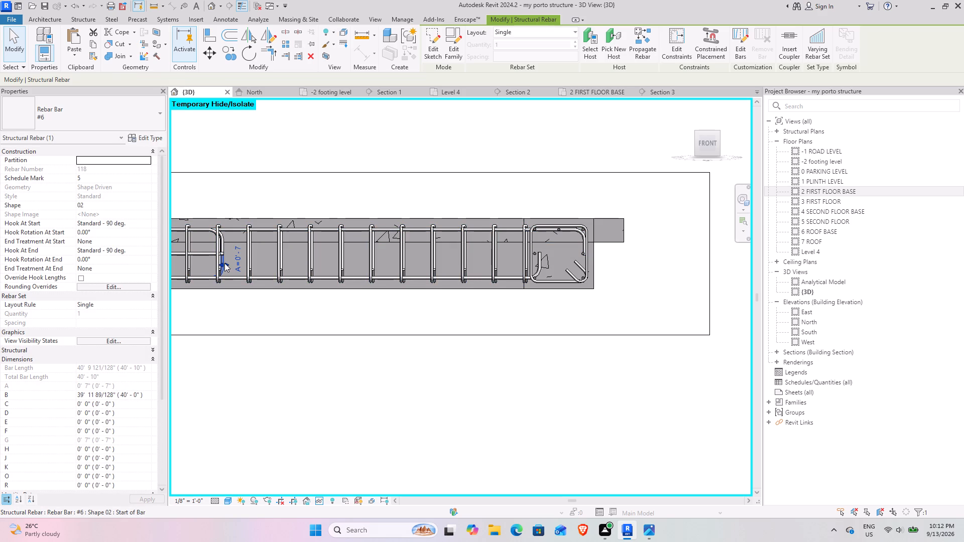
drag(224, 263, 587, 263)
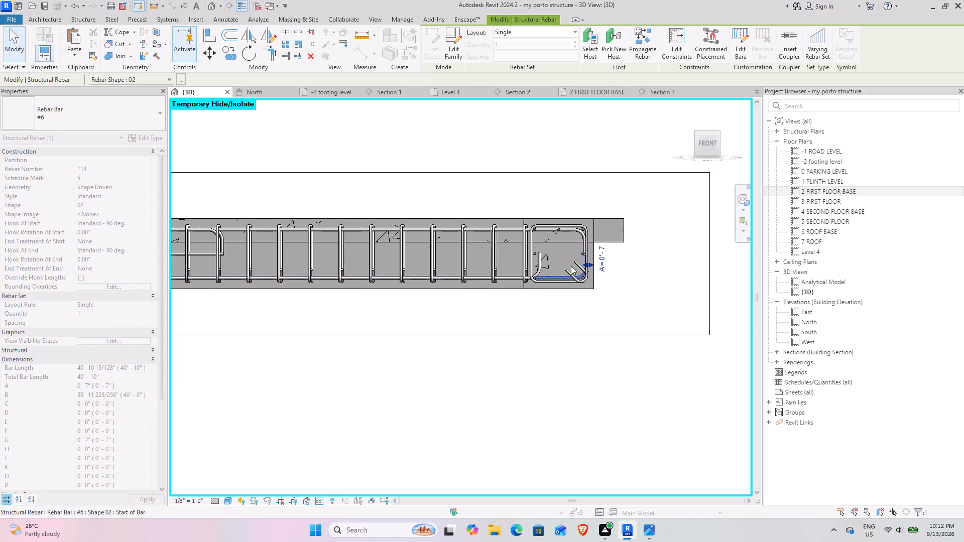
click(542, 265)
drag(542, 264, 587, 264)
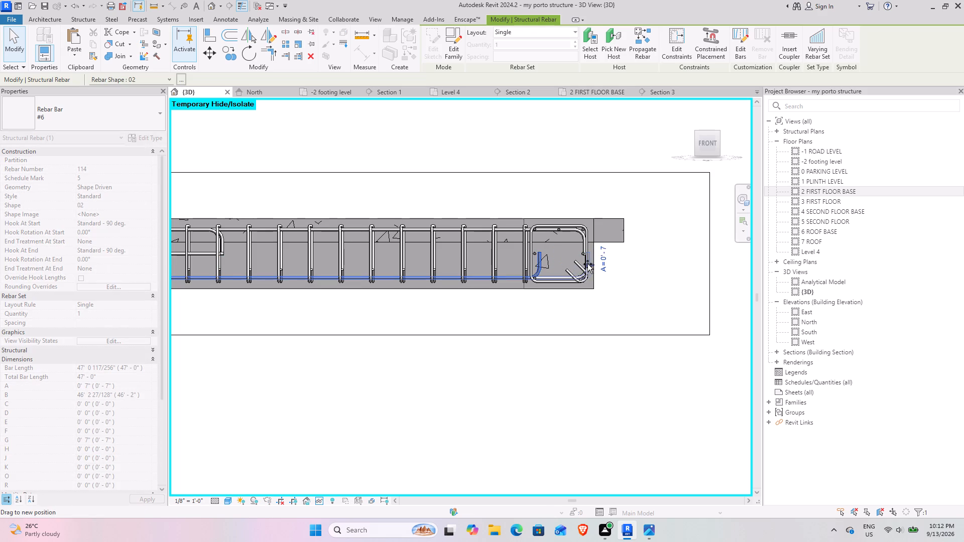
drag(587, 264, 586, 264)
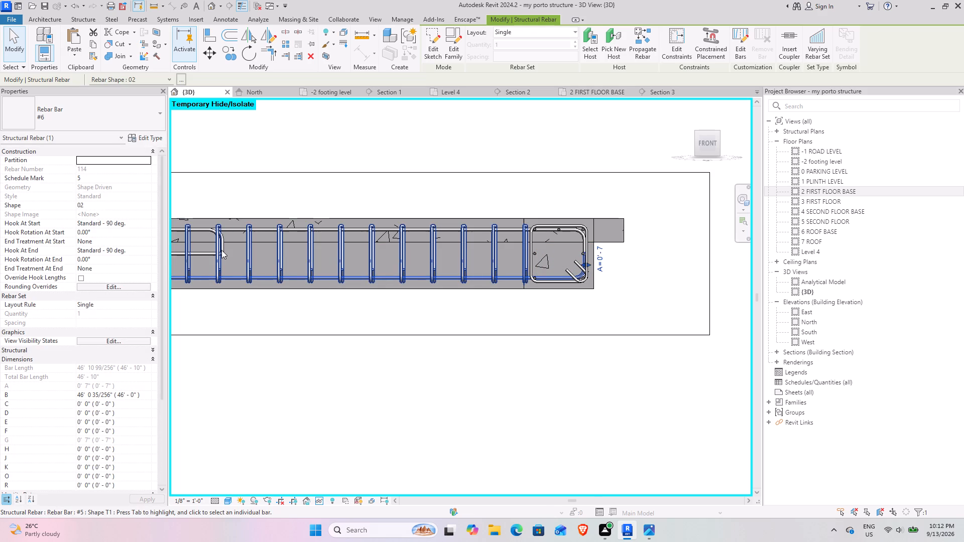
Stretch the two straight mid-depth #6 bars to the outer side of the far end's crossing beam, one to about 49'-9" long.
key(Tab)
key(Tab)
click(222, 250)
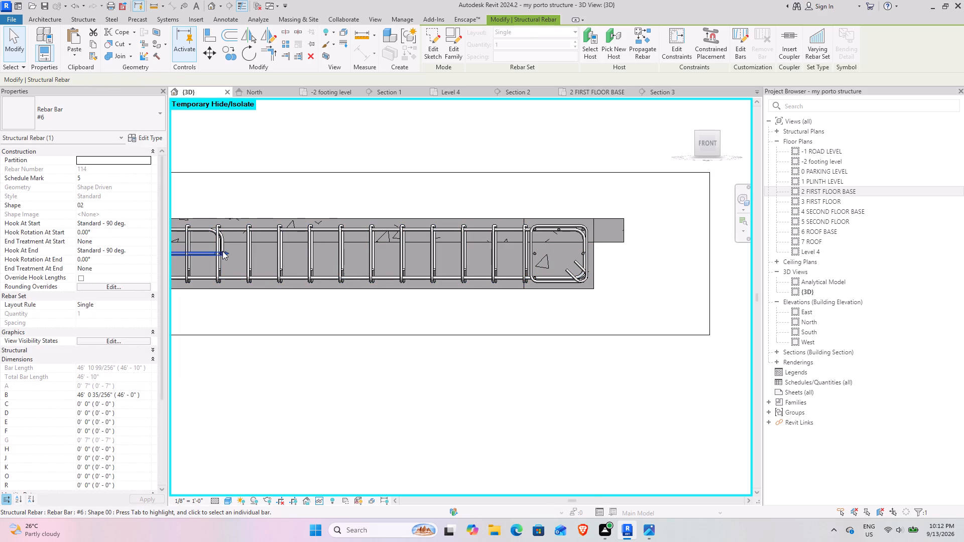
drag(222, 252, 582, 253)
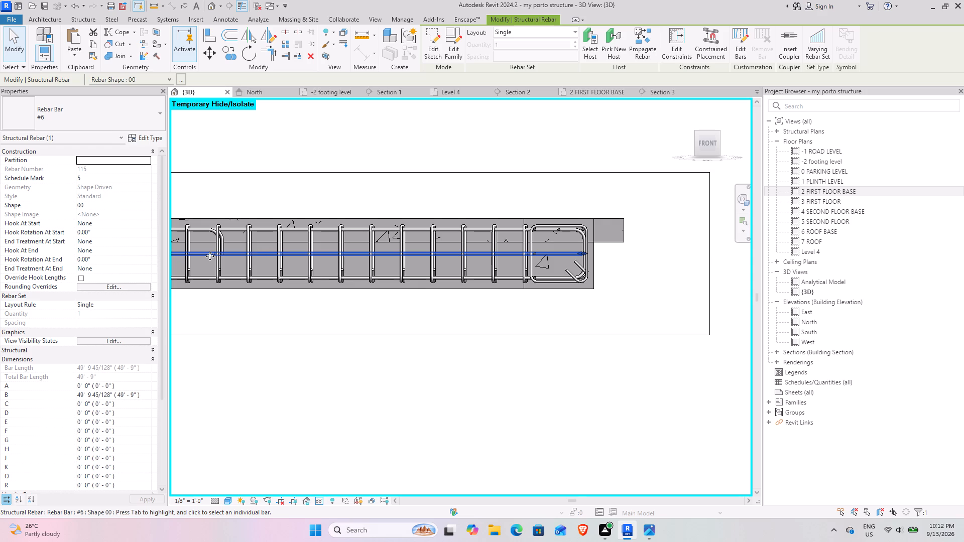
key(Tab)
click(206, 256)
click(215, 255)
drag(215, 255, 265, 255)
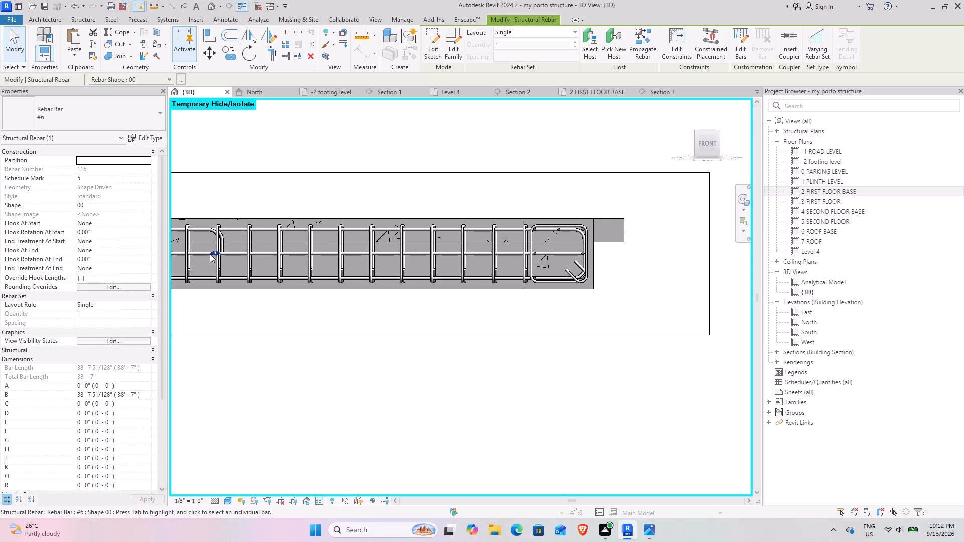
drag(214, 251, 580, 252)
Stretch the two remaining short hooked top bars to the far crossing beam's outer side, to about 48'-3" and 47'-4" long.
click(202, 231)
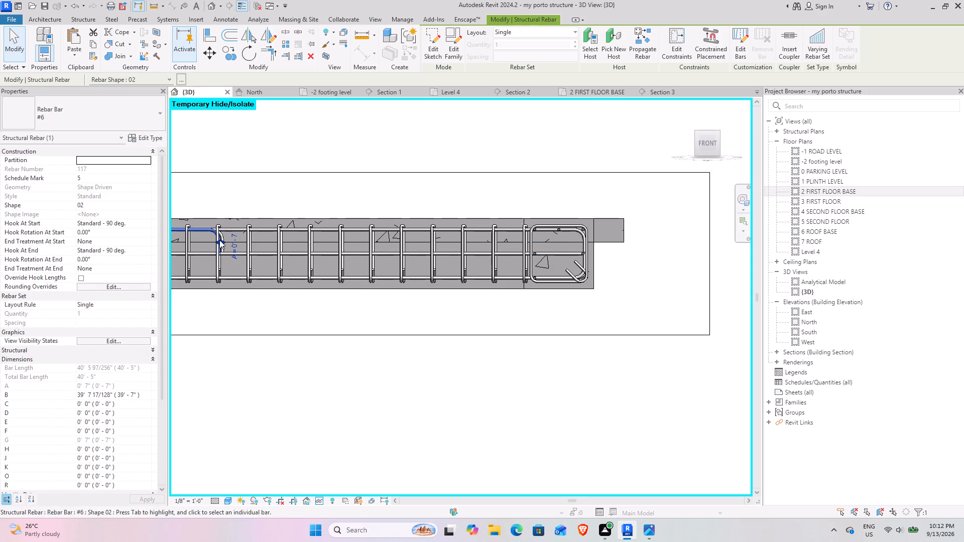
drag(219, 240, 587, 241)
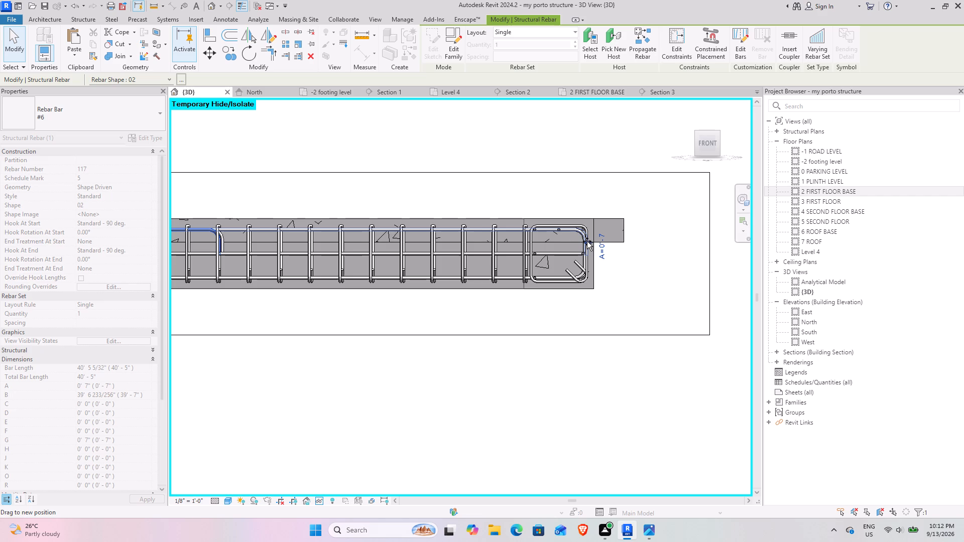
drag(587, 241, 584, 241)
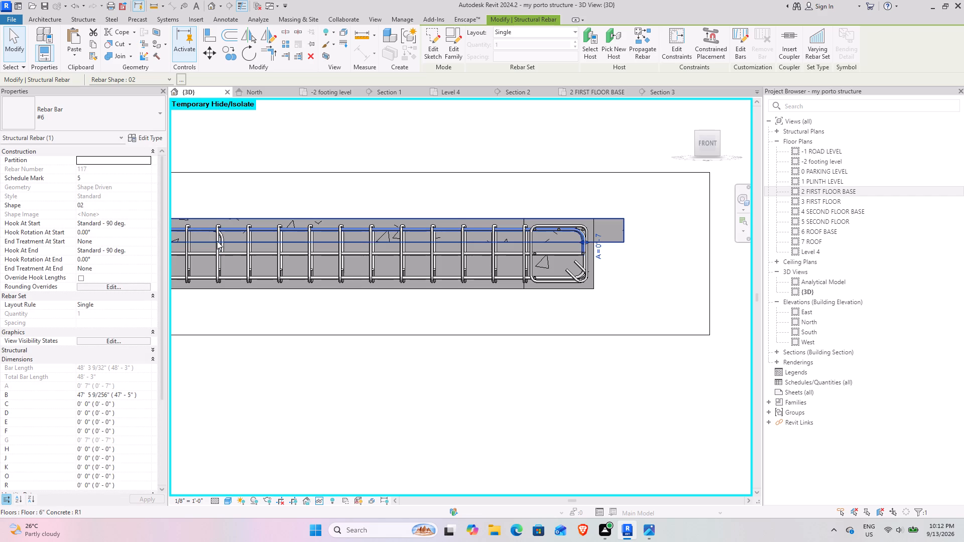
key(Tab)
key(Tab)
click(203, 232)
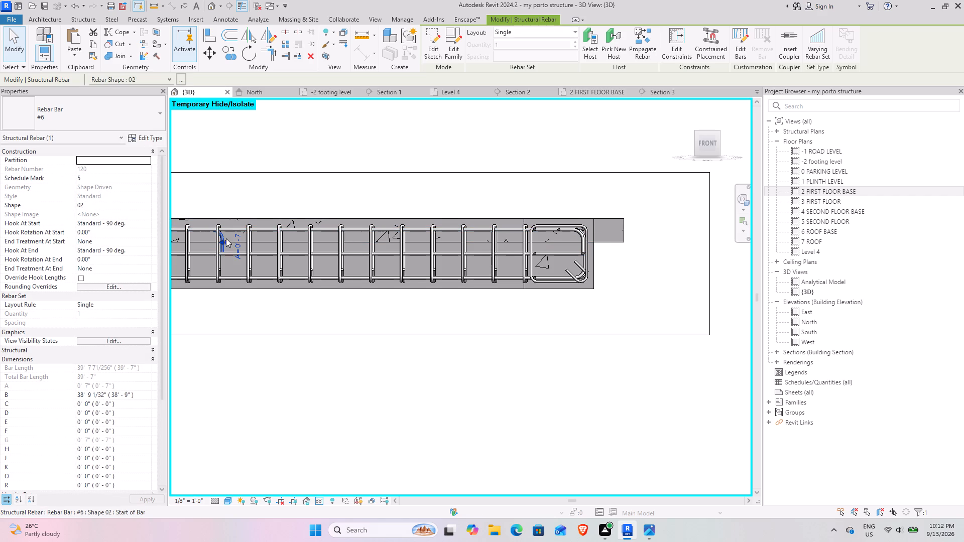
drag(223, 241, 584, 241)
Extend the #5 stirrup set beside the wide column across the unreinforced gap up to the narrow column.
scroll(353, 303, down, 8)
middle_drag(320, 318, 686, 252)
scroll(523, 270, down, 3)
middle_drag(401, 281, 516, 274)
scroll(370, 243, up, 4)
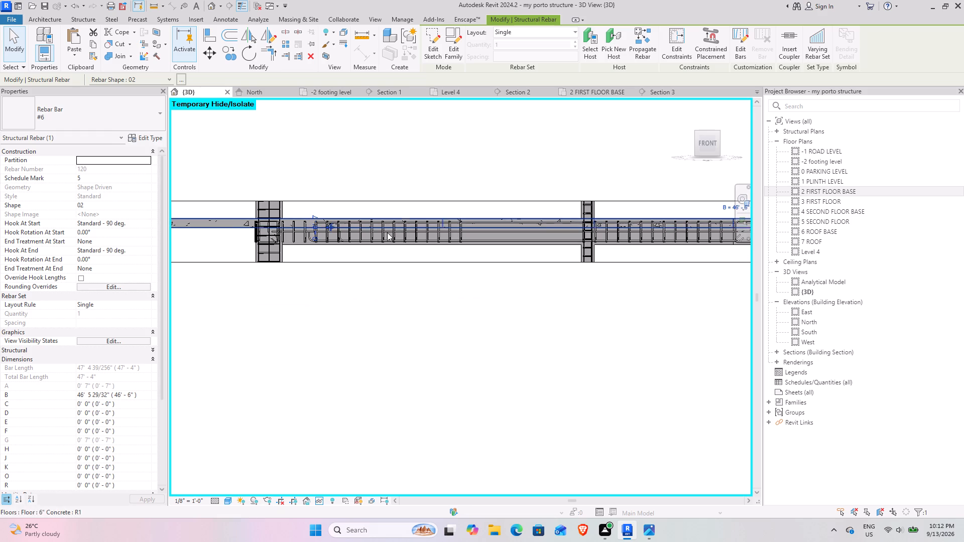
click(430, 232)
click(440, 234)
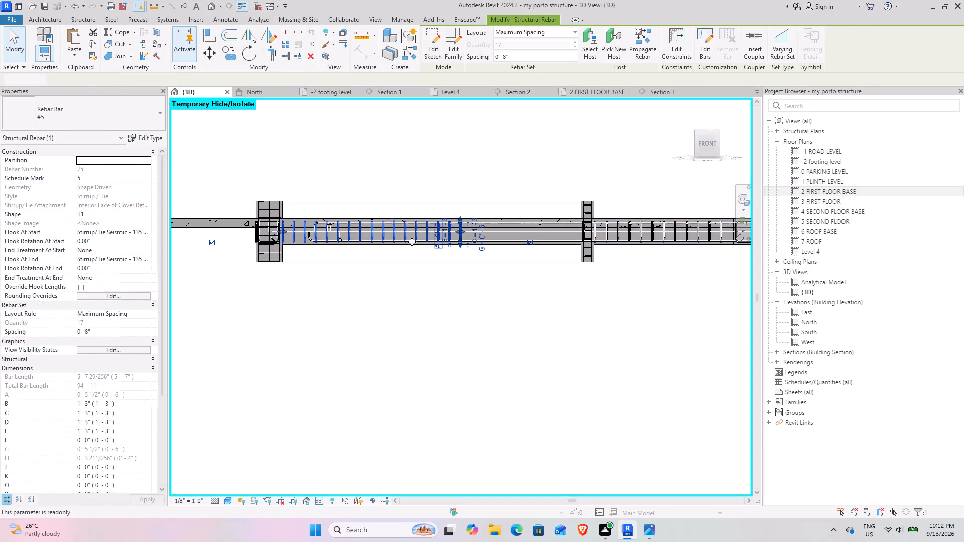
middle_drag(467, 249, 298, 283)
scroll(297, 276, up, 5)
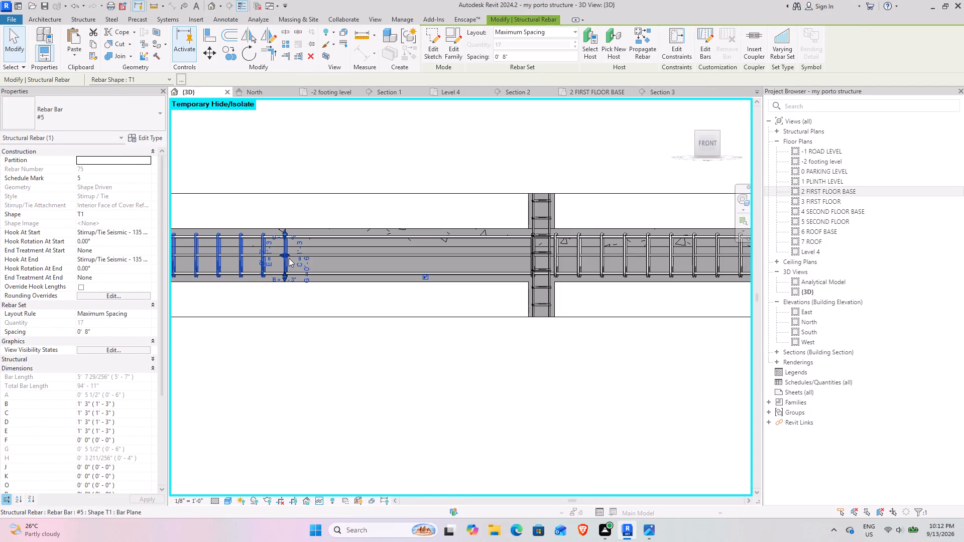
drag(288, 257, 527, 257)
Fit the next #5 stirrup set between the narrow column's face and the near face of the intermediate crossing beam.
click(628, 260)
middle_drag(630, 262, 581, 262)
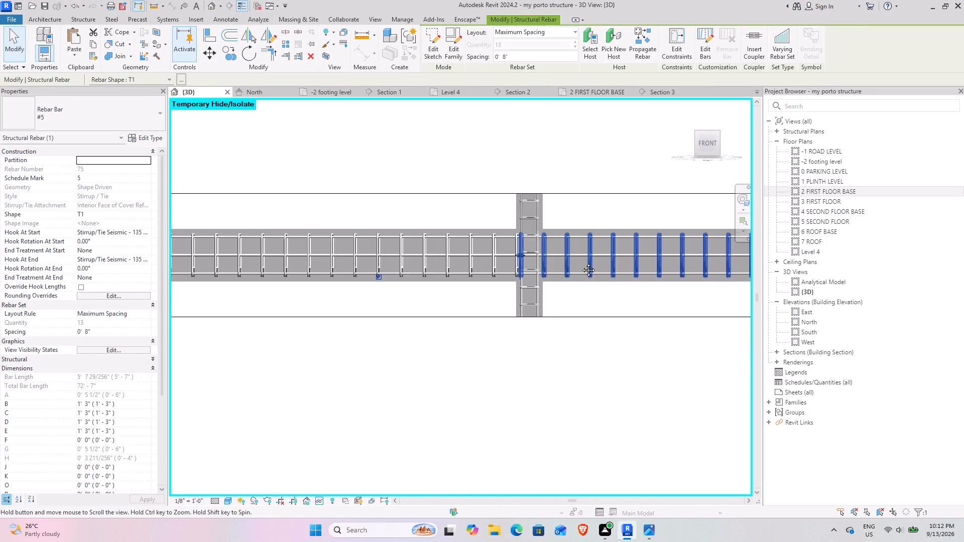
middle_drag(581, 262, 306, 279)
drag(208, 269, 236, 269)
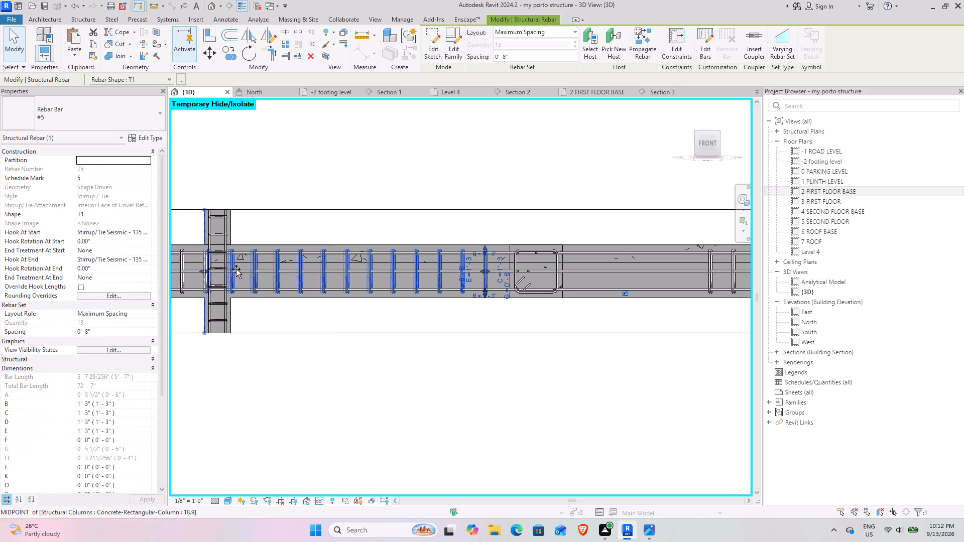
drag(236, 269, 233, 269)
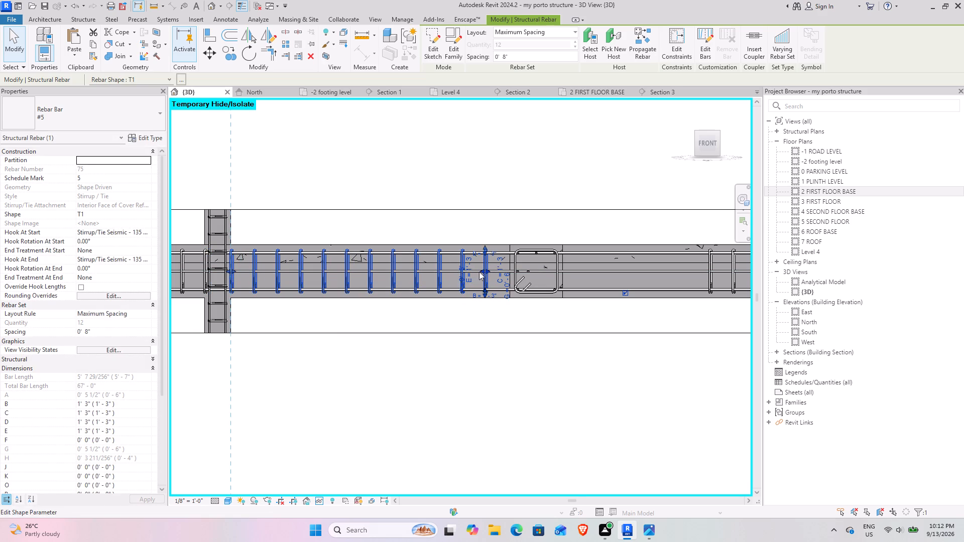
drag(485, 273, 505, 272)
Extend the last #5 stirrup set back to the intermediate crossing beam's face, filling the gap beside it.
middle_drag(602, 331, 318, 342)
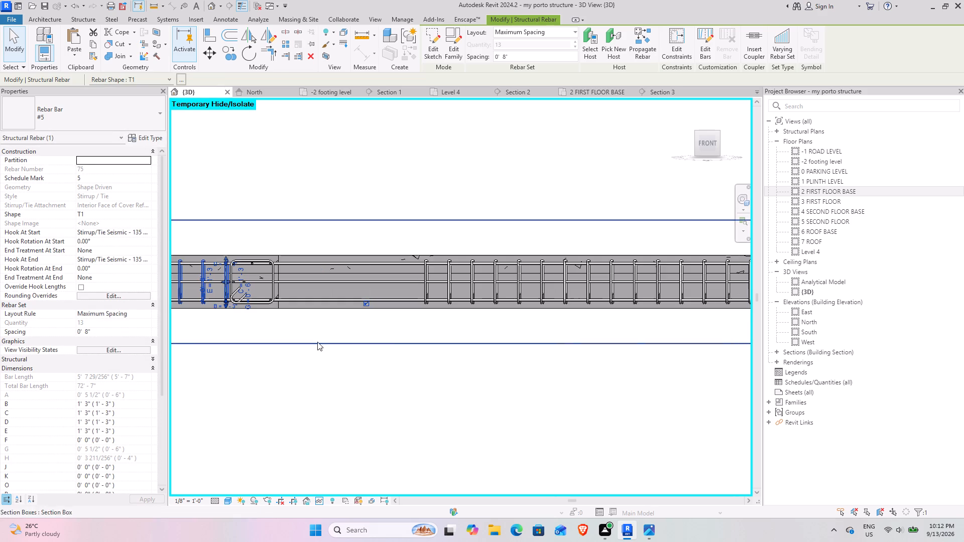
click(483, 291)
click(472, 291)
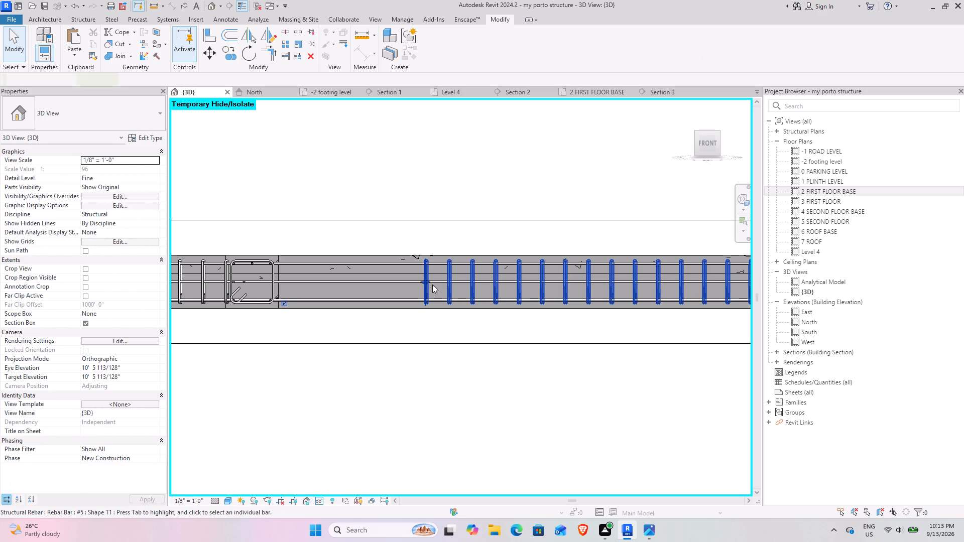
drag(421, 282, 278, 282)
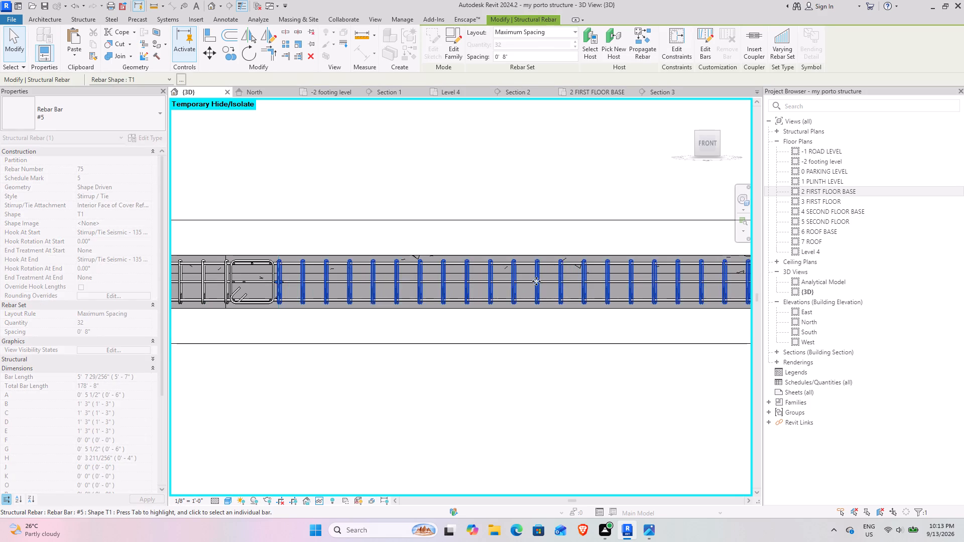
middle_drag(549, 282, 171, 292)
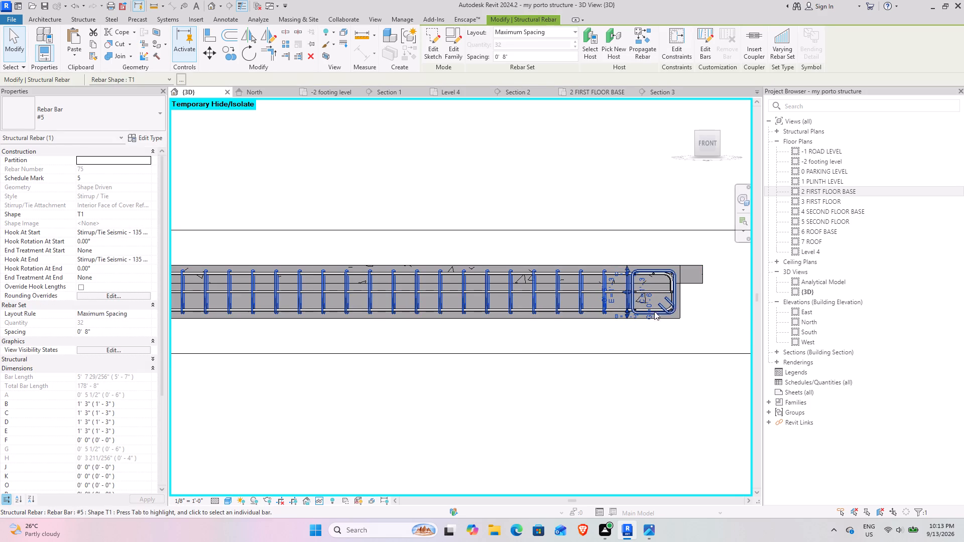
click(478, 384)
Turn off the 3D view's section box to bring back the whole structure in an angled view.
scroll(429, 355, down, 6)
middle_drag(365, 355, 554, 315)
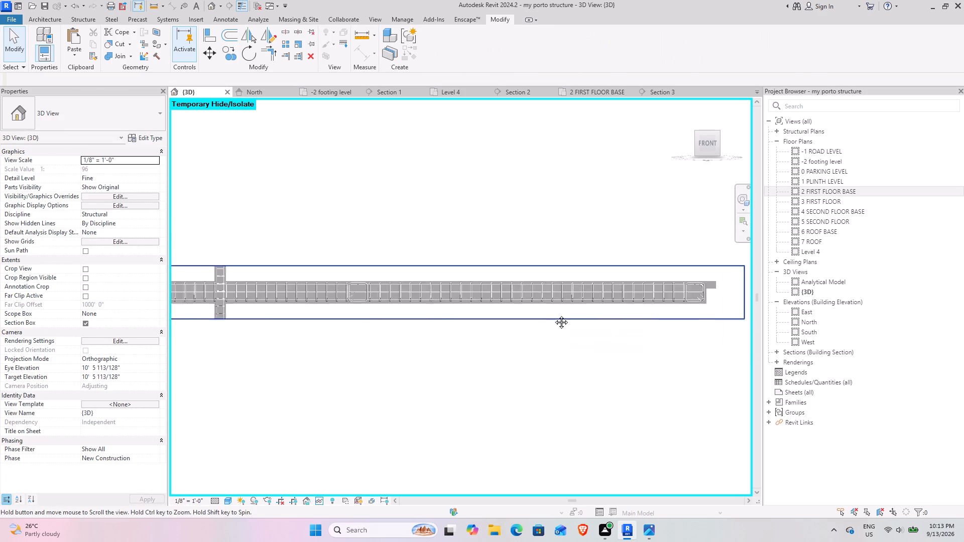
middle_drag(554, 315, 563, 310)
click(89, 324)
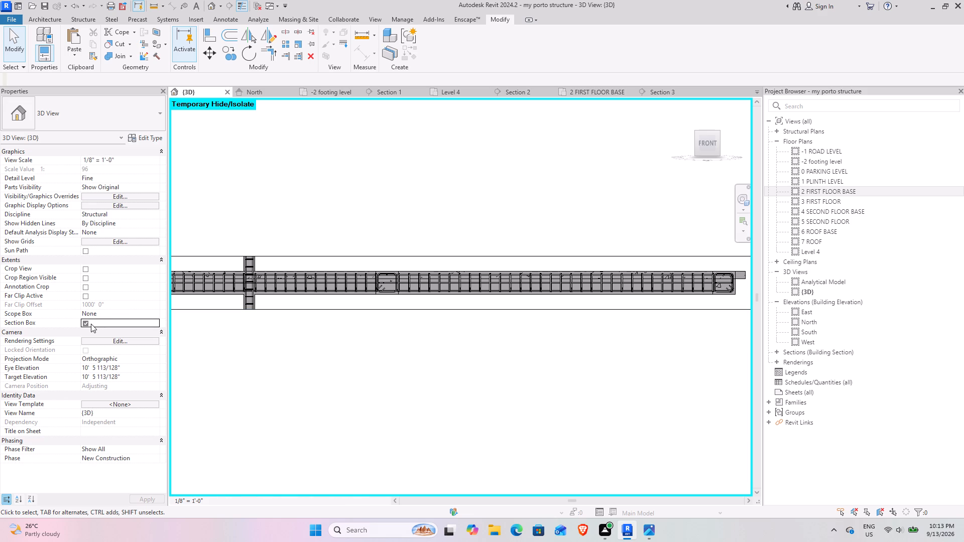
click(84, 323)
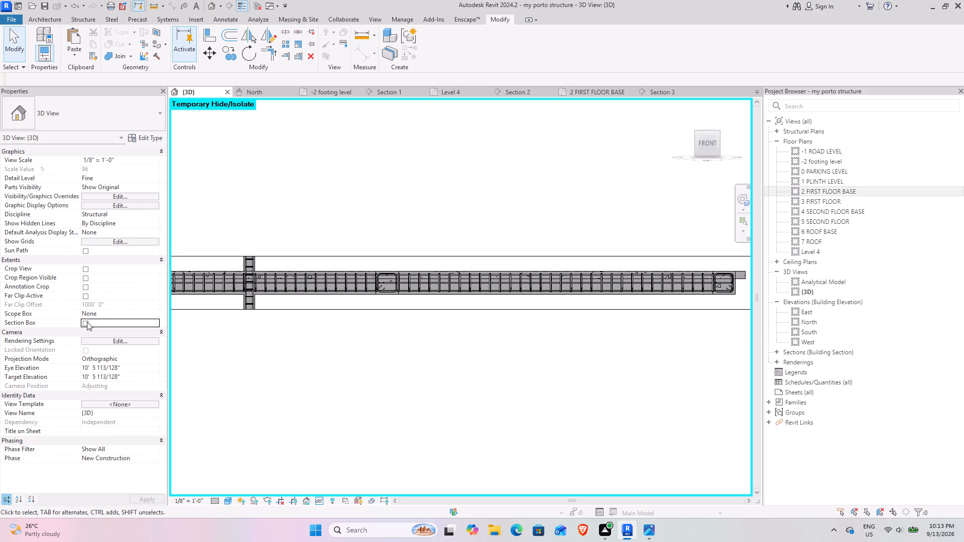
scroll(158, 363, down, 3)
scroll(286, 334, down, 3)
middle_drag(397, 335, 380, 297)
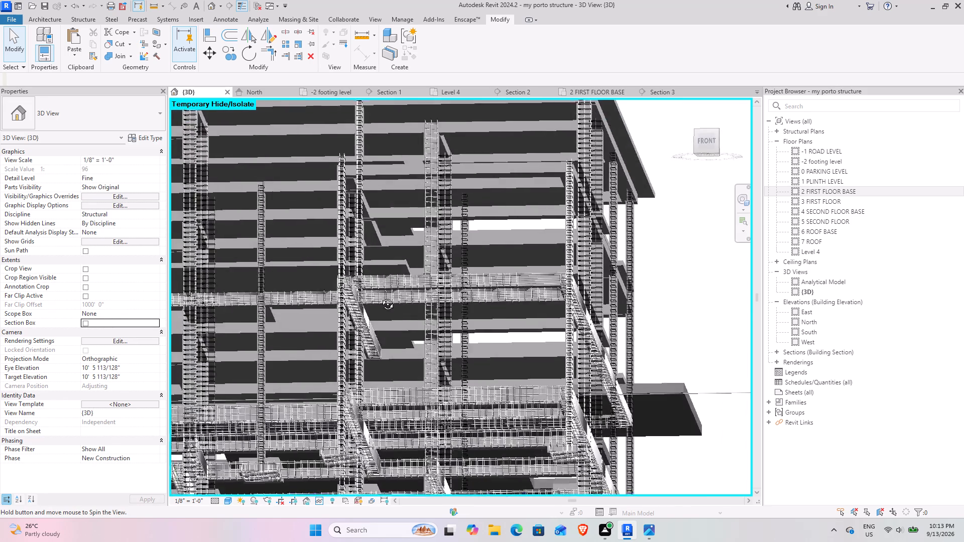
middle_drag(380, 297, 341, 316)
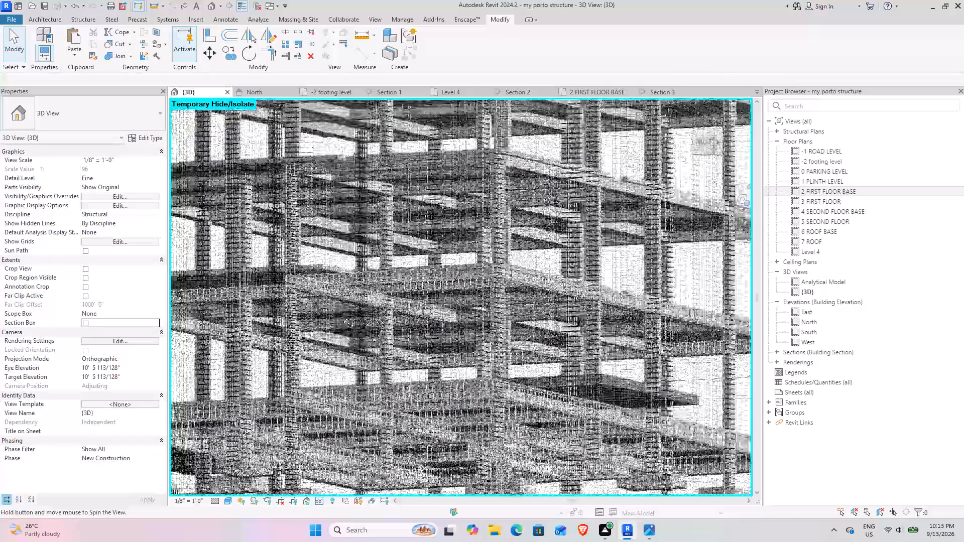
middle_drag(341, 316, 329, 306)
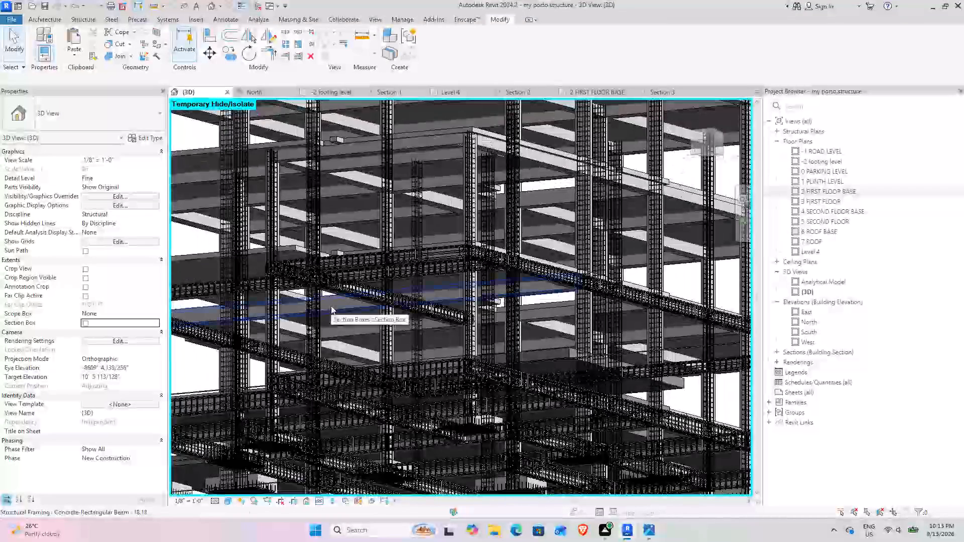
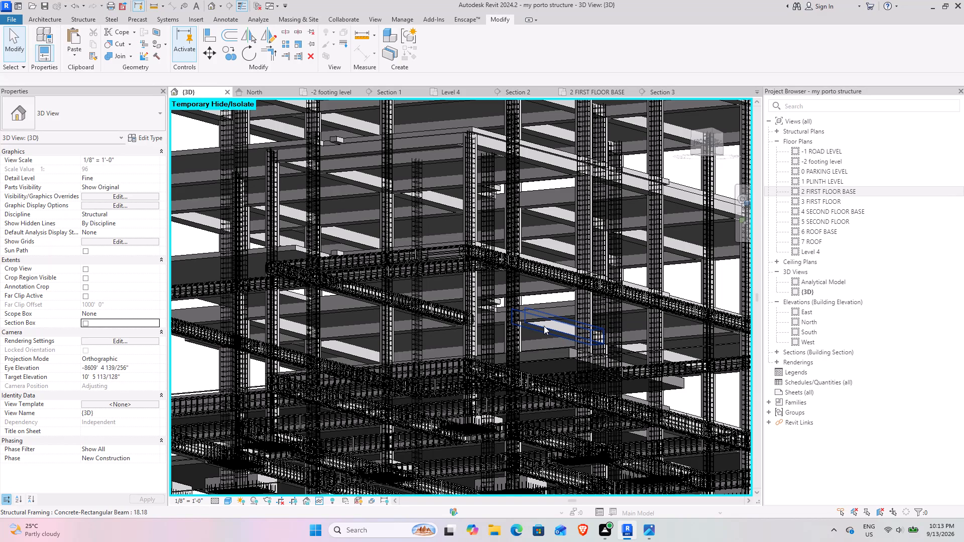
Isolate the 18.18 concrete girder on the 3 FIRST FLOOR level and its reinforcement in a section box.
scroll(450, 263, up, 4)
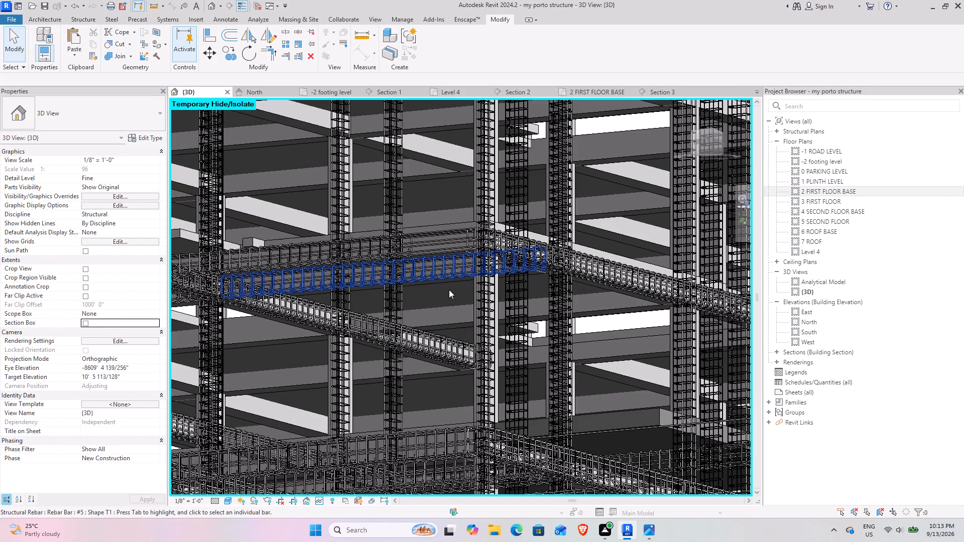
scroll(439, 311, down, 3)
shift+middle_drag(431, 349, 433, 340)
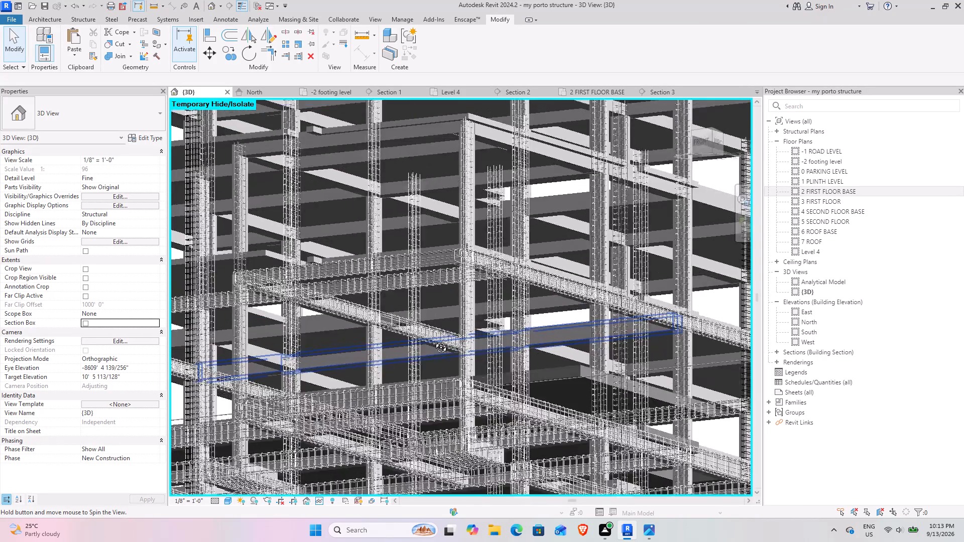
shift+middle_drag(433, 340, 443, 293)
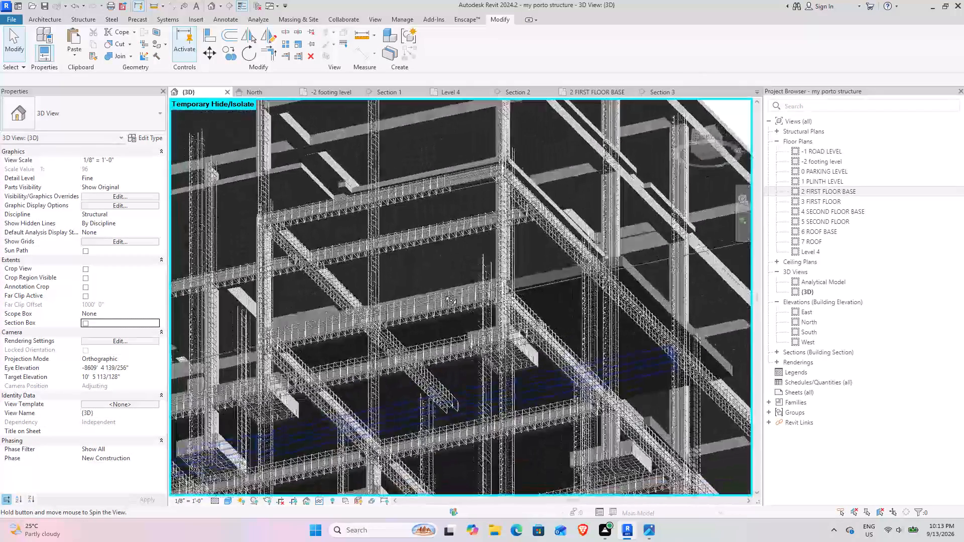
shift+middle_drag(443, 293, 447, 315)
scroll(464, 218, up, 2)
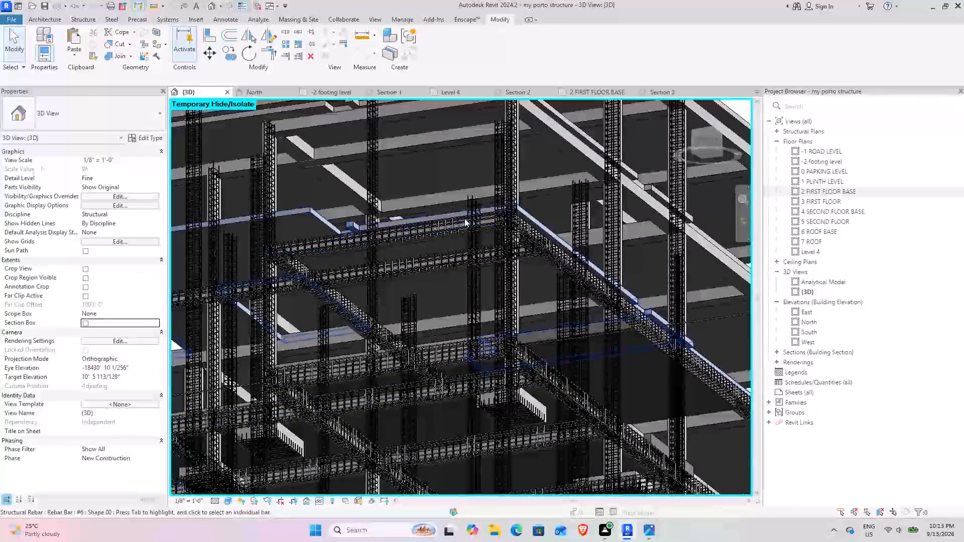
scroll(464, 218, up, 7)
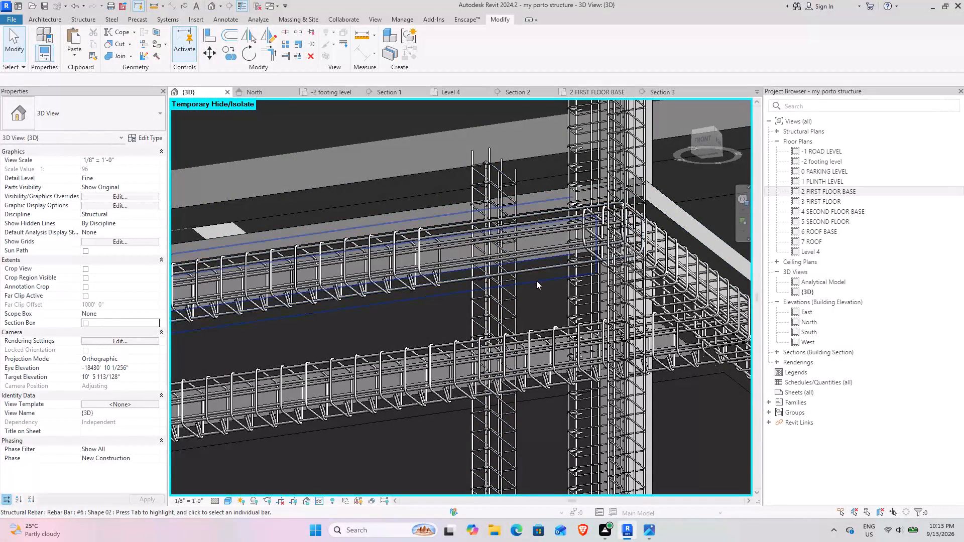
click(536, 281)
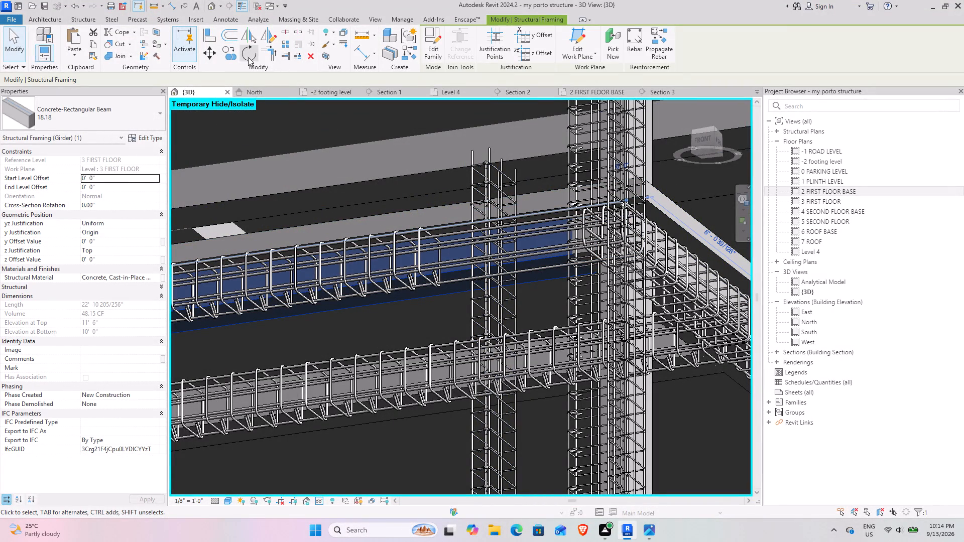
click(322, 53)
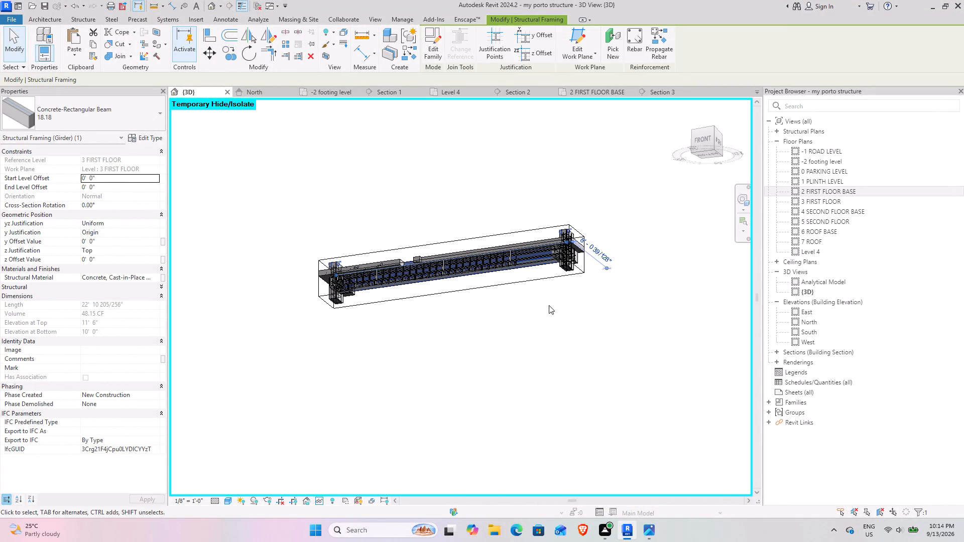
Extend the section box well beyond both end columns of the isolated girder.
click(512, 286)
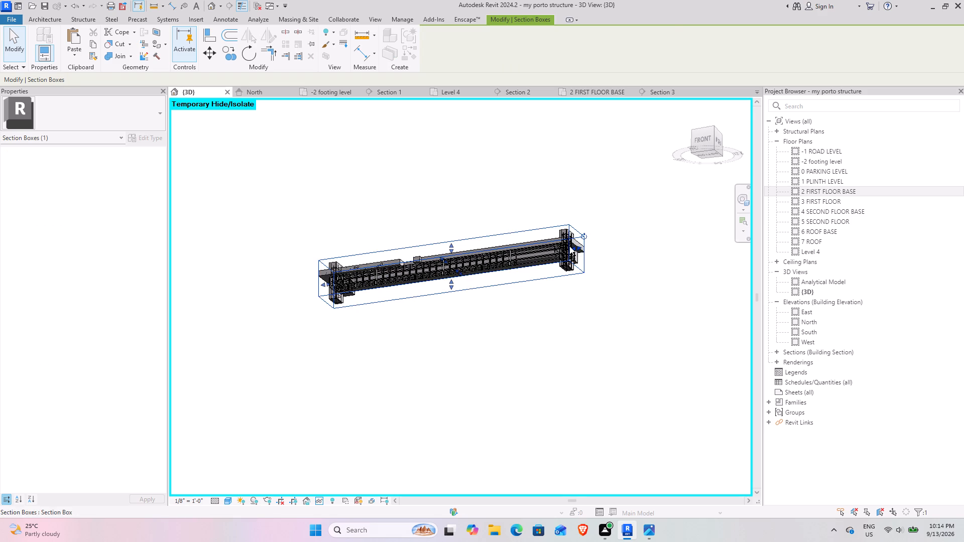
drag(569, 246, 672, 245)
drag(326, 285, 239, 285)
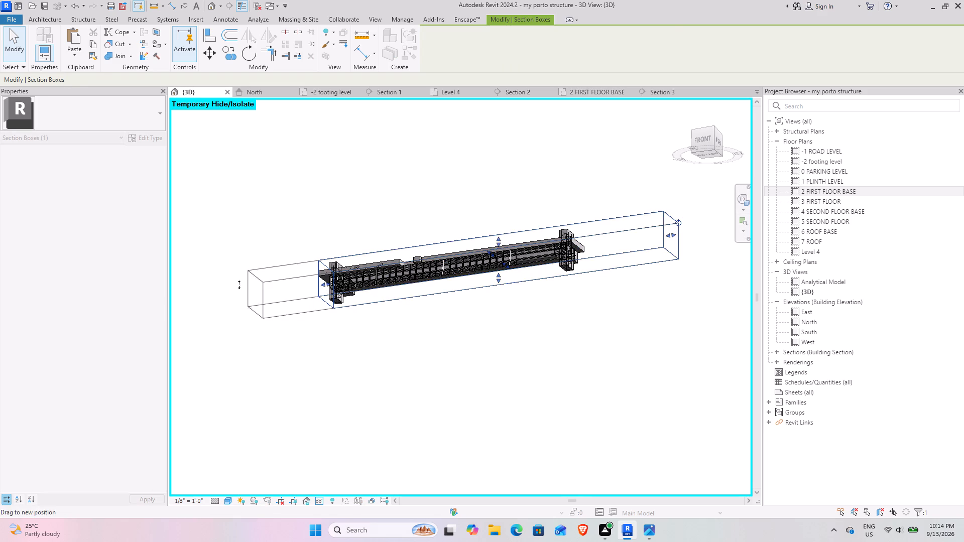
drag(239, 285, 232, 285)
Examine the isolated girder's stirrups and #6 bars between its two end columns.
shift+middle_drag(361, 332, 424, 402)
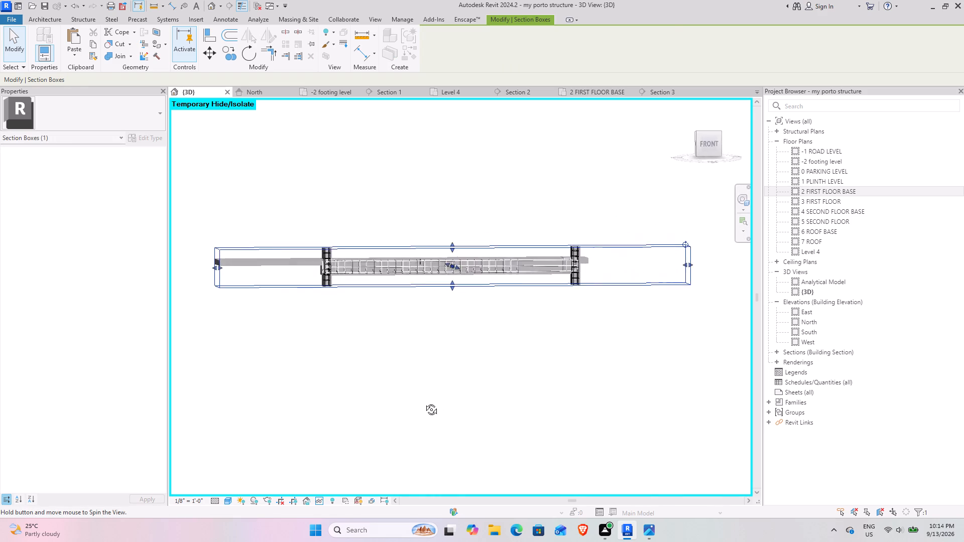
shift+middle_drag(424, 402, 372, 404)
scroll(566, 265, up, 13)
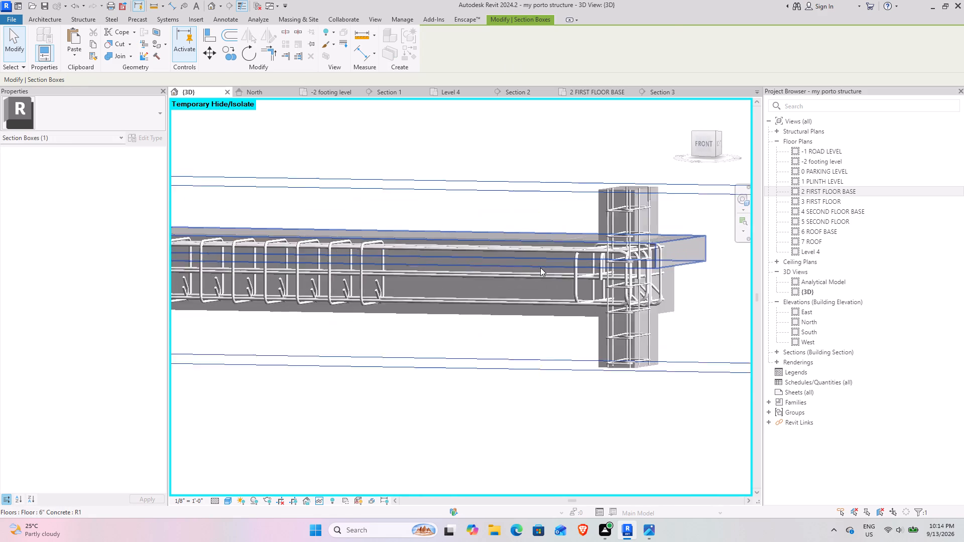
click(584, 297)
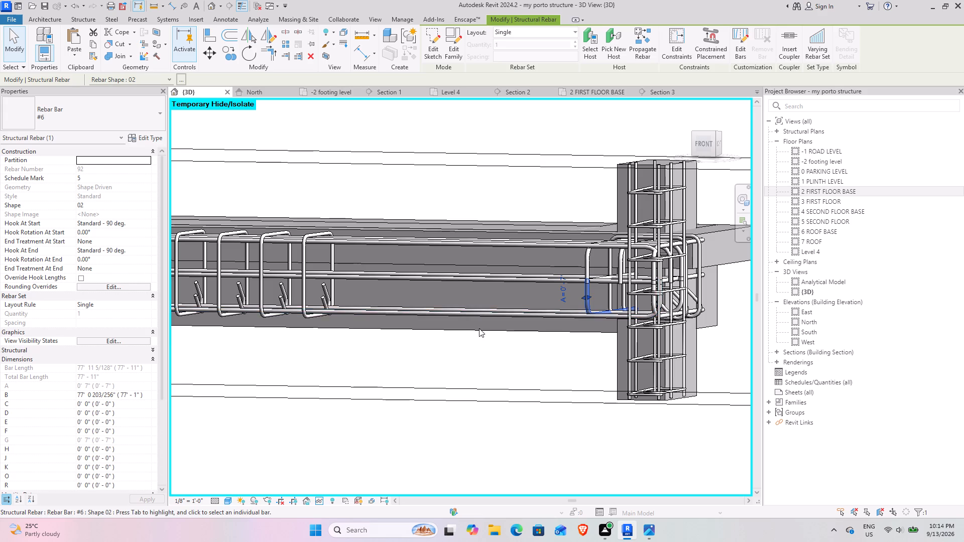
scroll(496, 339, down, 4)
shift+middle_drag(439, 358, 542, 385)
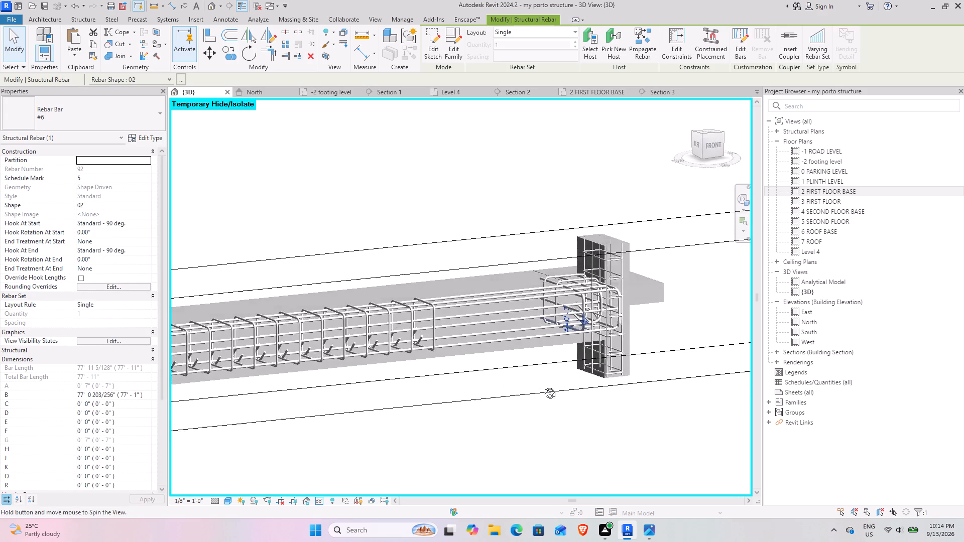
shift+middle_drag(542, 385, 542, 386)
middle_drag(478, 381, 799, 285)
scroll(521, 347, down, 4)
shift+middle_drag(345, 351, 279, 346)
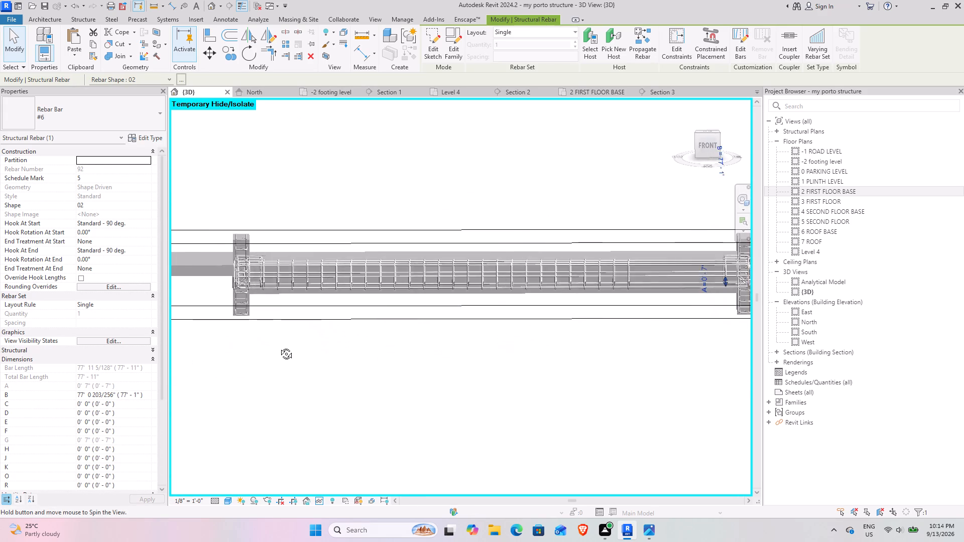
shift+middle_drag(279, 346, 258, 310)
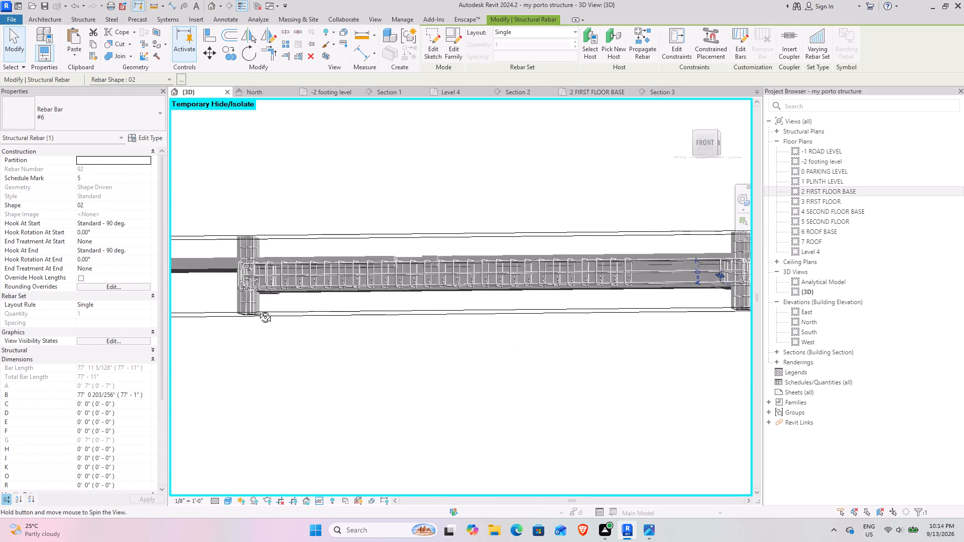
shift+middle_drag(258, 310, 260, 316)
middle_drag(525, 292, 385, 310)
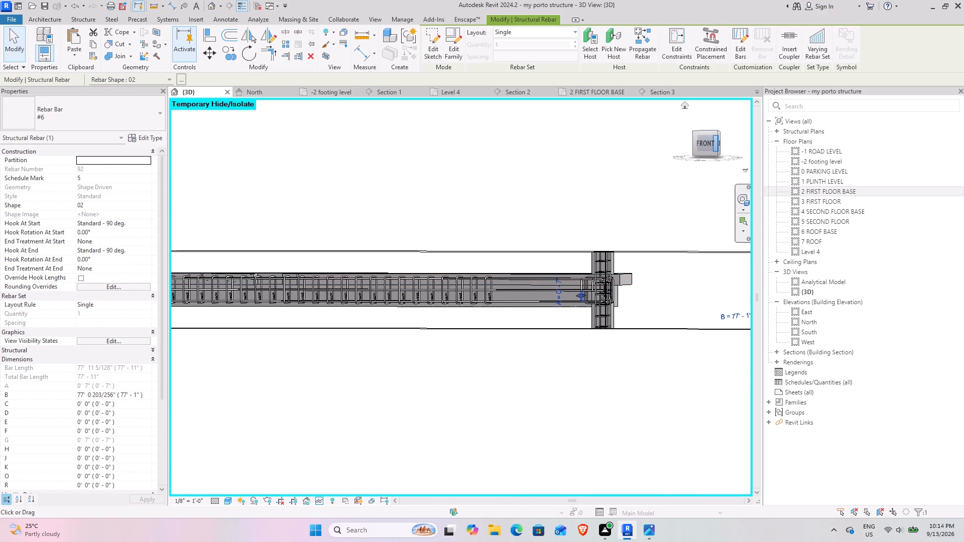
From the front view, stretch the #5 T1 stirrup set across the gap up to the hooked bars at the end column.
click(707, 142)
scroll(469, 298, down, 8)
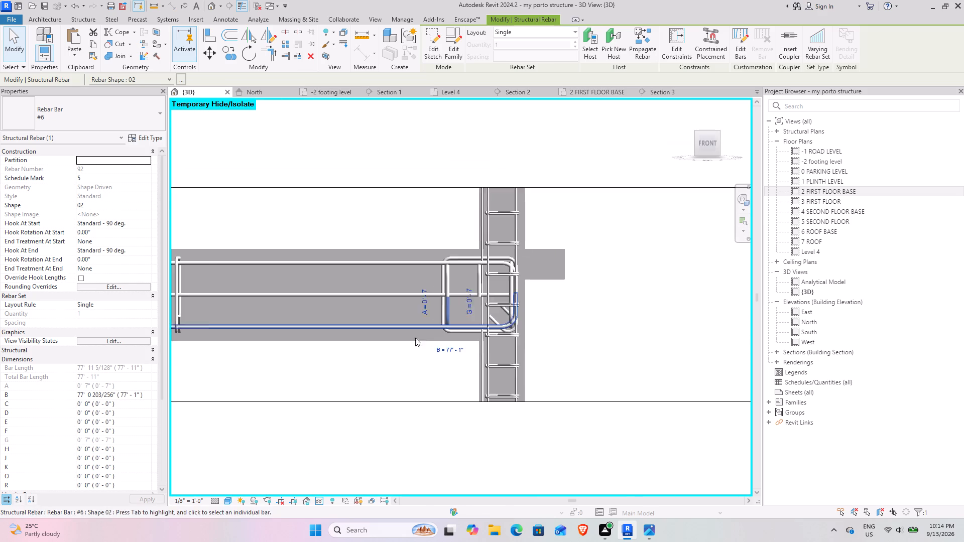
middle_drag(390, 341, 452, 332)
click(272, 303)
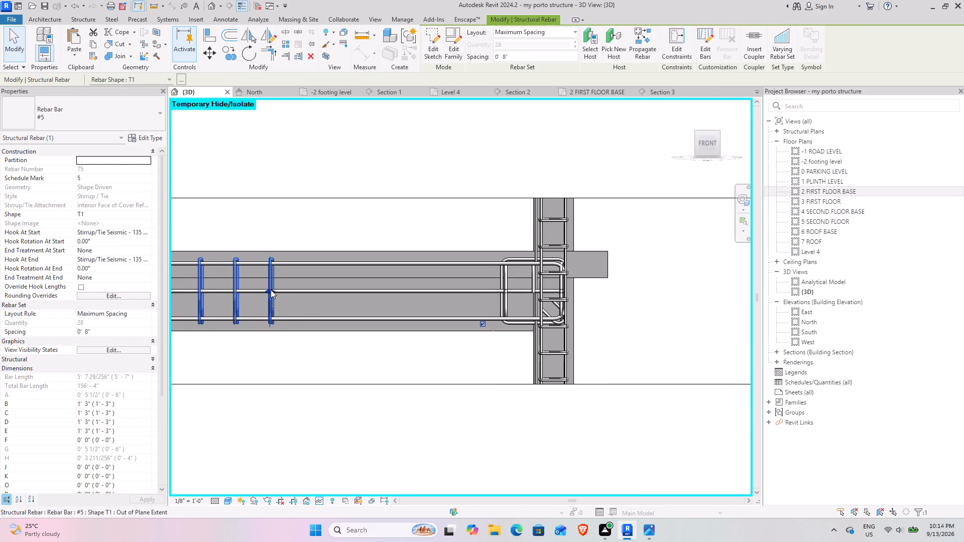
drag(271, 290, 497, 290)
scroll(416, 312, down, 5)
middle_drag(302, 350, 547, 311)
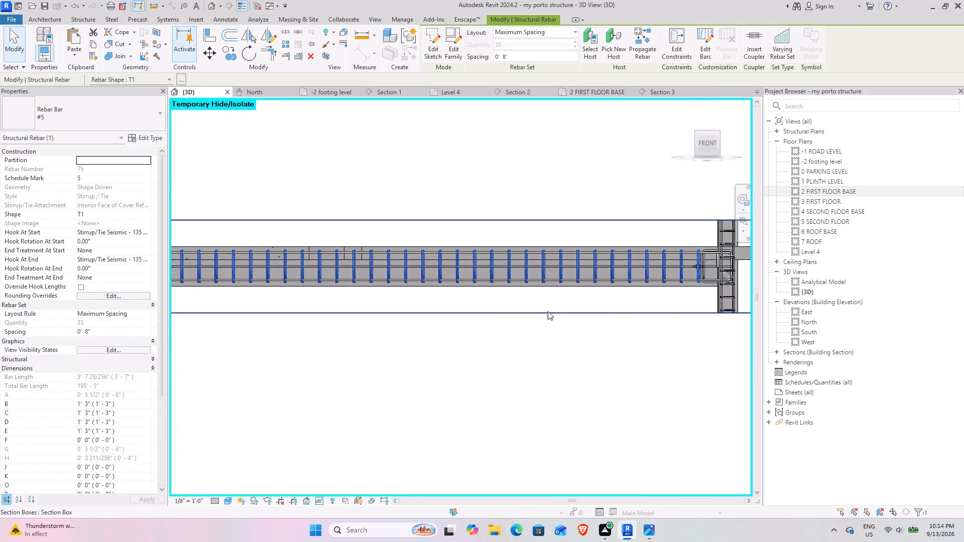
click(458, 377)
Move the #5 stirrup set's first tie inward from inside the opposite end column to that column's inner face.
scroll(719, 263, up, 9)
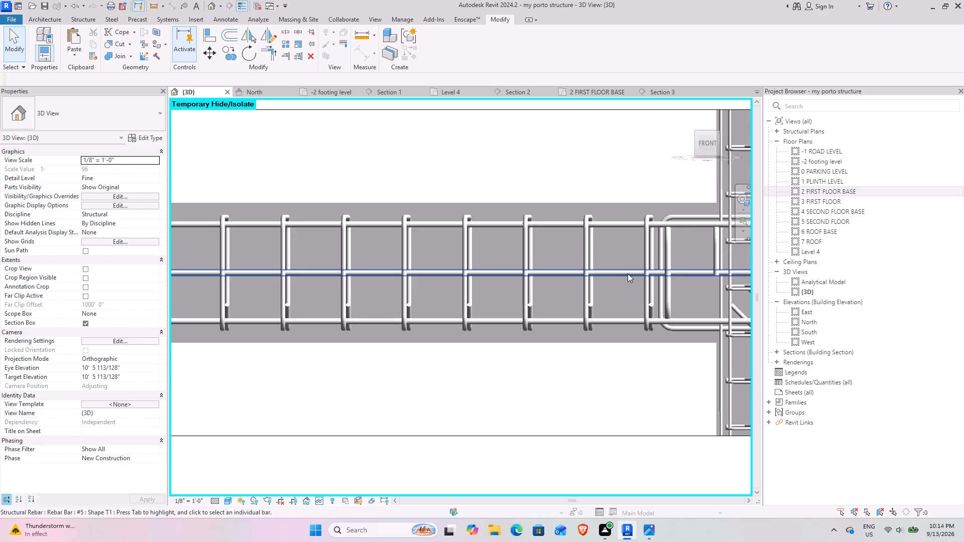
scroll(529, 293, down, 9)
middle_drag(342, 335, 706, 297)
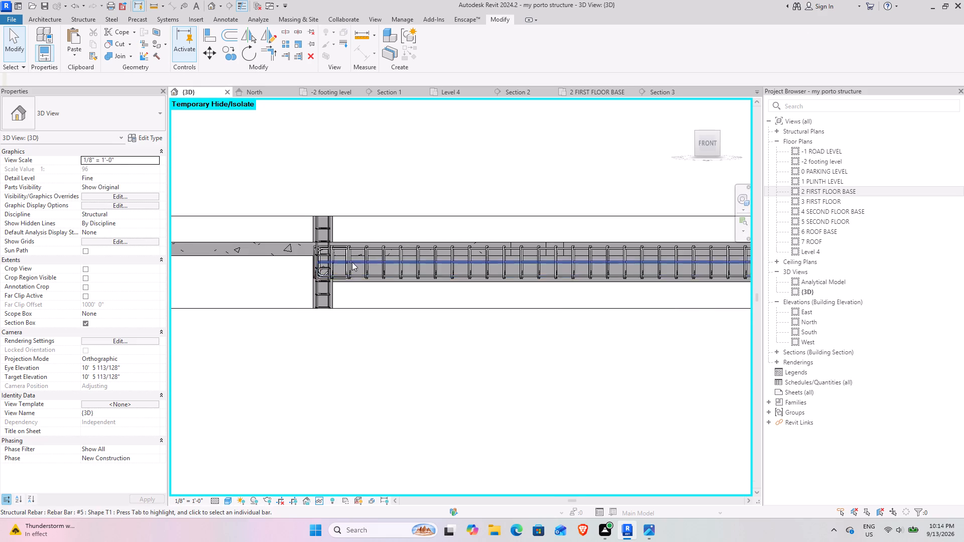
scroll(348, 260, up, 9)
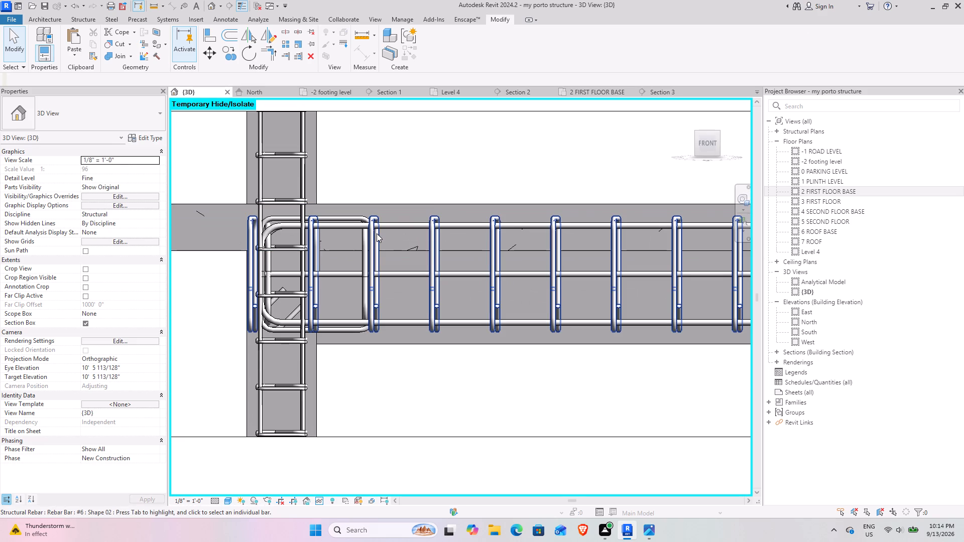
click(377, 233)
drag(247, 274, 269, 277)
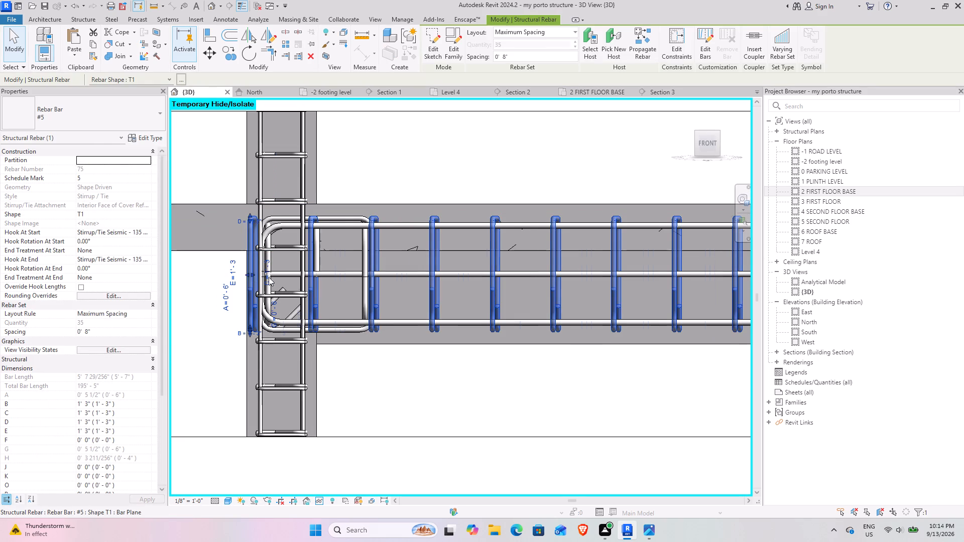
drag(269, 277, 321, 280)
click(398, 175)
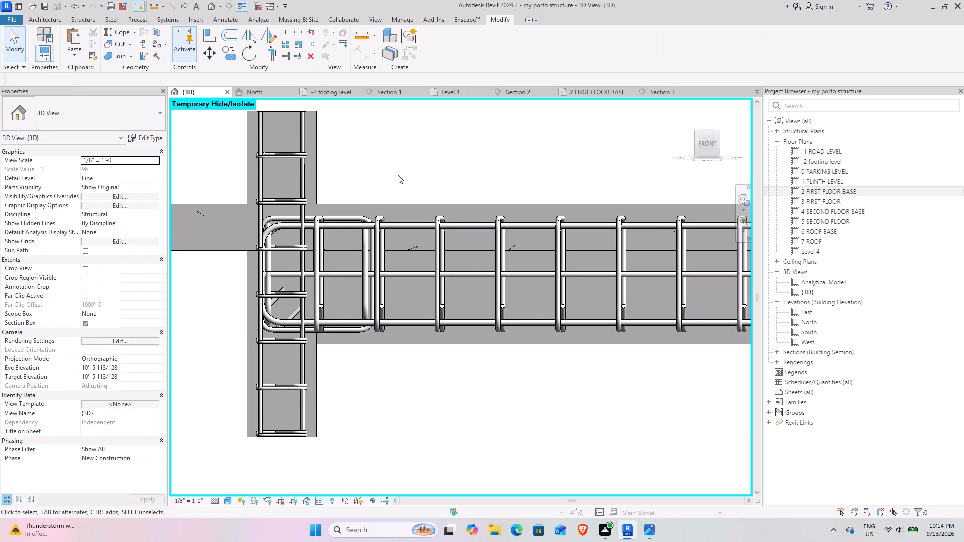
Turn off the section box in the 3D view.
scroll(364, 169, down, 8)
click(84, 322)
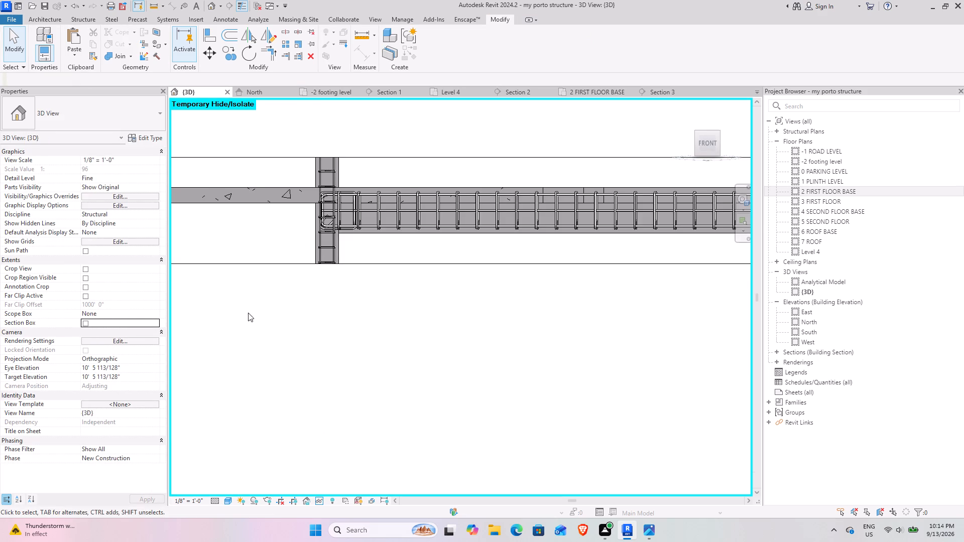
Propagate the reinforced first-floor beam's rebar to the neighbouring parallel 18.18 girder on 3 FIRST FLOOR, aligned by host.
middle_drag(455, 268, 437, 243)
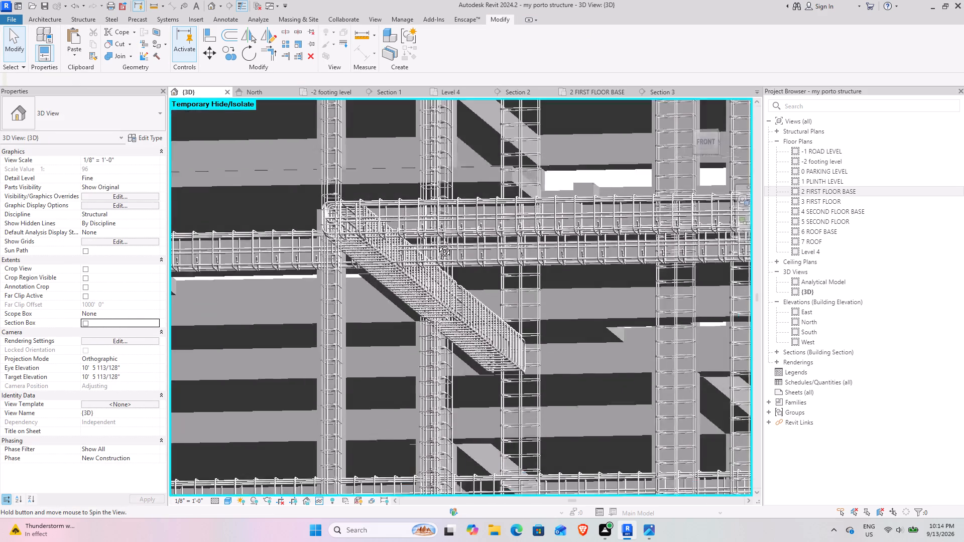
middle_drag(437, 243, 457, 248)
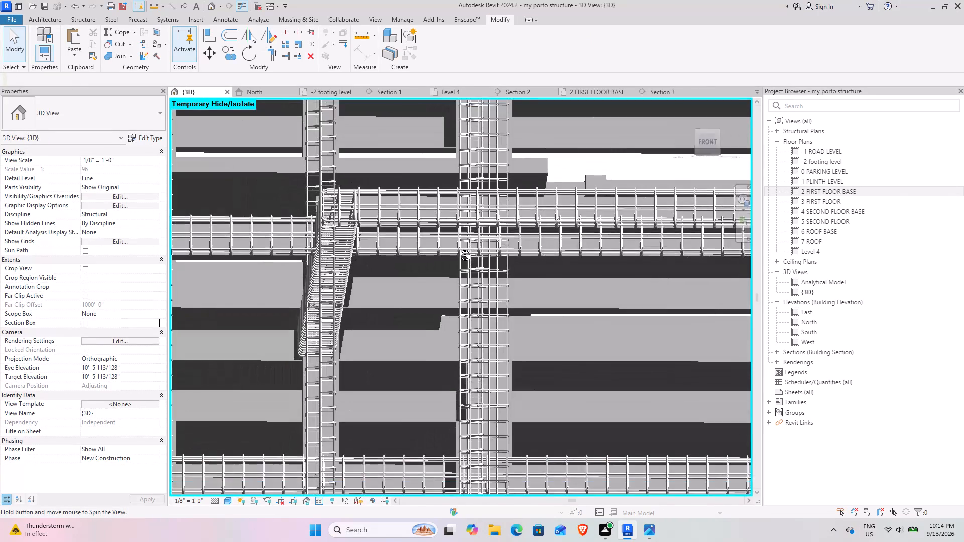
middle_drag(457, 248, 505, 247)
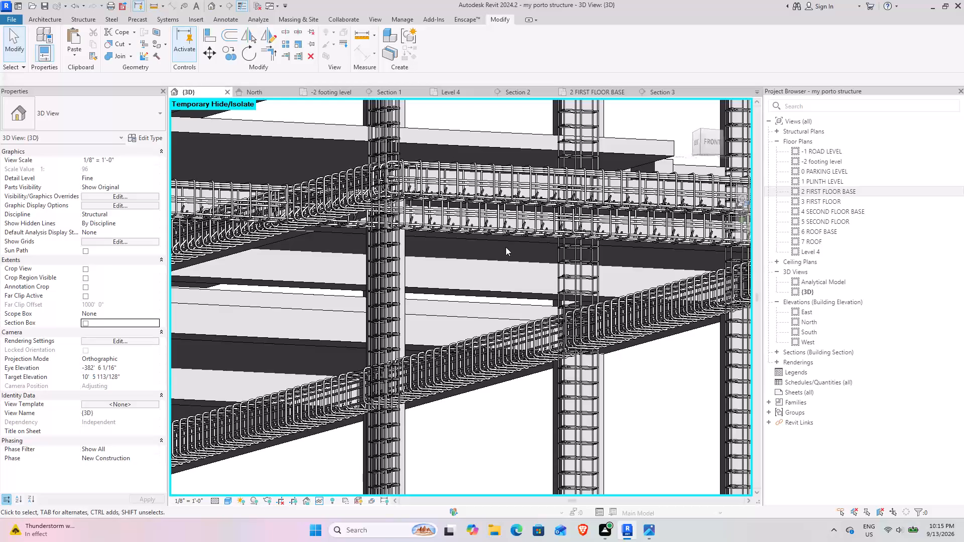
scroll(510, 248, down, 3)
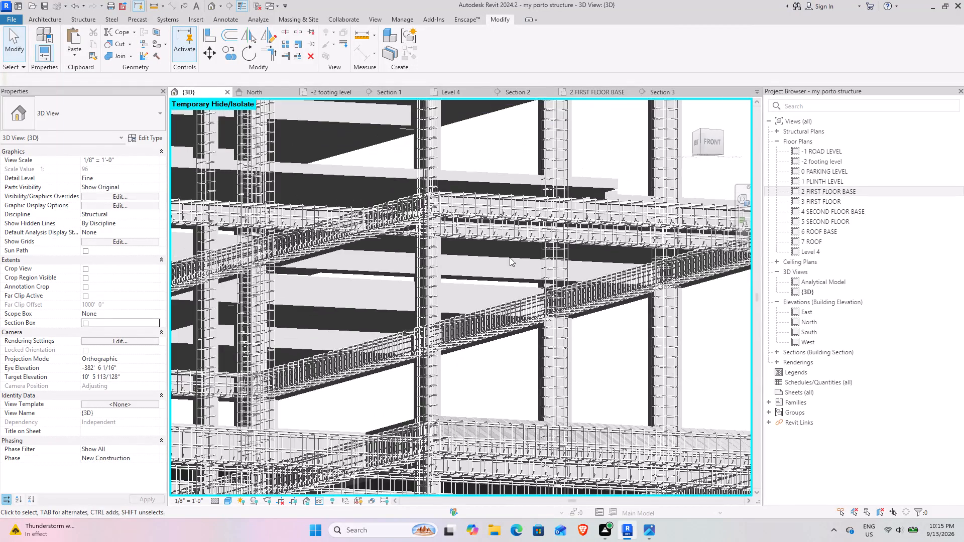
scroll(507, 266, down, 3)
scroll(501, 316, down, 3)
middle_drag(495, 303, 495, 297)
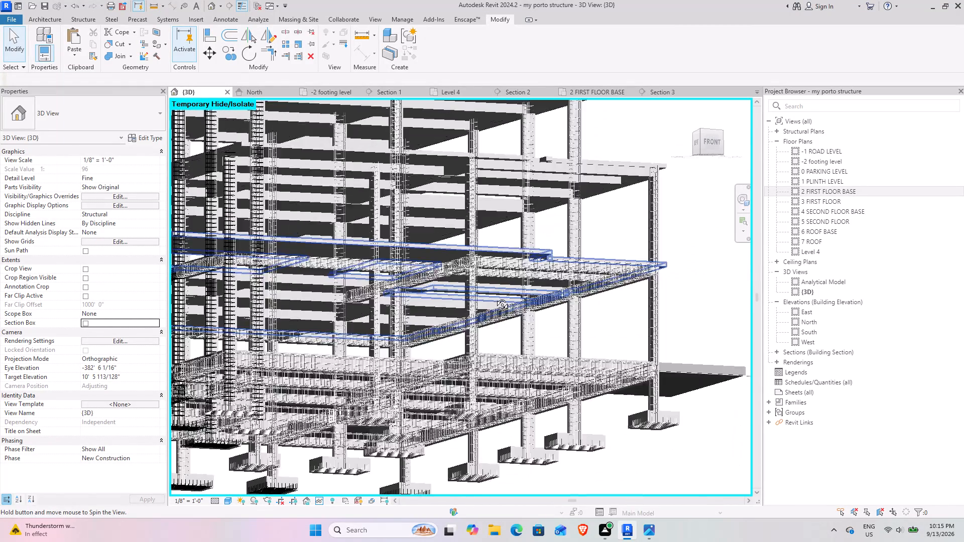
middle_drag(495, 297, 512, 259)
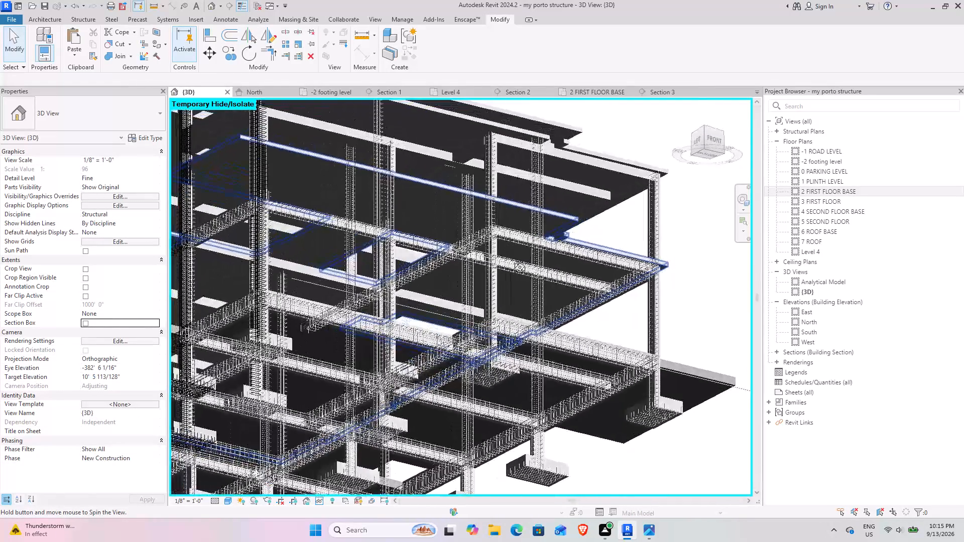
middle_drag(512, 259, 417, 277)
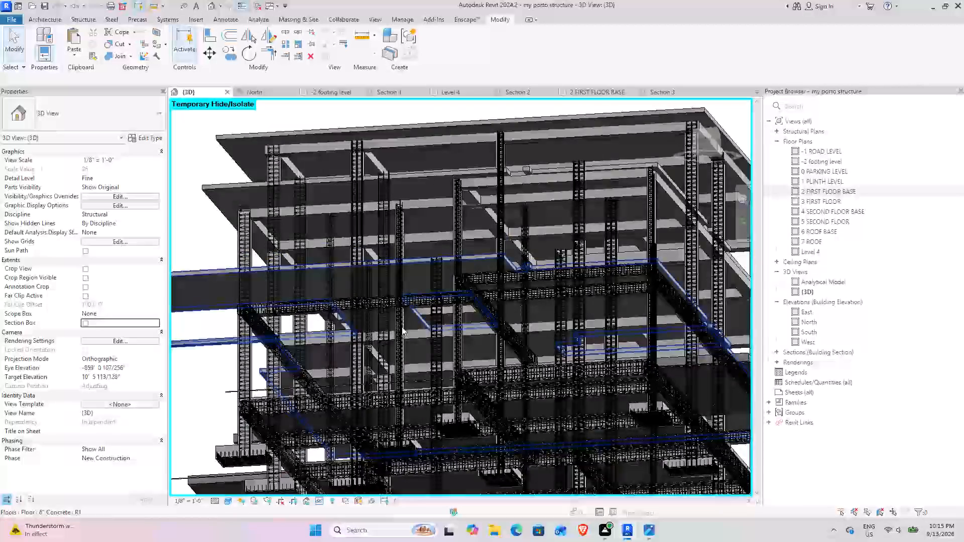
scroll(402, 327, up, 7)
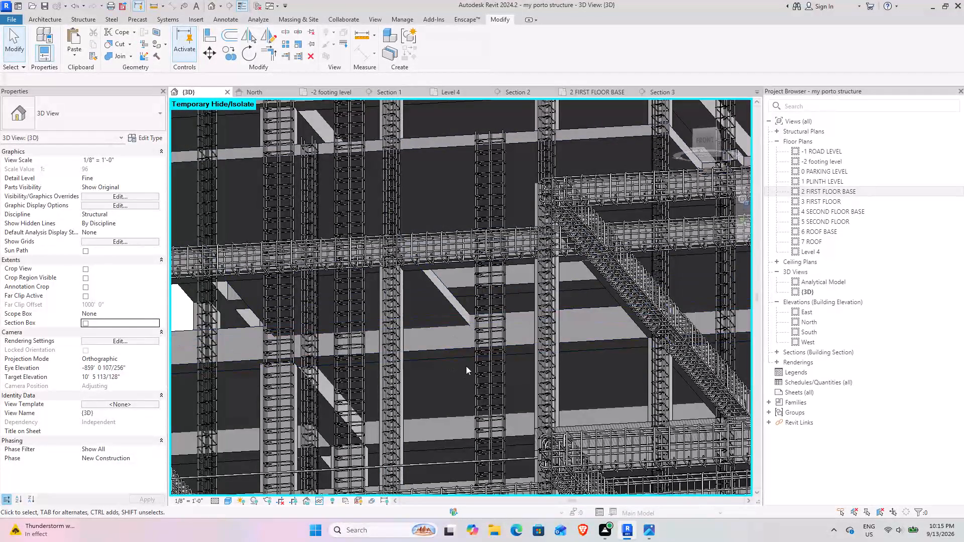
scroll(417, 269, up, 5)
click(451, 269)
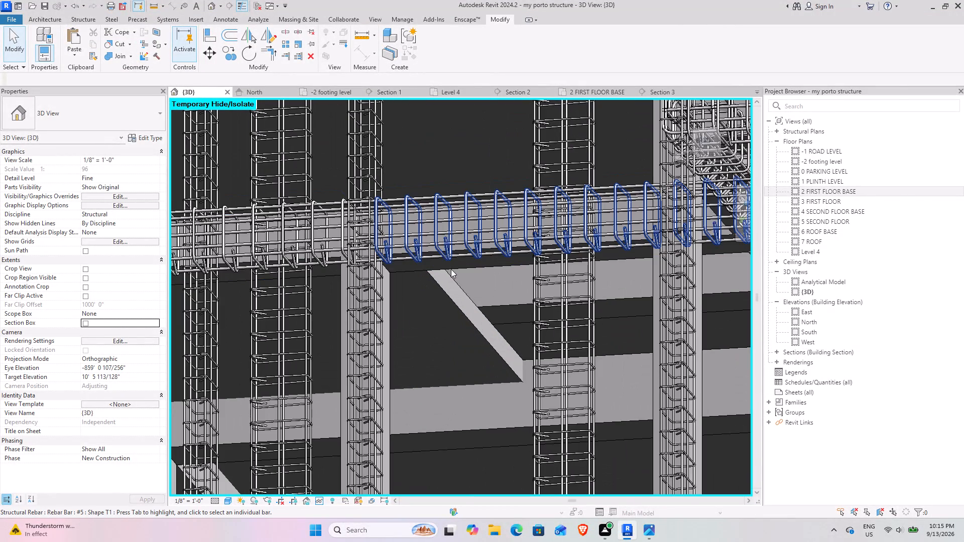
click(652, 55)
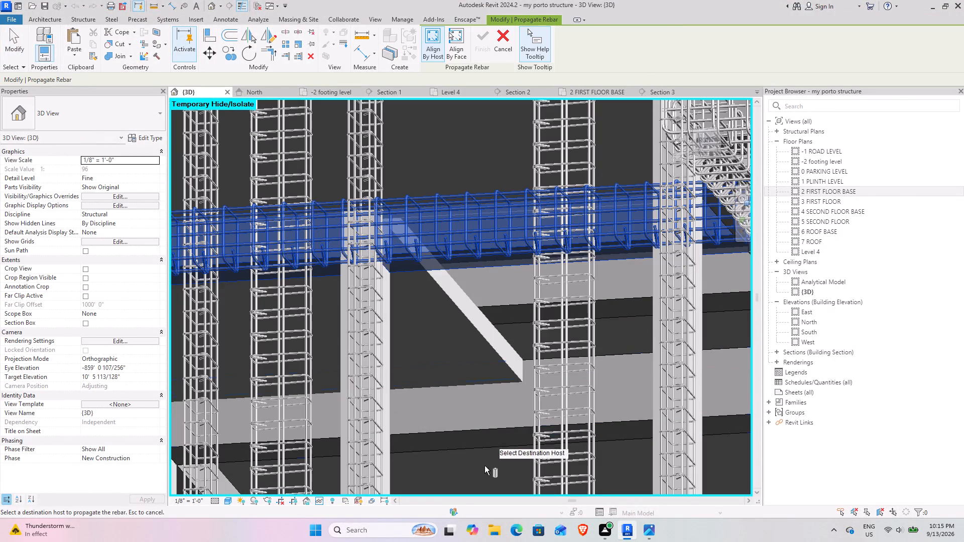
click(484, 444)
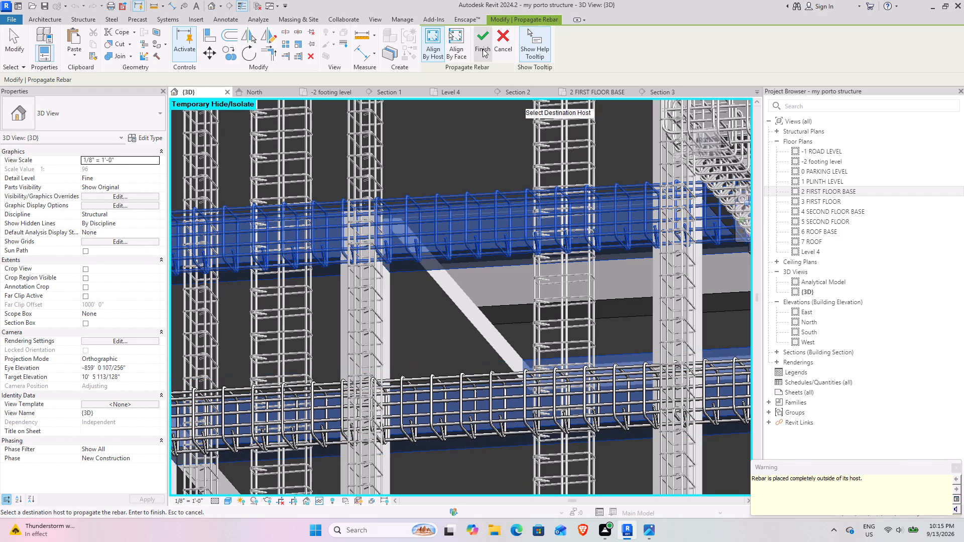
click(483, 49)
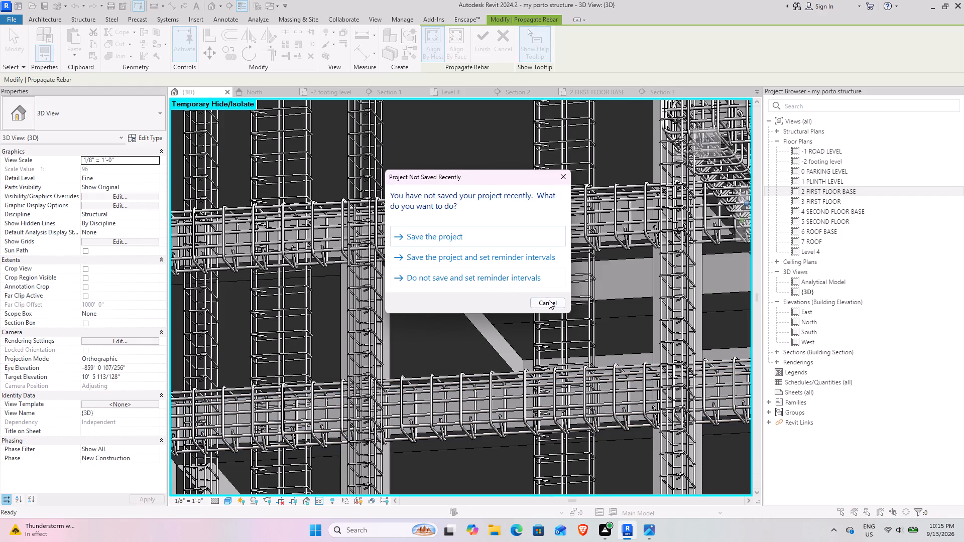
click(550, 301)
click(10, 47)
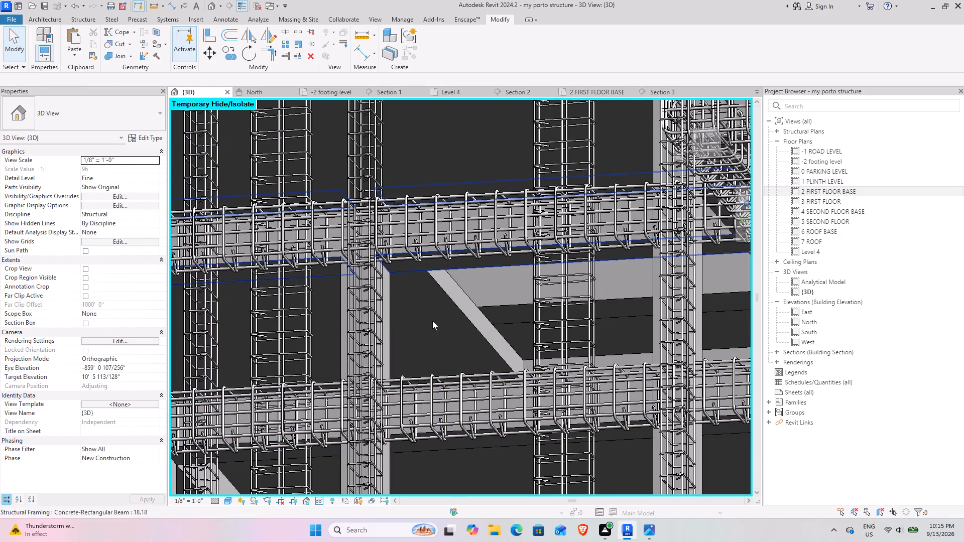
Isolate the receiving 18.18 girder in the 3D view with a selection box.
click(469, 452)
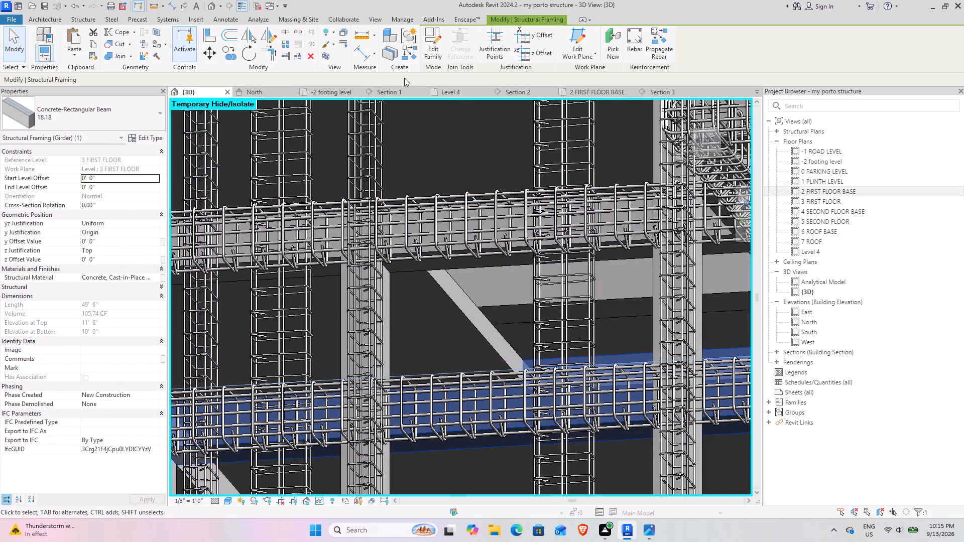
click(327, 56)
shift+middle_drag(510, 346, 512, 351)
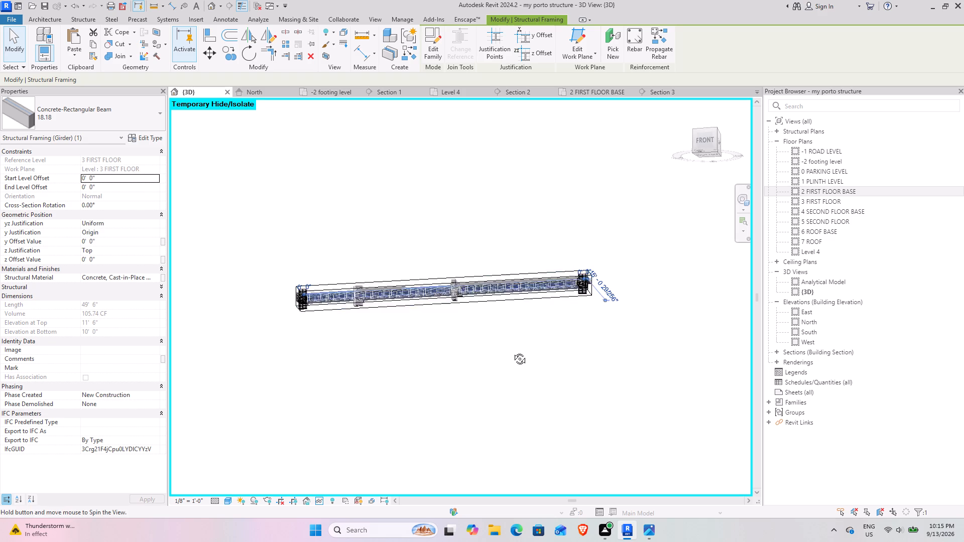
shift+middle_drag(512, 351, 546, 381)
Stretch the section box lengthwise well beyond both end columns of the isolated girder.
click(513, 303)
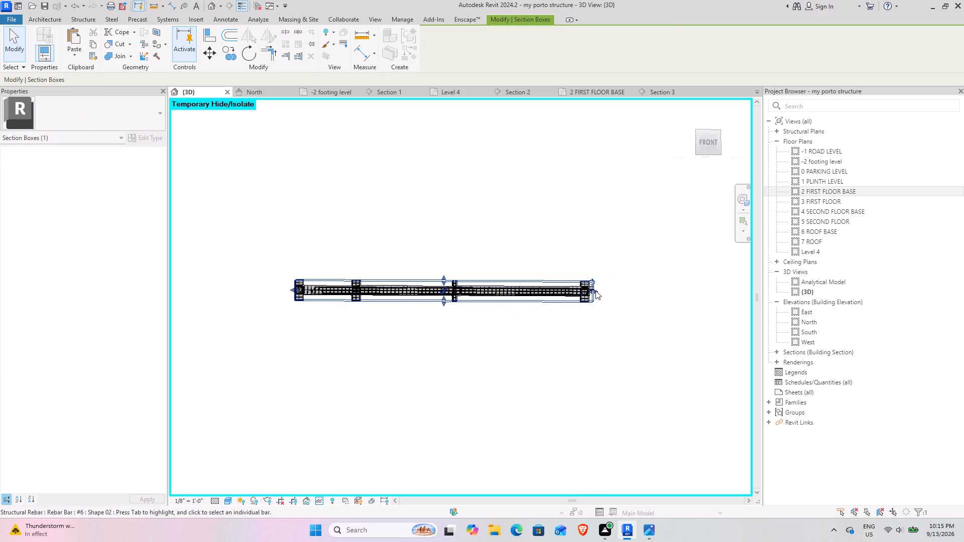
drag(593, 290, 708, 290)
drag(293, 289, 291, 288)
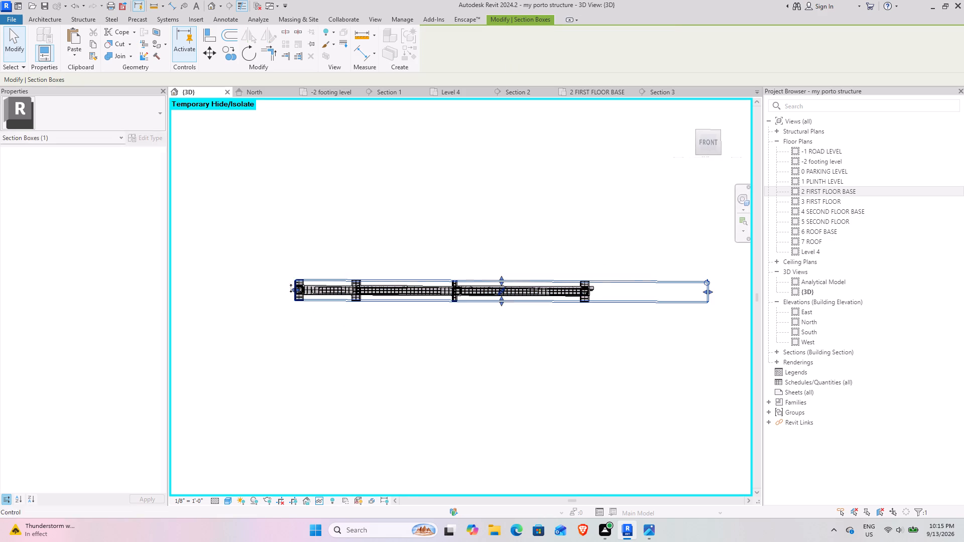
drag(291, 288, 190, 278)
click(396, 321)
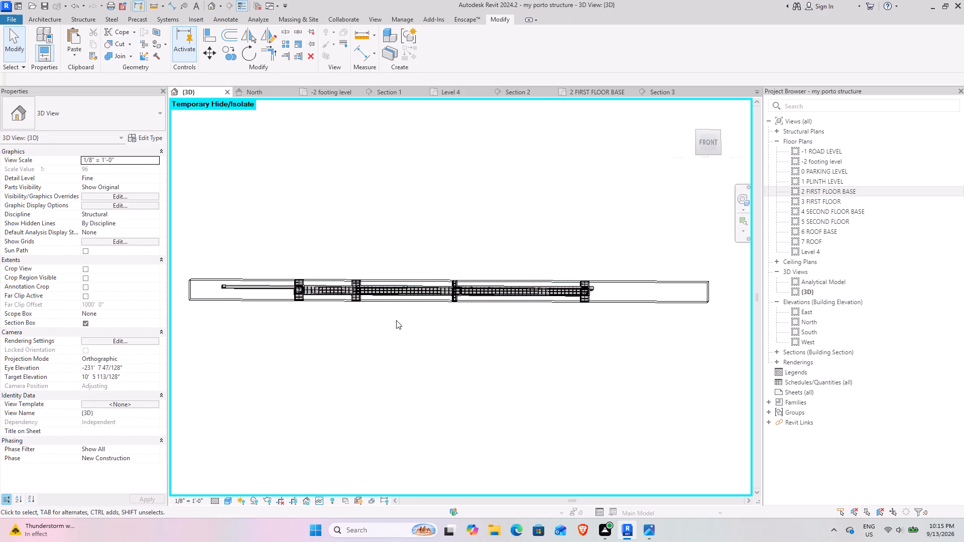
Delete the short two-tie #5 T1 stirrup set at the girder's end column, beyond the main stirrup run.
shift+middle_drag(396, 320, 337, 374)
scroll(308, 276, up, 3)
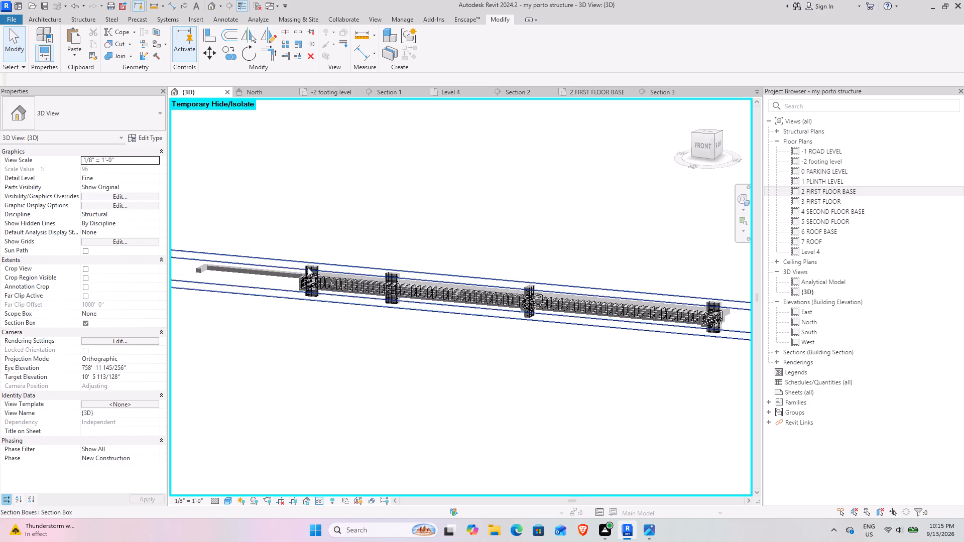
scroll(308, 267, up, 12)
shift+middle_drag(390, 381, 410, 379)
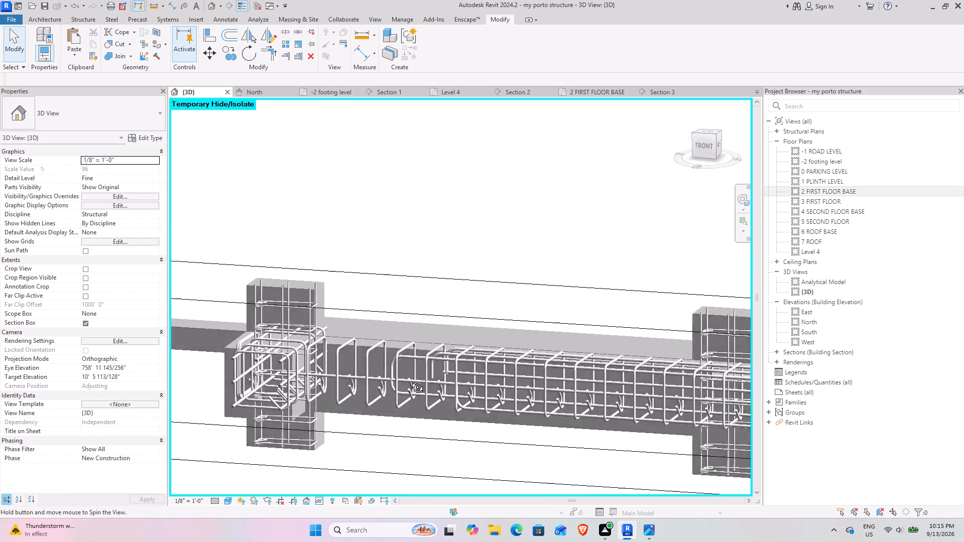
shift+middle_drag(410, 379, 431, 417)
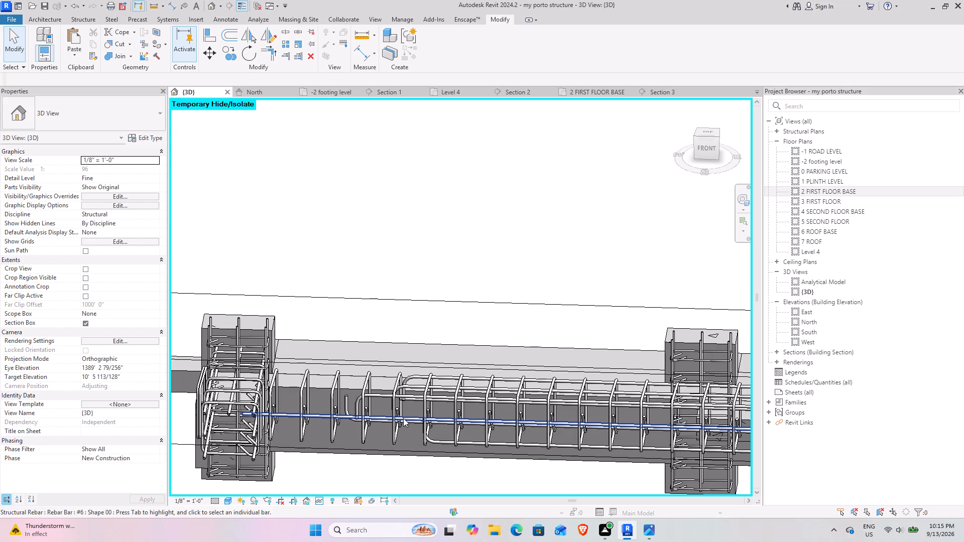
scroll(382, 409, up, 4)
middle_drag(310, 437, 500, 353)
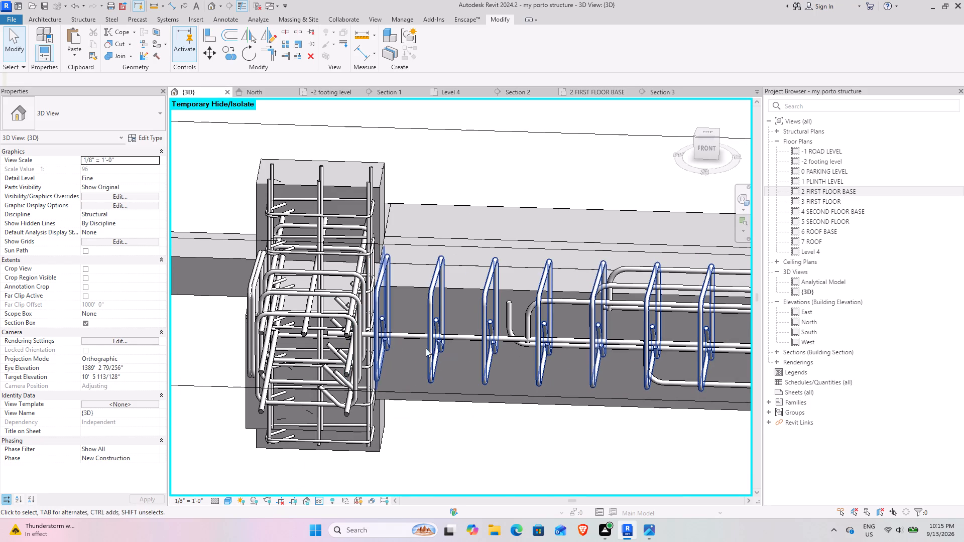
click(248, 297)
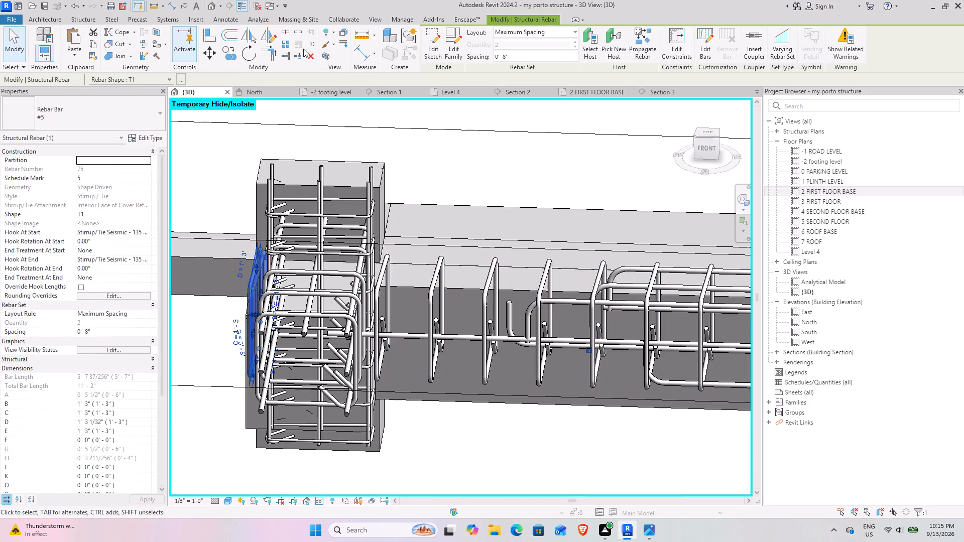
click(307, 60)
Examine the stirrups and #6 bars along the girder up to and around the opposite end column.
scroll(472, 372, down, 5)
middle_drag(604, 378, 104, 378)
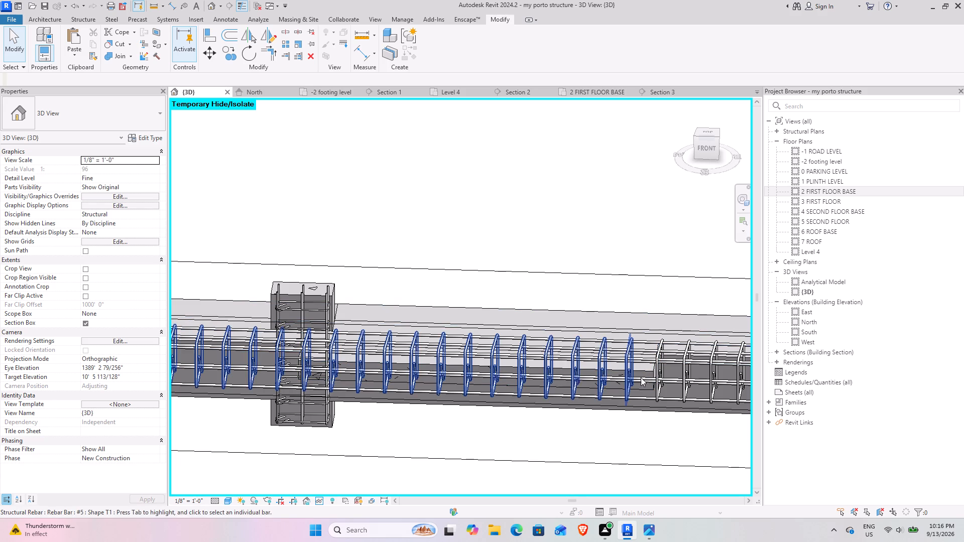
middle_drag(661, 377, 276, 377)
middle_drag(627, 367, 326, 363)
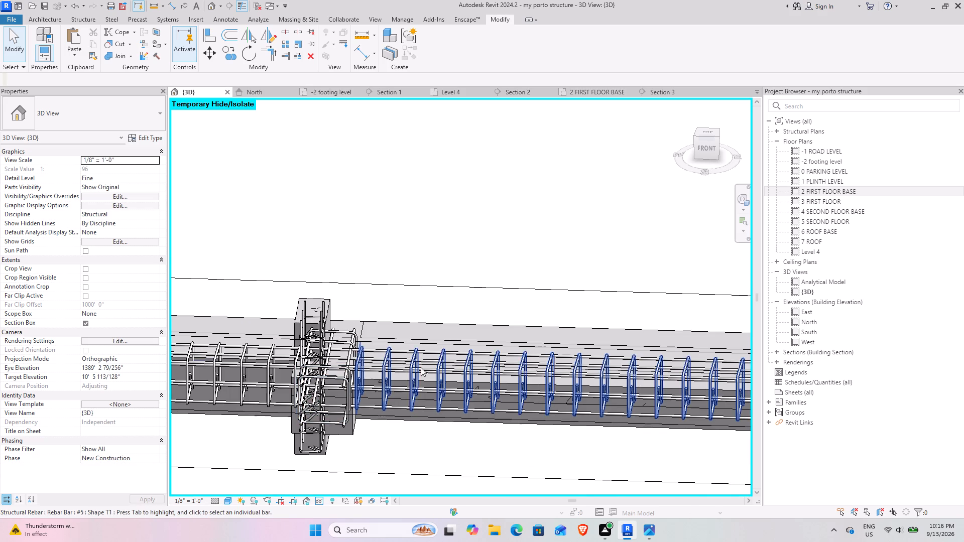
middle_drag(639, 394, 290, 393)
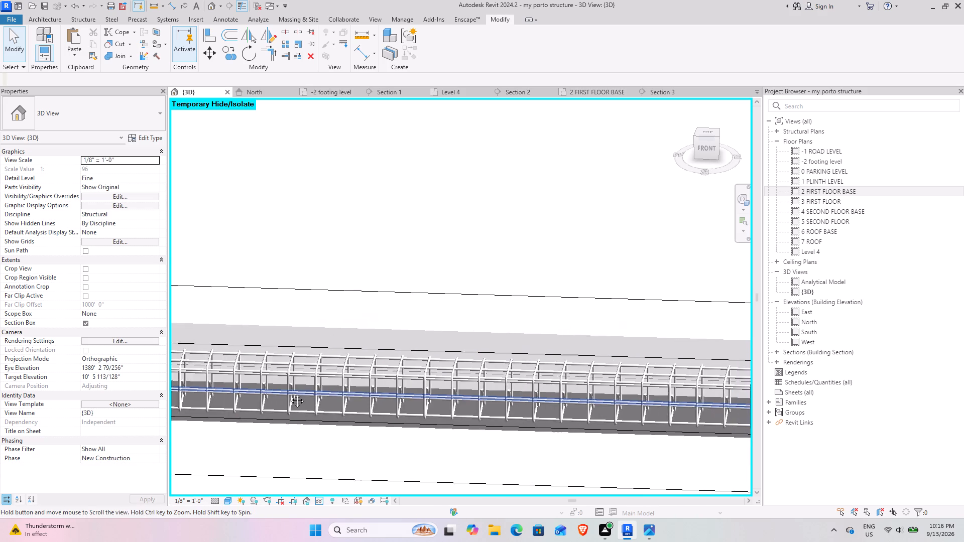
middle_drag(290, 393, 186, 393)
middle_drag(602, 396, 250, 396)
scroll(462, 412, up, 4)
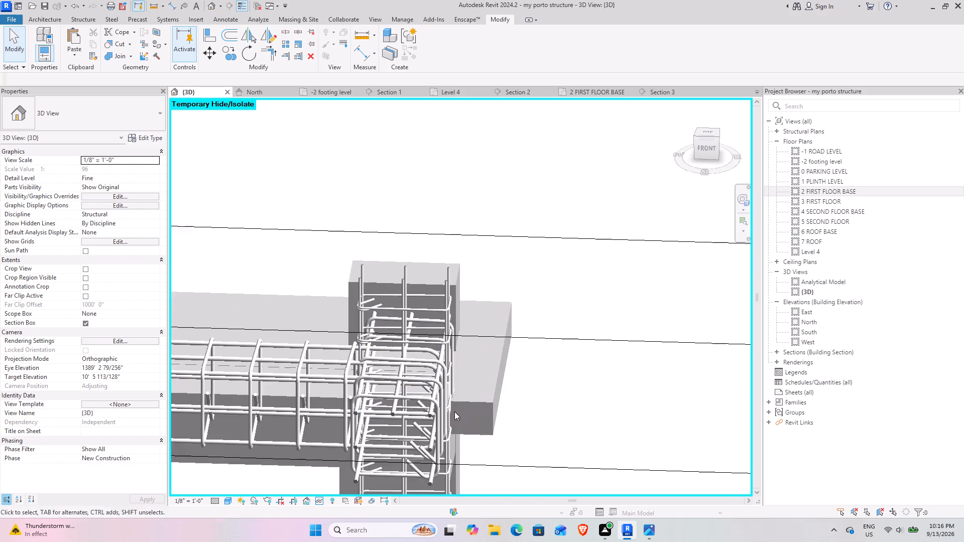
scroll(423, 422, up, 3)
middle_drag(341, 441, 436, 401)
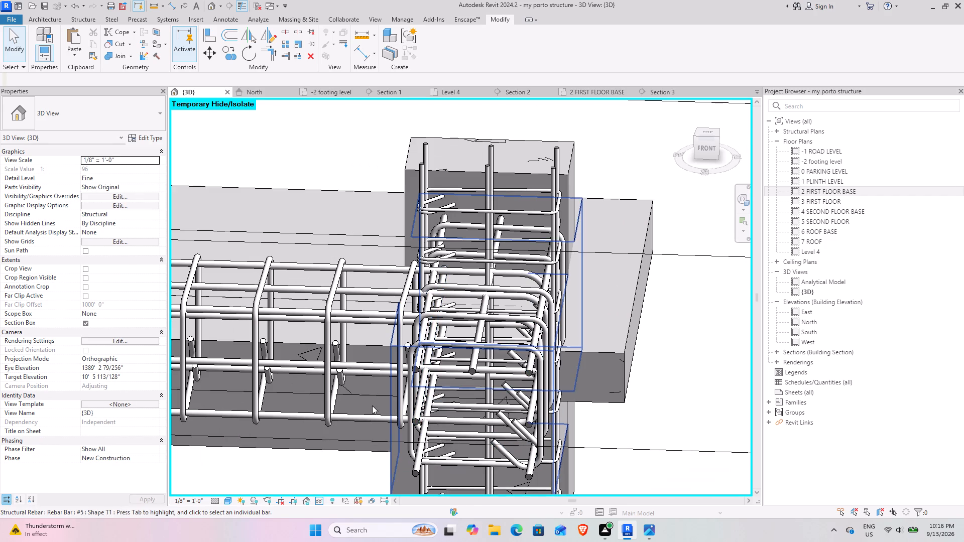
shift+middle_drag(359, 399, 370, 382)
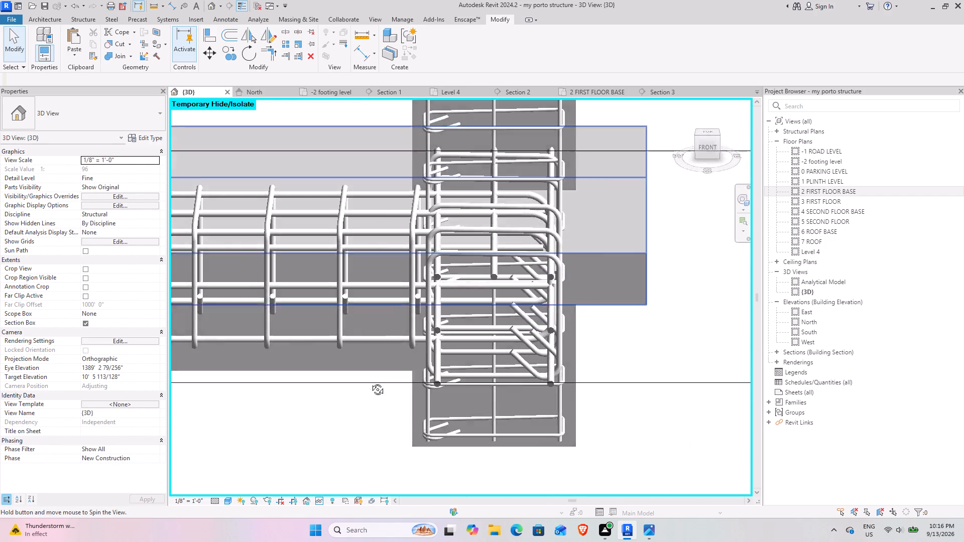
shift+middle_drag(370, 382, 357, 316)
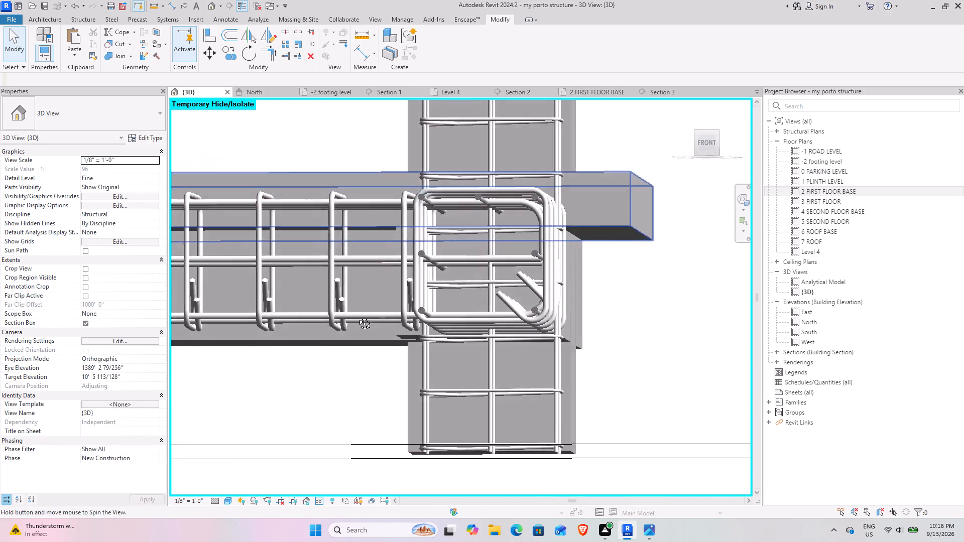
shift+middle_drag(357, 316, 352, 340)
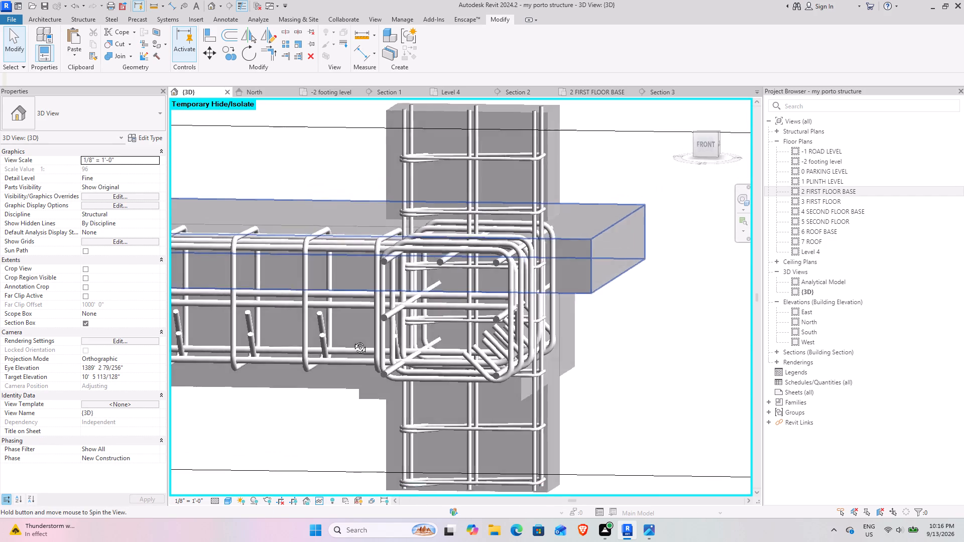
shift+middle_drag(352, 340, 369, 345)
Extend the hooked ends of the two short bottom #6 bars into the girder's opposite end column, just inside its outer tie.
scroll(363, 350, down, 8)
middle_drag(297, 390, 383, 390)
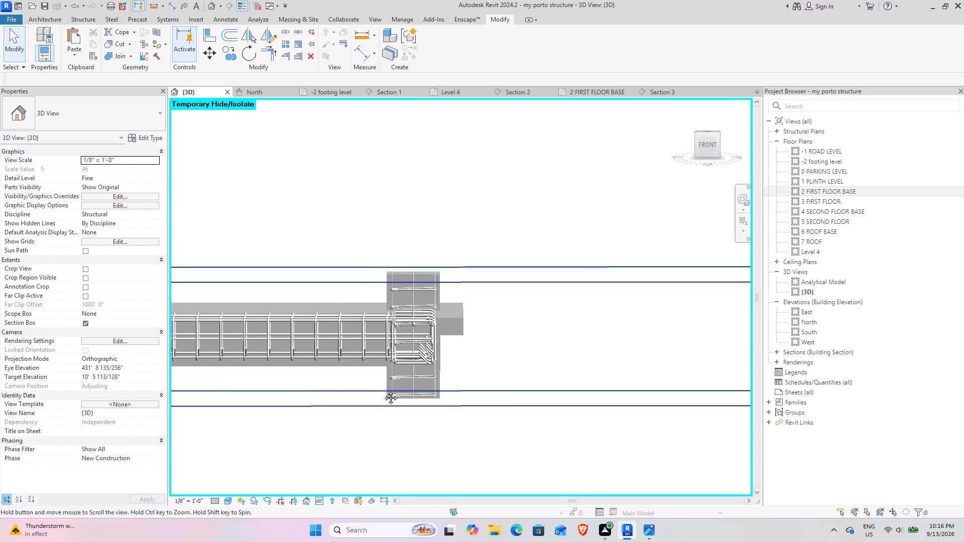
middle_drag(383, 390, 710, 380)
middle_drag(312, 380, 838, 315)
middle_drag(399, 326, 795, 327)
middle_drag(279, 330, 742, 331)
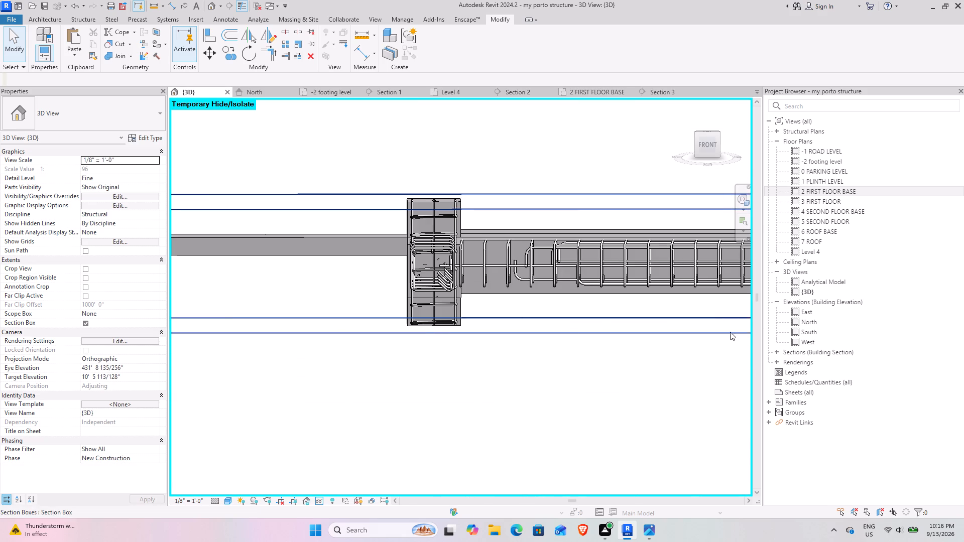
scroll(574, 264, up, 8)
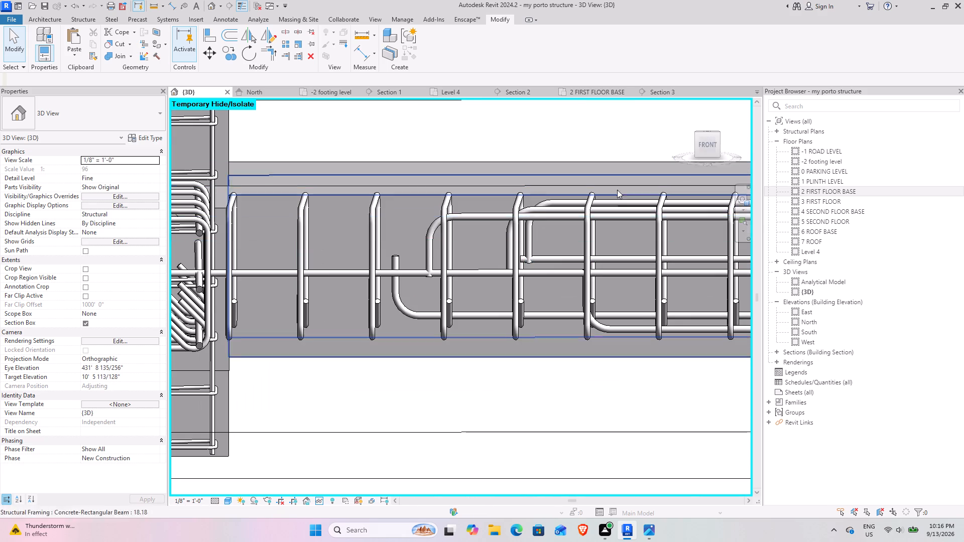
click(608, 322)
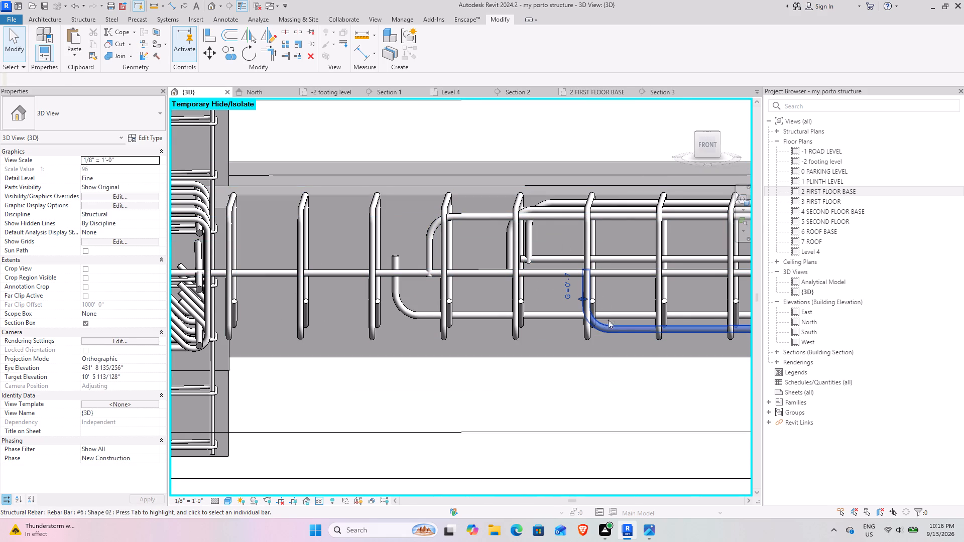
click(712, 144)
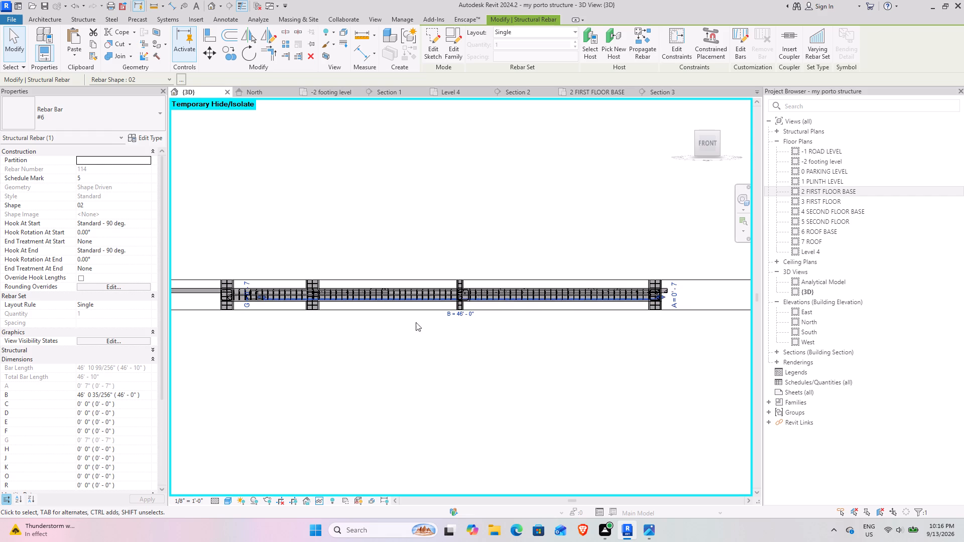
scroll(251, 306, up, 8)
middle_drag(242, 295, 383, 295)
scroll(364, 275, up, 5)
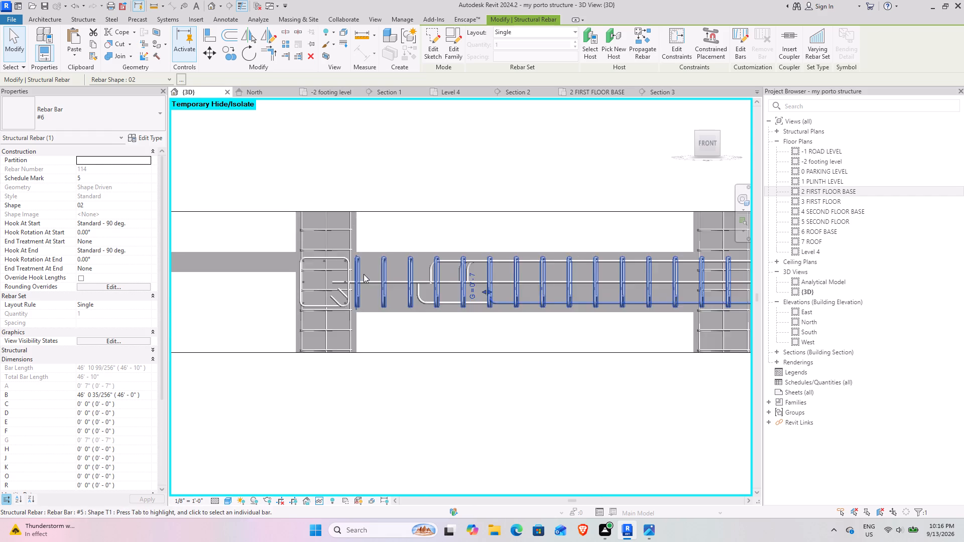
scroll(364, 274, up, 3)
drag(610, 310, 198, 320)
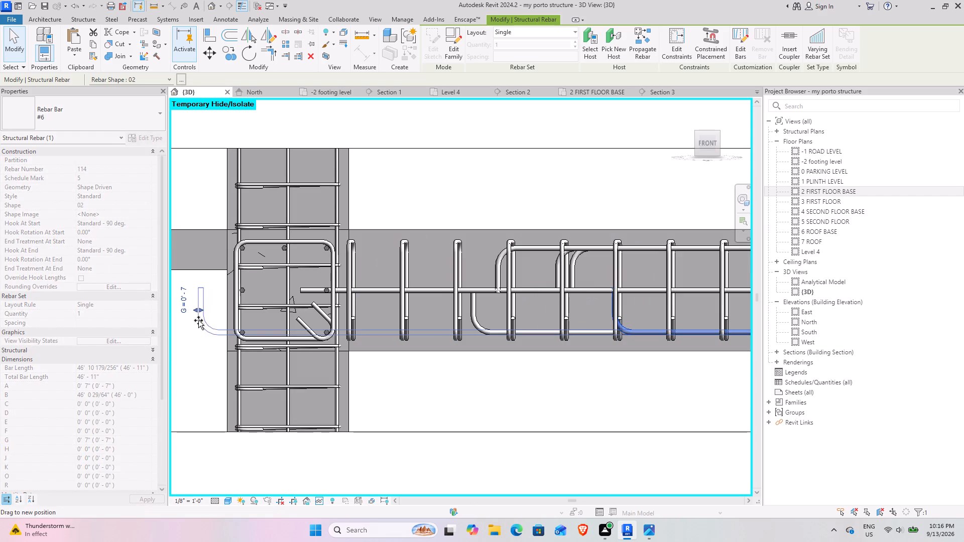
drag(198, 320, 241, 327)
click(477, 314)
drag(467, 312, 466, 312)
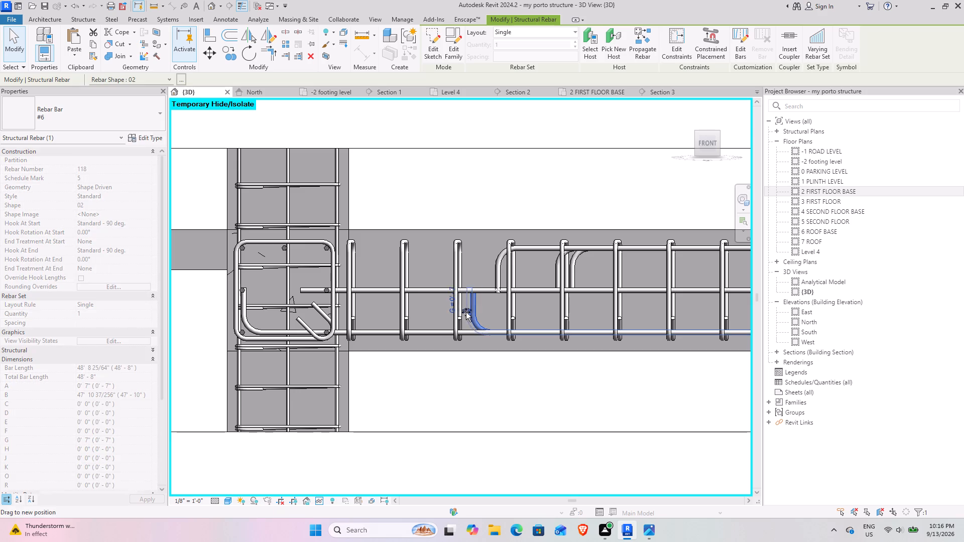
drag(466, 312, 242, 311)
Extend the hooked ends of the three short top #6 bars into the same end column, making each B length about 50'-7".
click(497, 276)
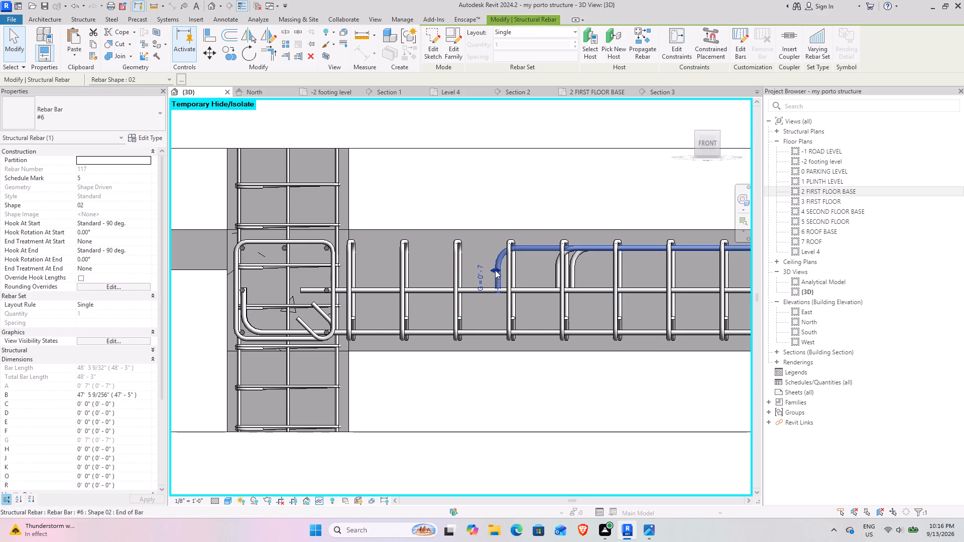
drag(495, 270, 243, 275)
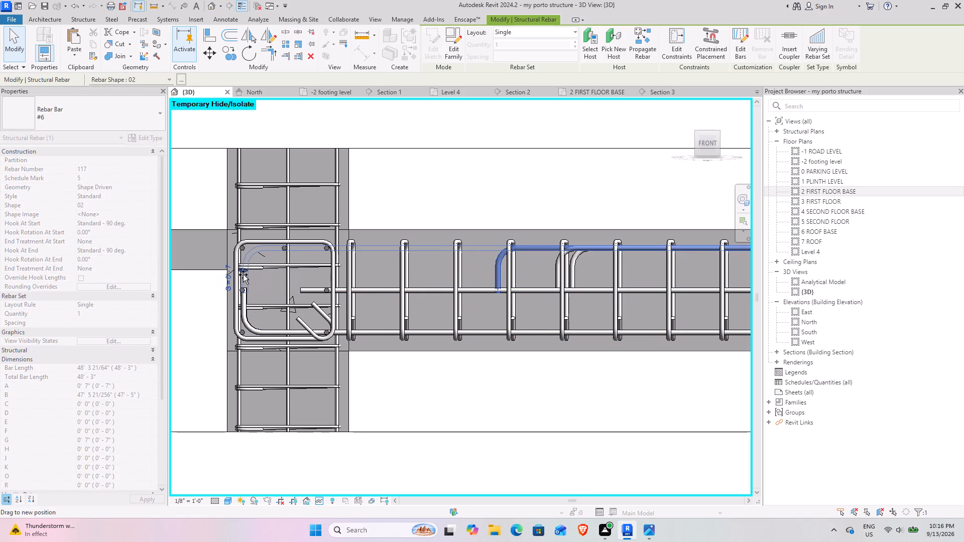
drag(243, 275, 242, 274)
click(575, 272)
drag(572, 270, 569, 270)
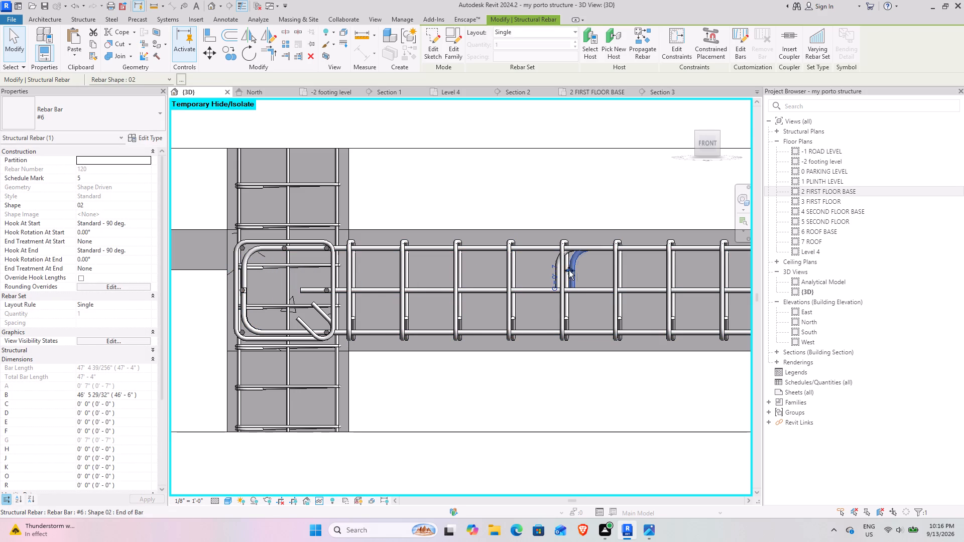
drag(569, 270, 243, 298)
click(551, 268)
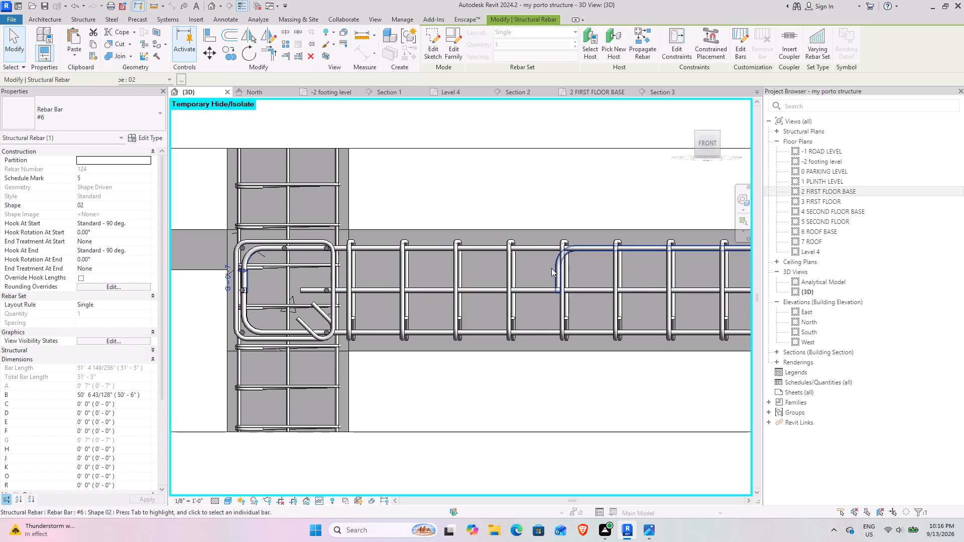
drag(552, 268, 242, 295)
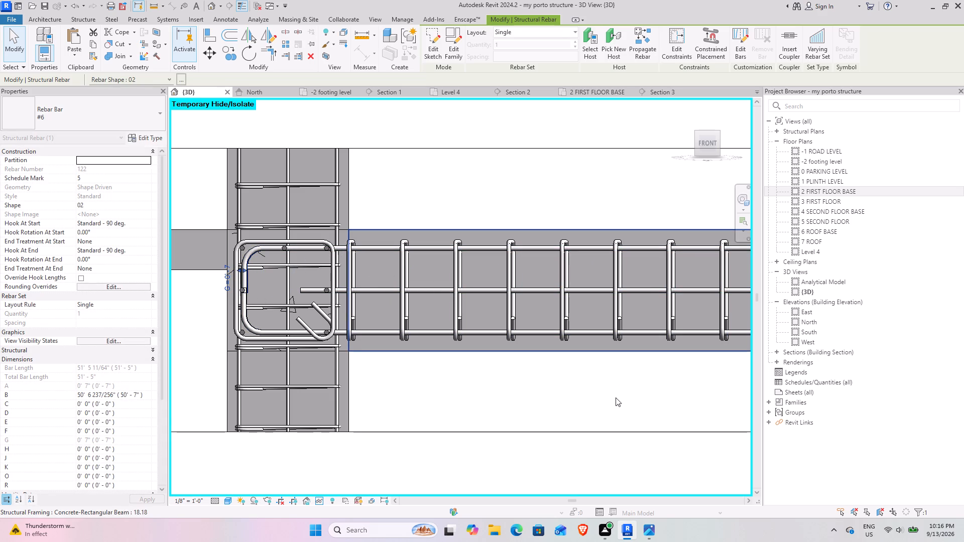
Examine the overlapping bottom #6 bars one by one to check that each reaches into the end column.
scroll(616, 397, down, 4)
middle_drag(555, 393, 422, 393)
scroll(539, 383, up, 4)
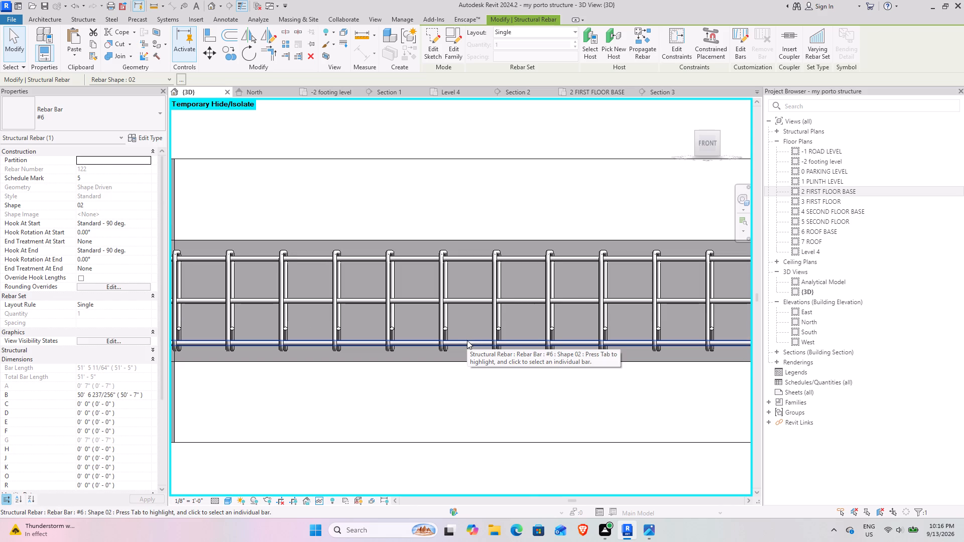
click(467, 340)
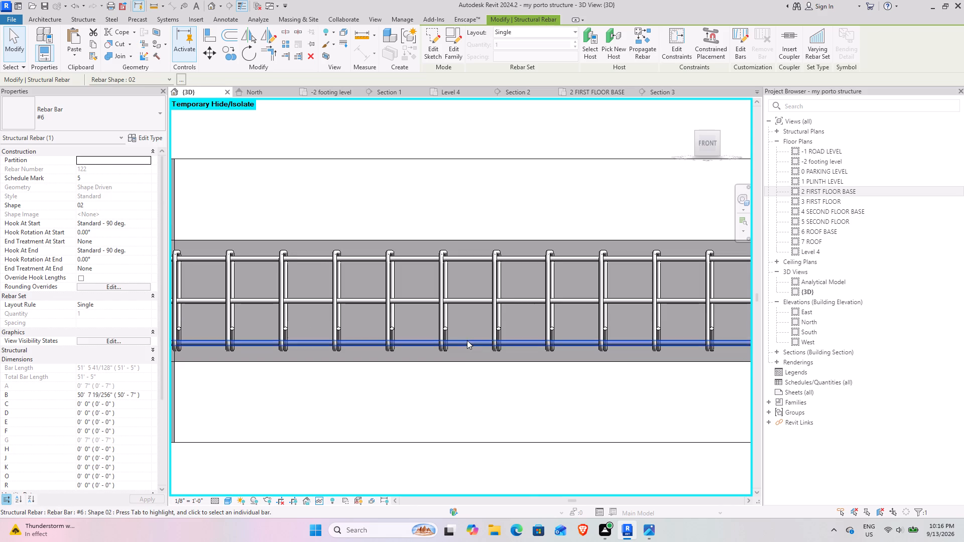
middle_drag(467, 340, 592, 342)
key(Tab)
click(592, 342)
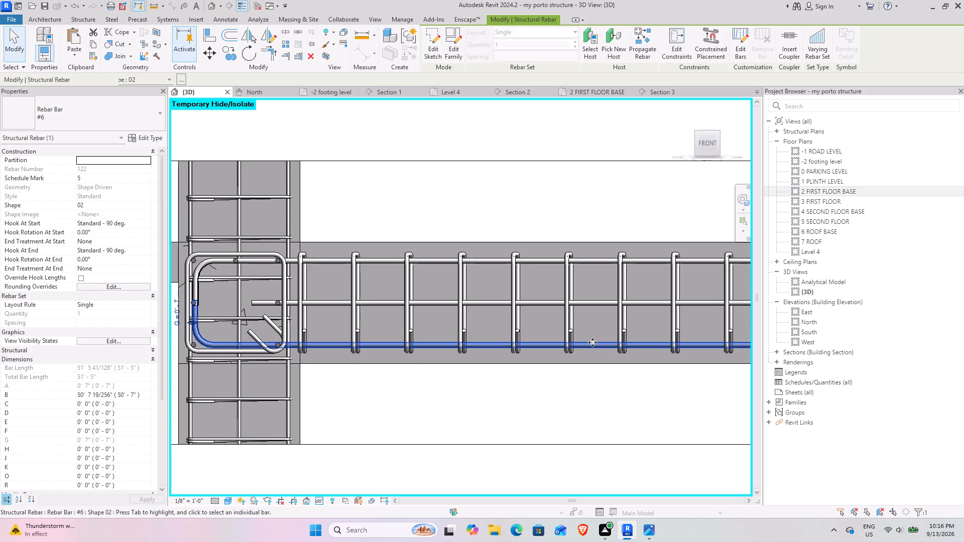
key(Tab)
click(592, 342)
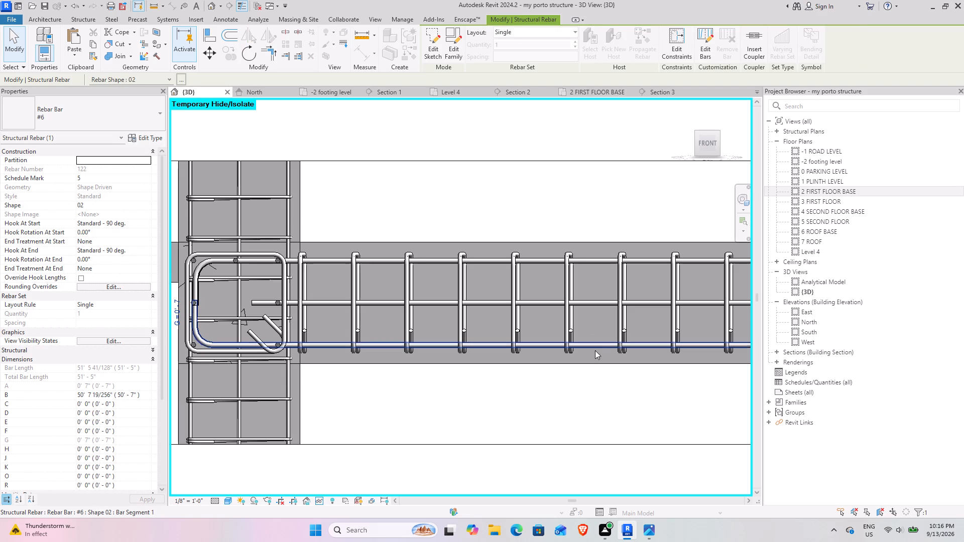
key(Tab)
click(598, 349)
key(Tab)
click(598, 349)
key(Tab)
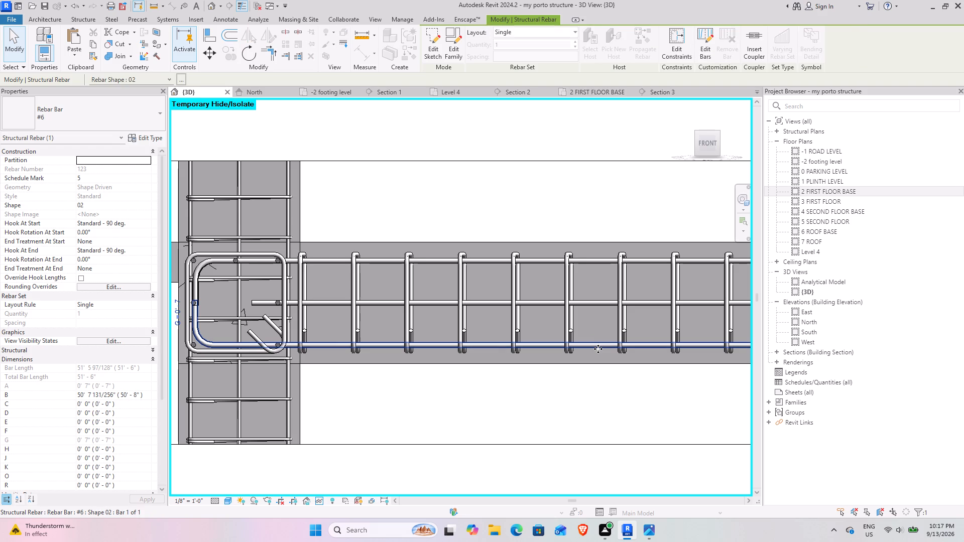
click(598, 349)
key(Tab)
click(598, 349)
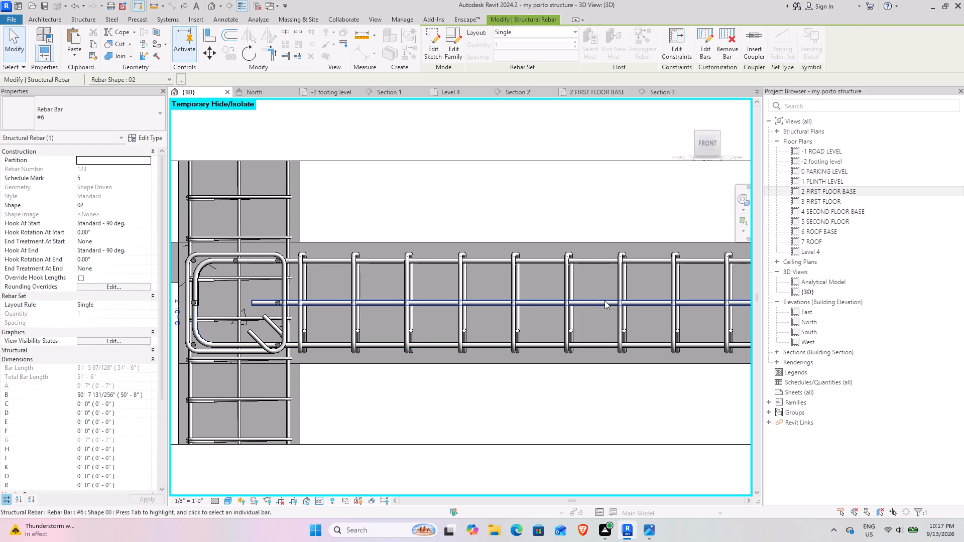
Extend the two straight mid-height #6 bars into the end column, giving a B length of about 50'-5".
key(Tab)
click(605, 301)
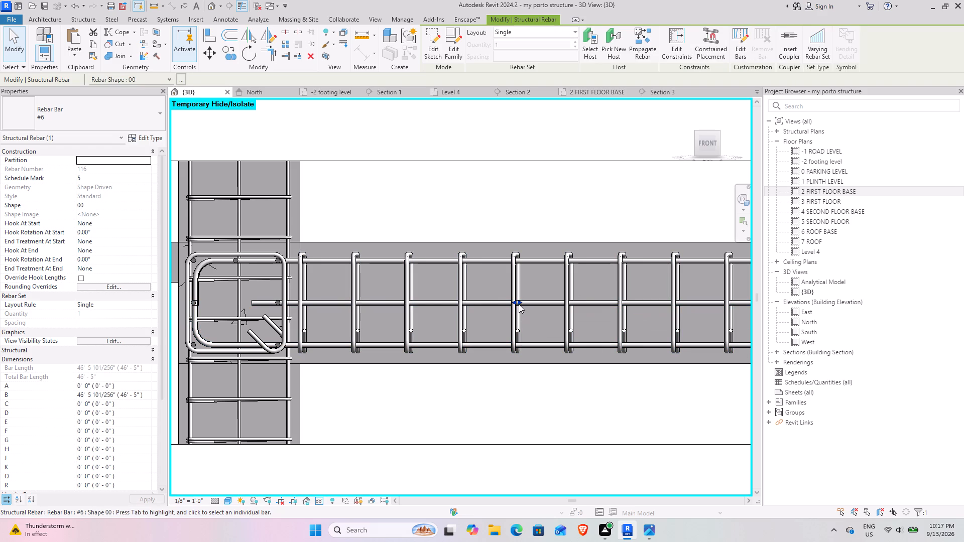
drag(519, 303, 193, 303)
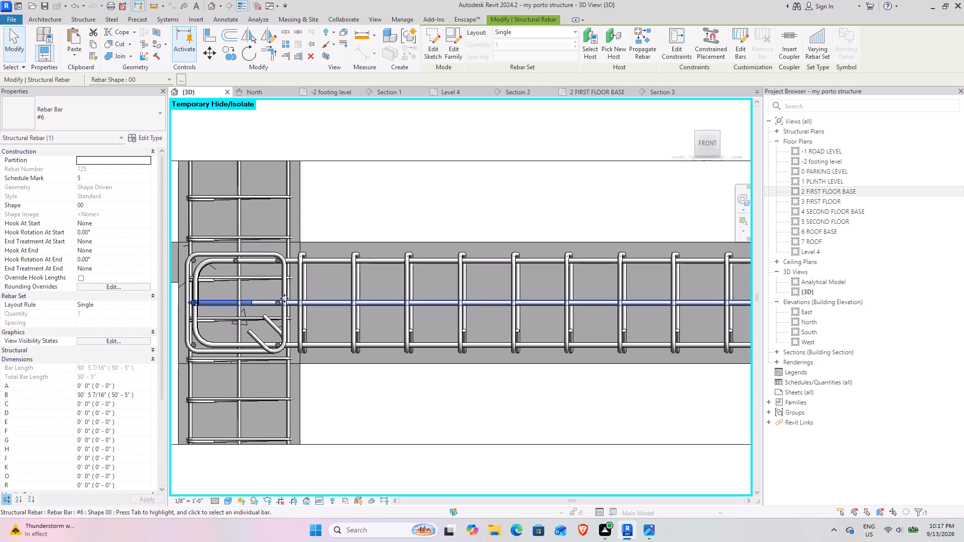
key(Tab)
click(321, 304)
drag(252, 303, 198, 305)
Examine the overlapping top #6 bars individually to check their hooked ends in the end column.
click(435, 255)
key(Tab)
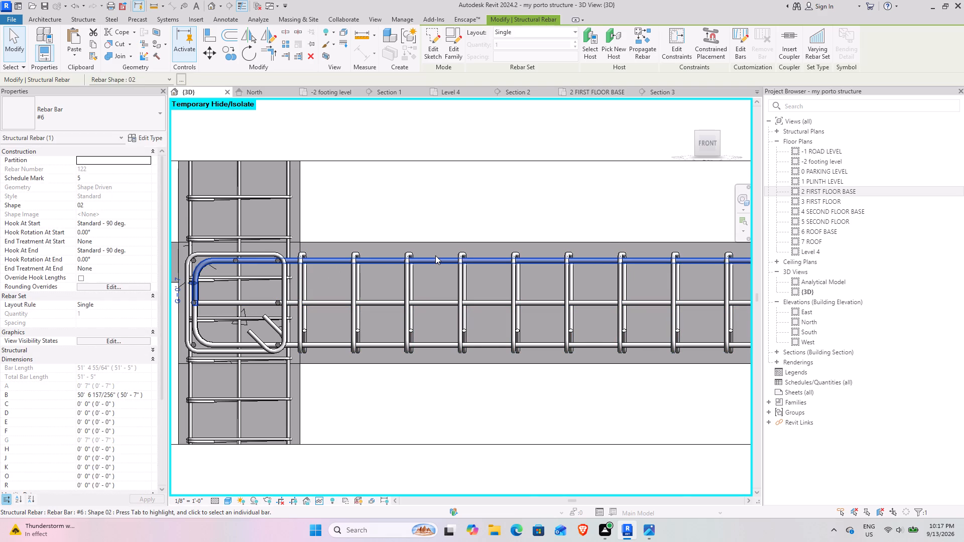
click(435, 255)
key(Tab)
click(435, 255)
key(Tab)
click(435, 255)
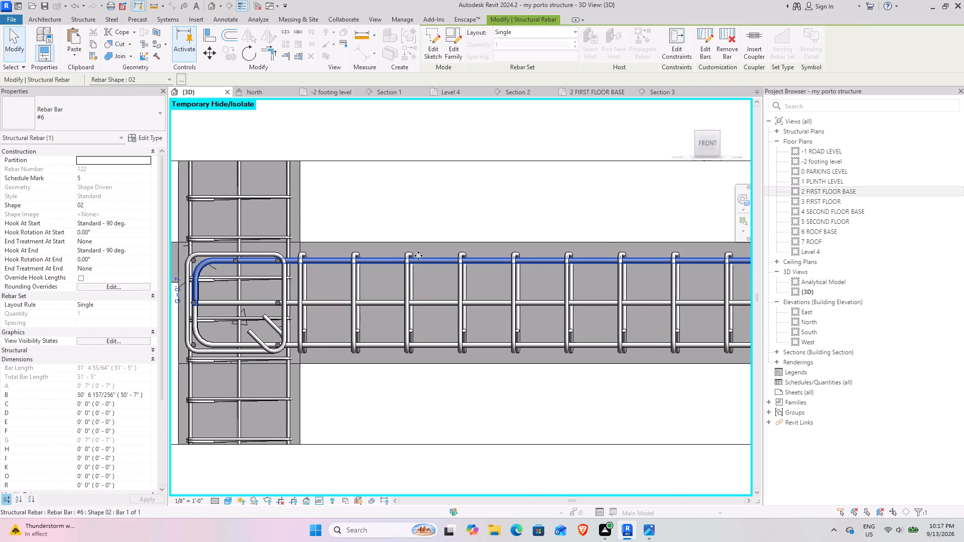
click(468, 409)
Shorten the #5 T1 stirrup set in the end bay so it stops at the near face of the first intermediate column.
scroll(467, 410, down, 5)
middle_drag(467, 413, 484, 424)
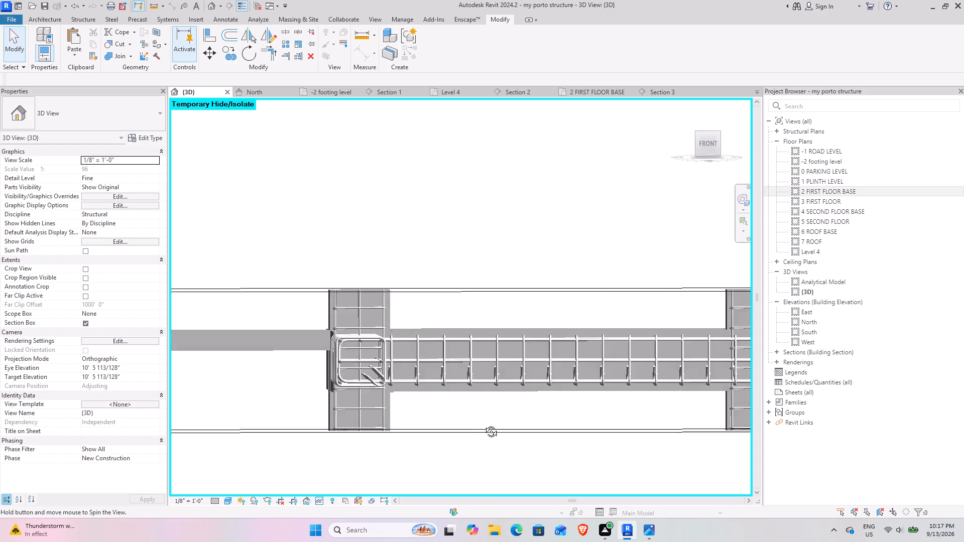
middle_drag(484, 424, 515, 476)
middle_drag(543, 471, 251, 348)
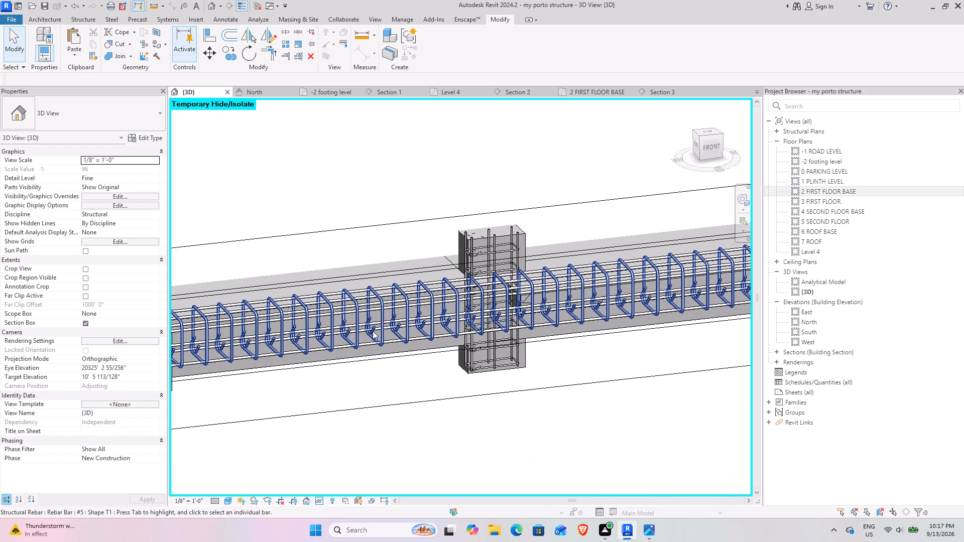
click(398, 329)
click(699, 149)
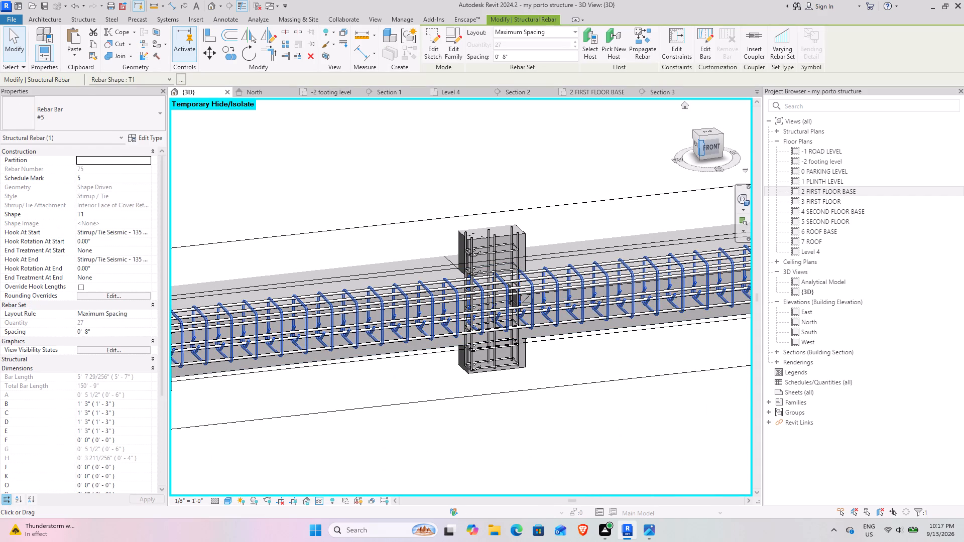
click(717, 143)
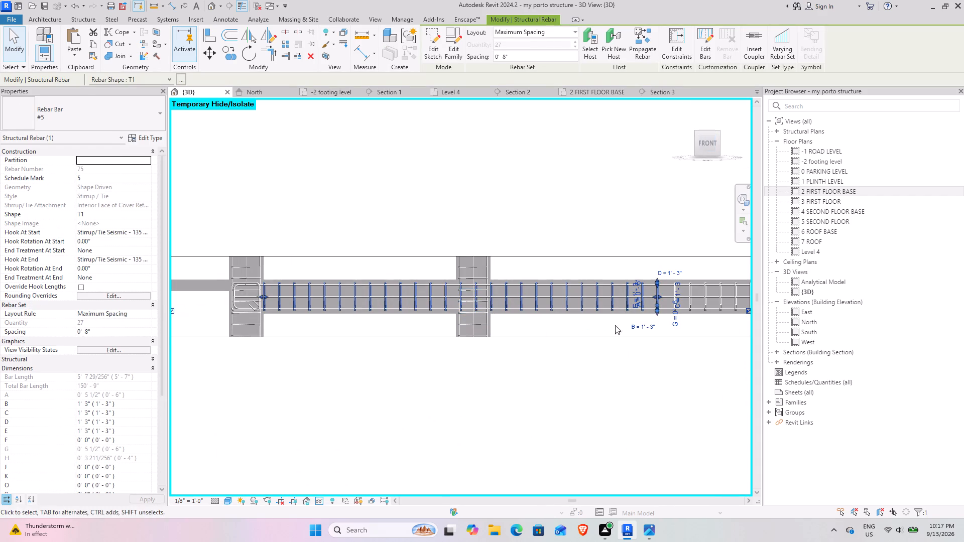
drag(656, 294, 447, 305)
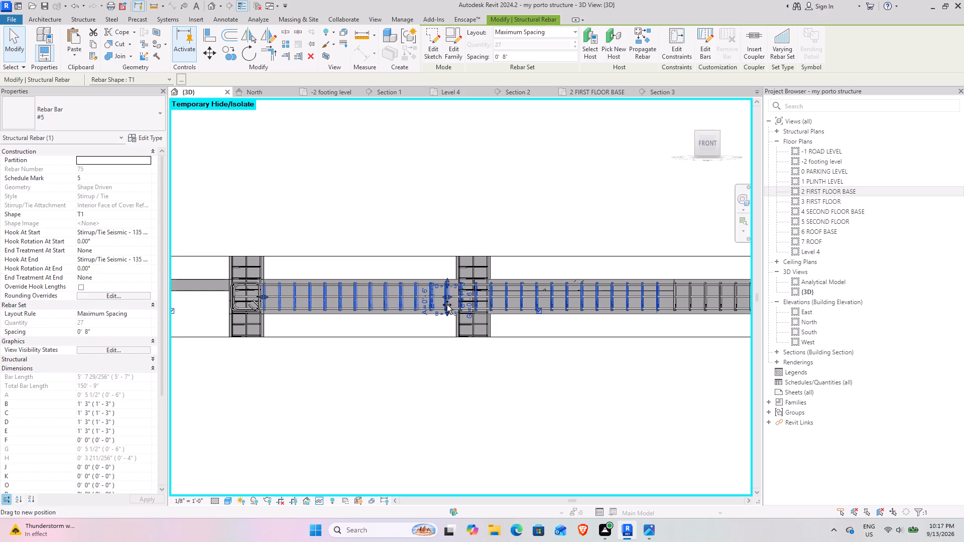
drag(447, 305, 458, 305)
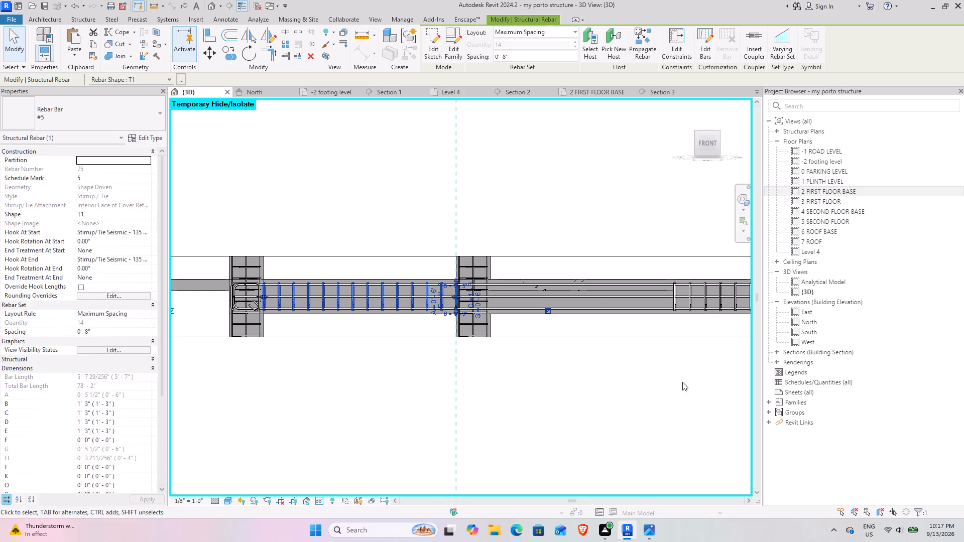
Extend the adjoining #5 T1 stirrup set back to the opposite face of the first intermediate column.
middle_drag(679, 382, 390, 411)
click(441, 330)
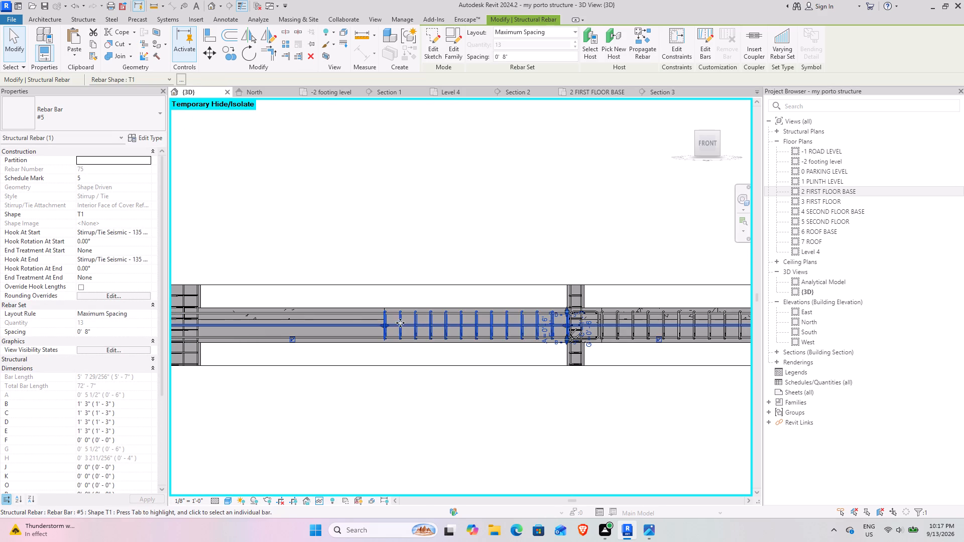
drag(384, 326, 195, 348)
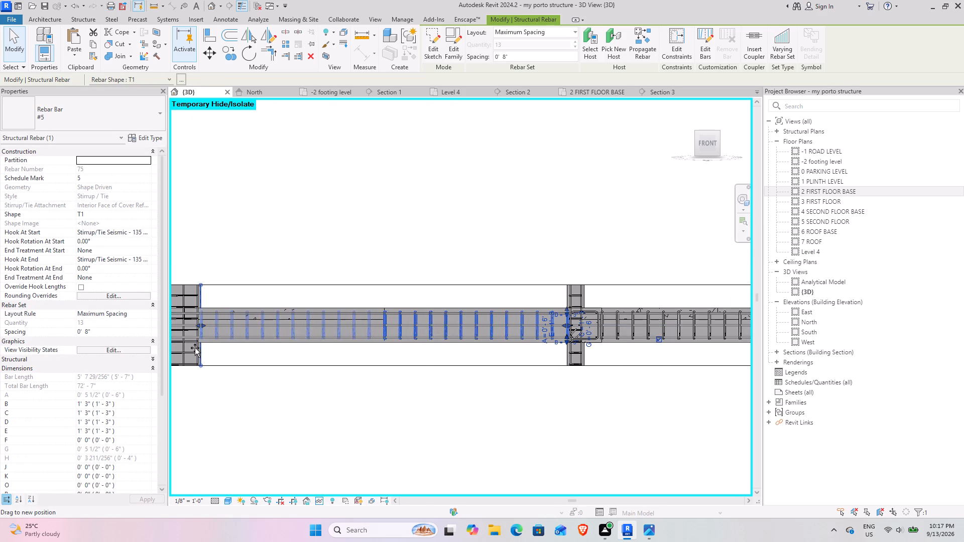
drag(195, 348, 199, 348)
Examine the #5 T1 stirrup set beyond the next intermediate column and the rest of its run along the girder.
middle_drag(526, 364, 393, 364)
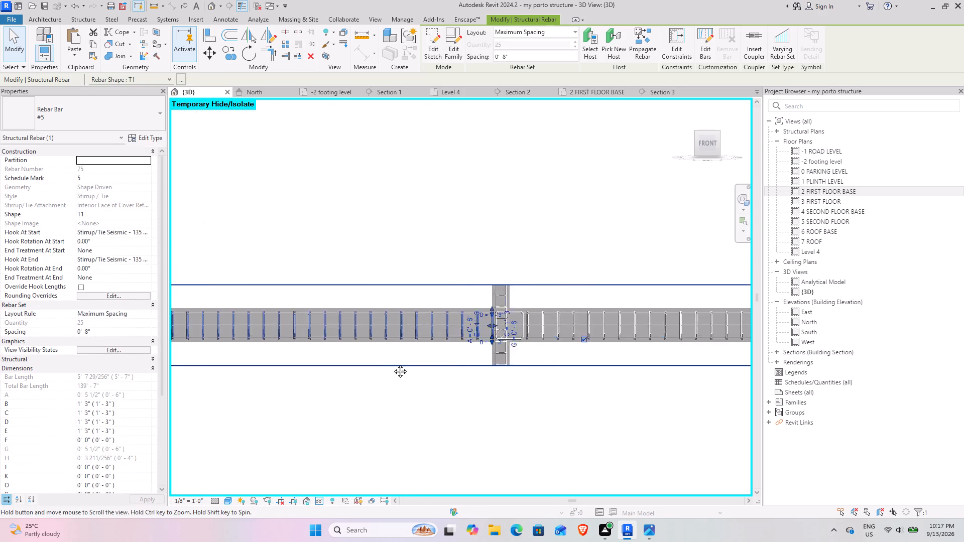
middle_drag(393, 364, 385, 364)
scroll(429, 326, up, 4)
click(568, 335)
scroll(568, 335, down, 4)
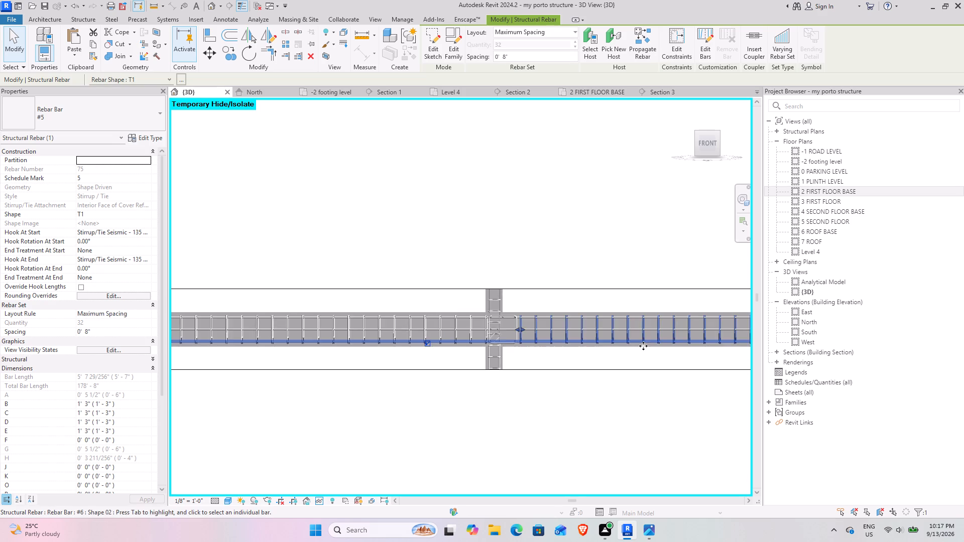
middle_drag(641, 345, 309, 375)
middle_drag(320, 419, 414, 399)
click(411, 412)
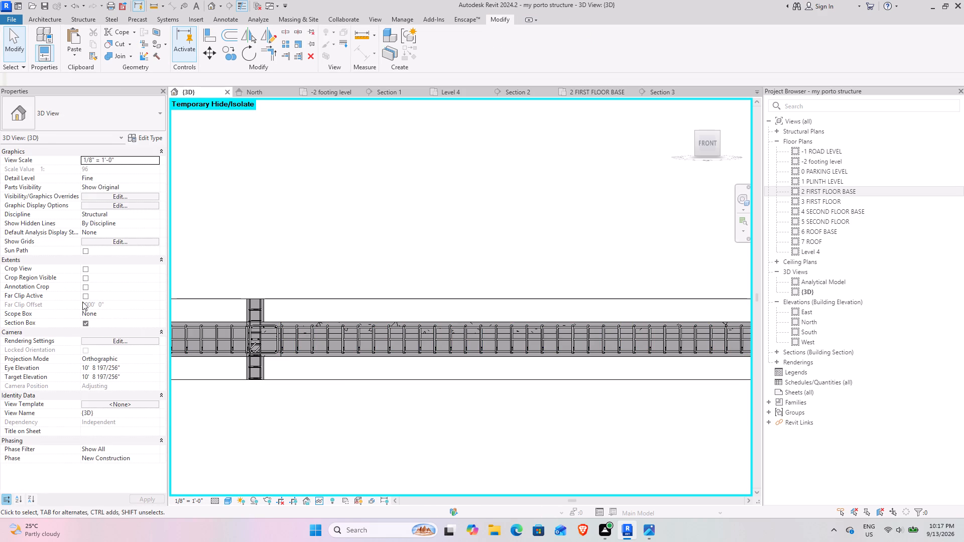
Turn off the section box in the 3D view.
click(86, 323)
Propagate the rebar of the reinforced first-floor girder to the next parallel 18.18 concrete girder, aligned by host.
shift+middle_drag(387, 379, 372, 370)
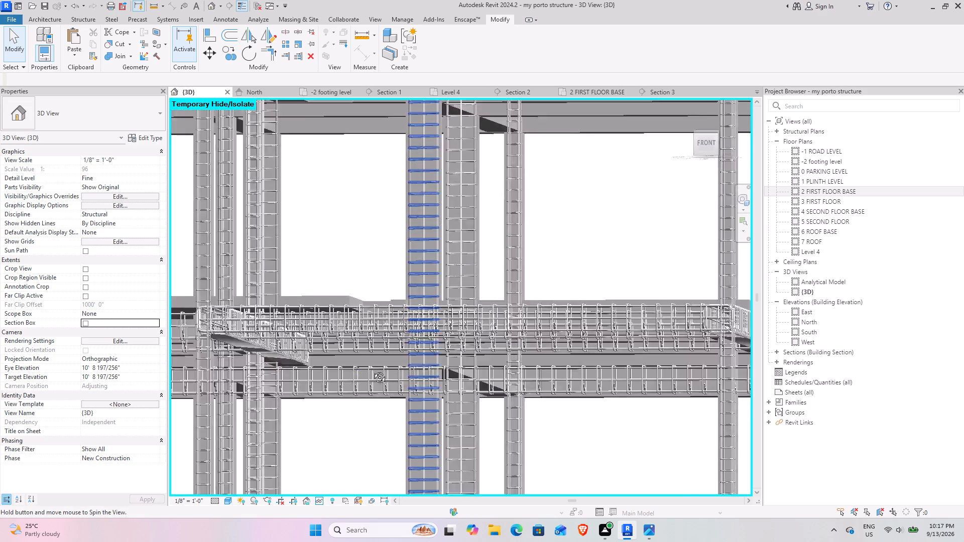
shift+middle_drag(372, 370, 361, 347)
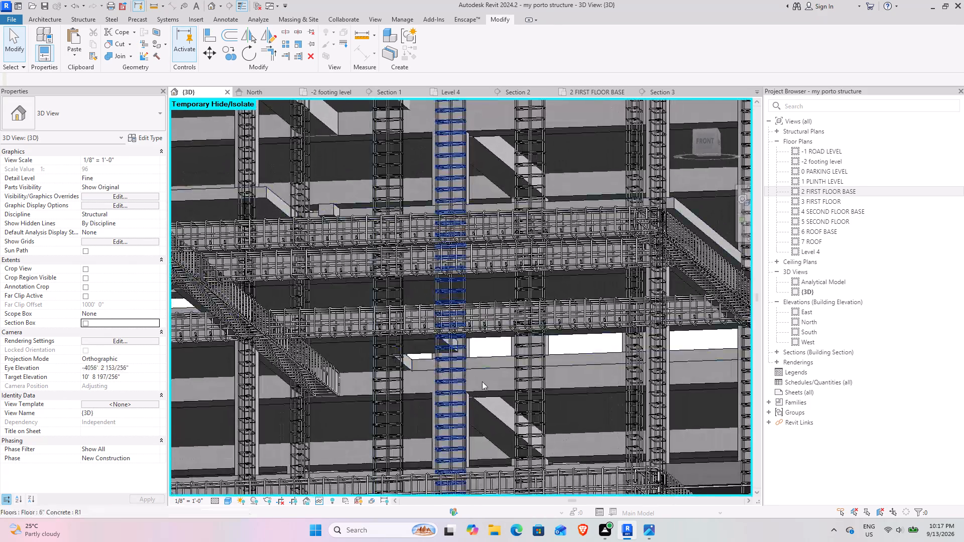
scroll(491, 337, up, 5)
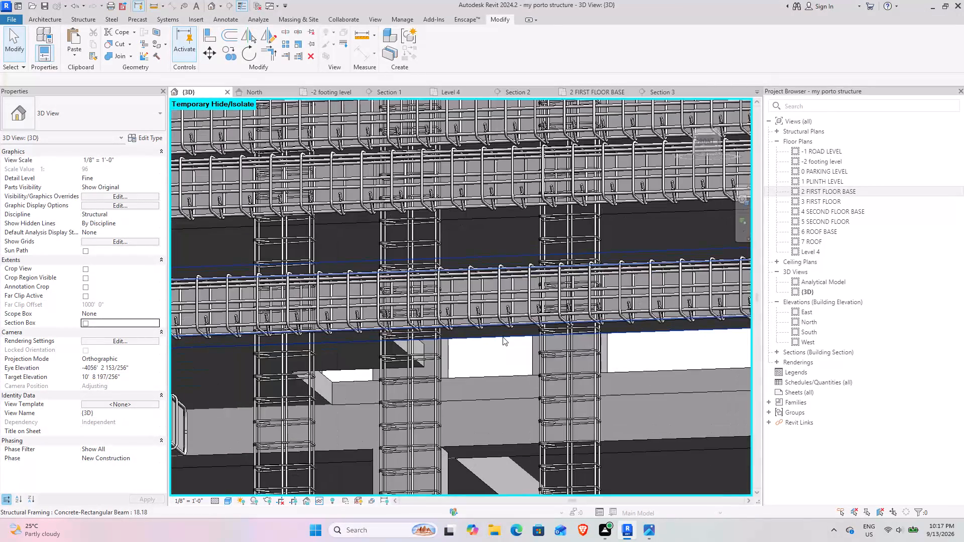
click(503, 337)
click(668, 48)
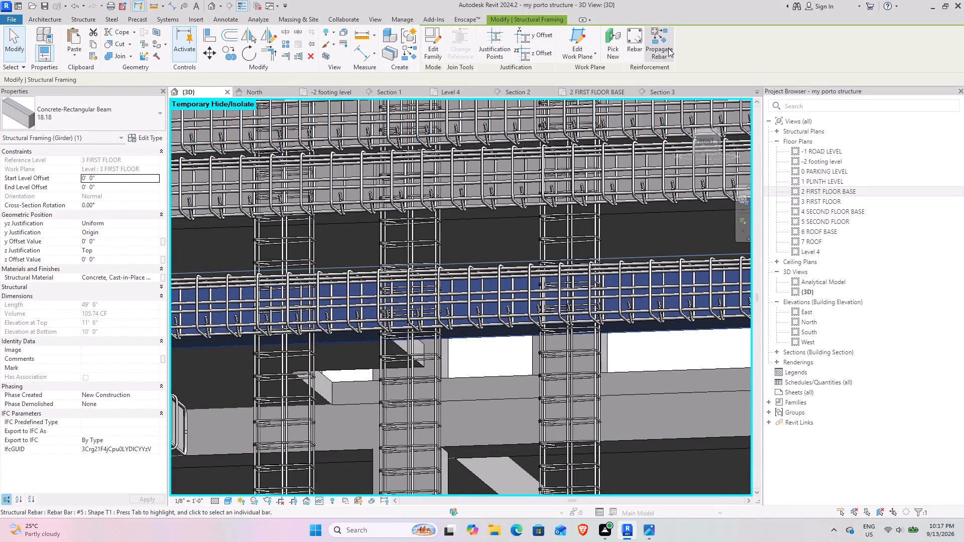
click(640, 452)
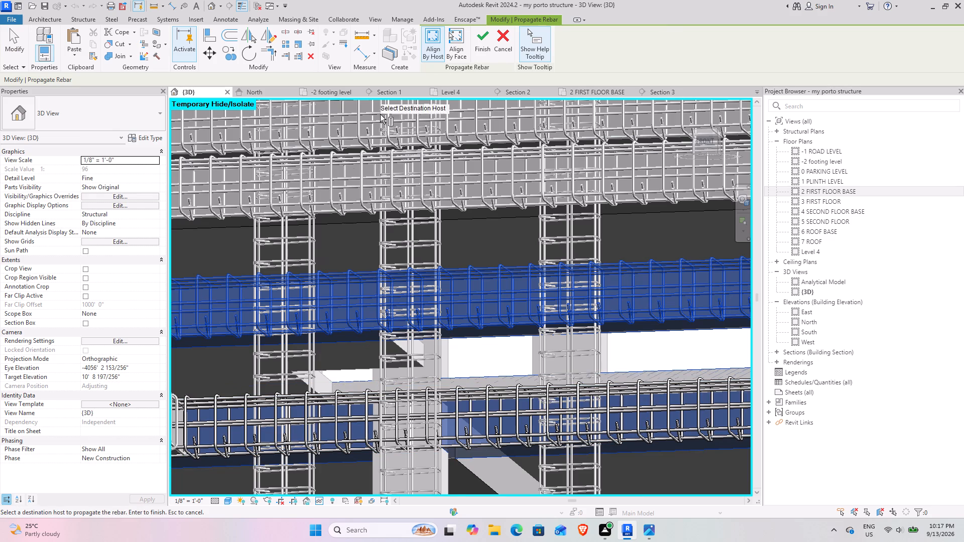
click(484, 38)
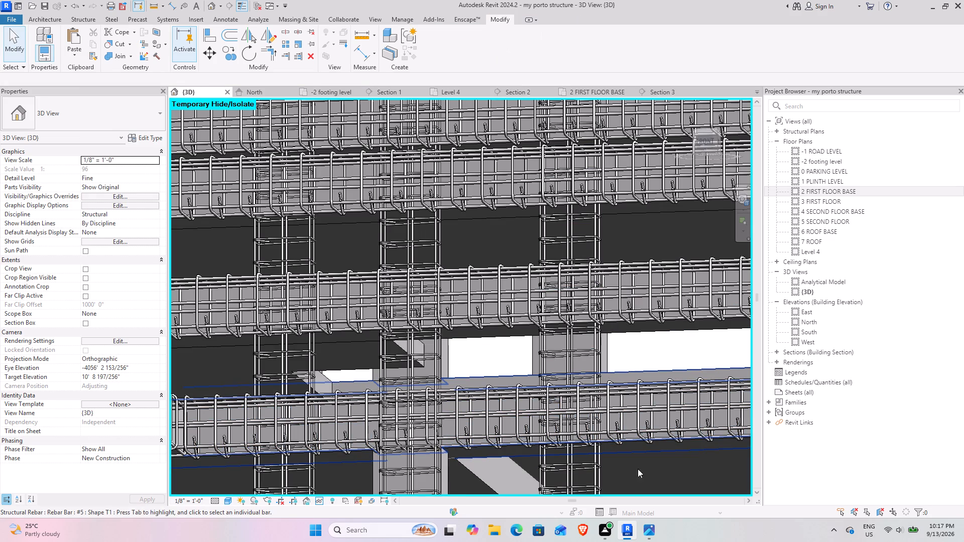
Isolate the receiving girder with a section box and extend the box outward past both girder ends.
click(634, 454)
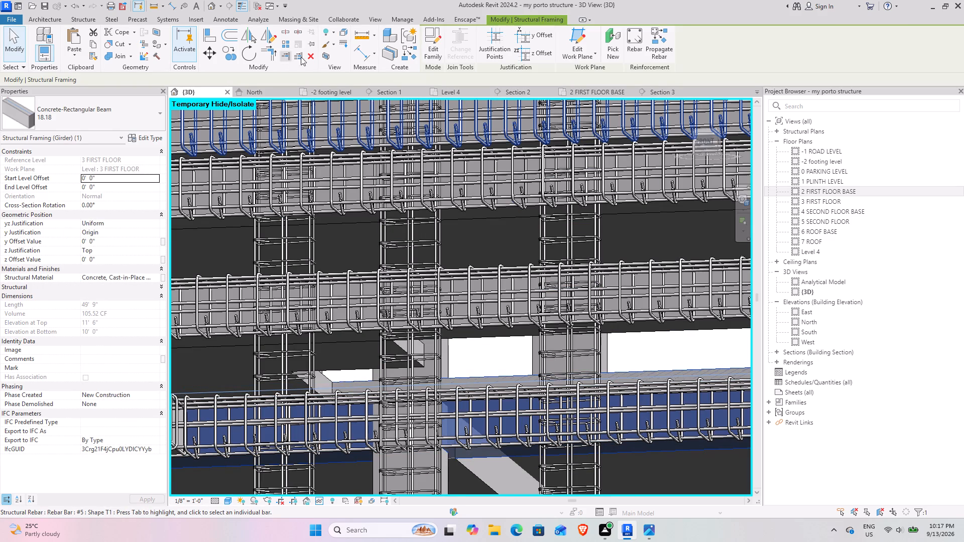
click(321, 57)
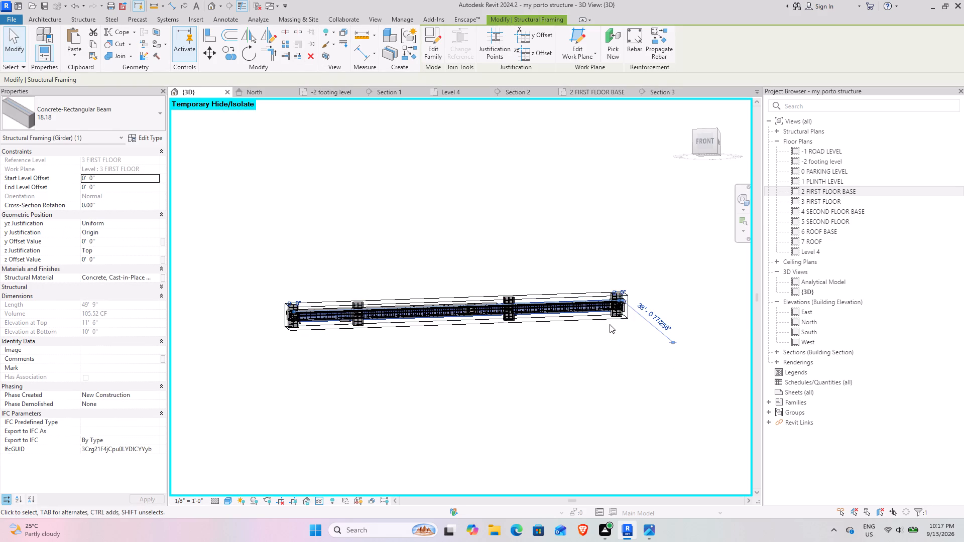
click(608, 322)
drag(626, 305, 657, 302)
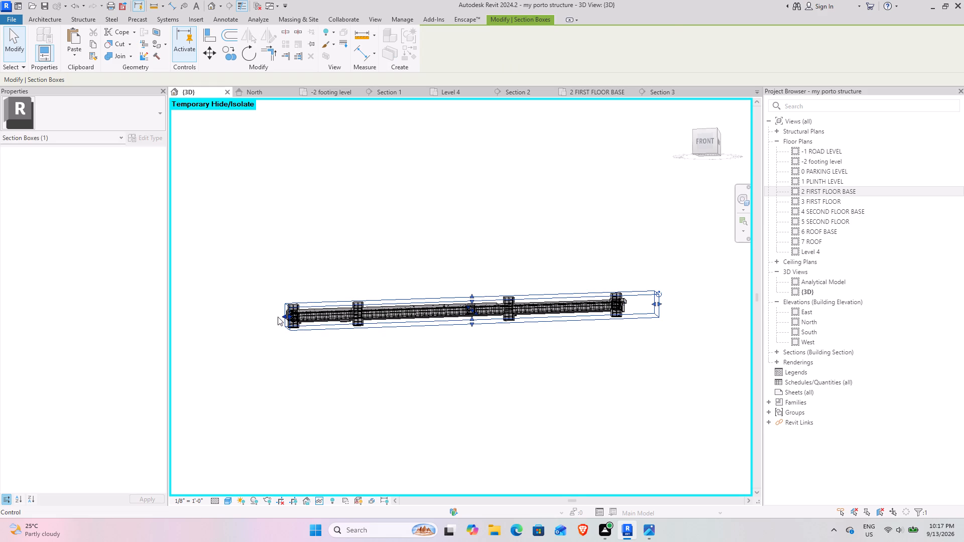
drag(282, 316, 230, 316)
Examine the copied stirrups and longitudinal bars along the whole girder, checking their fit at each column.
scroll(271, 312, up, 4)
scroll(339, 337, up, 9)
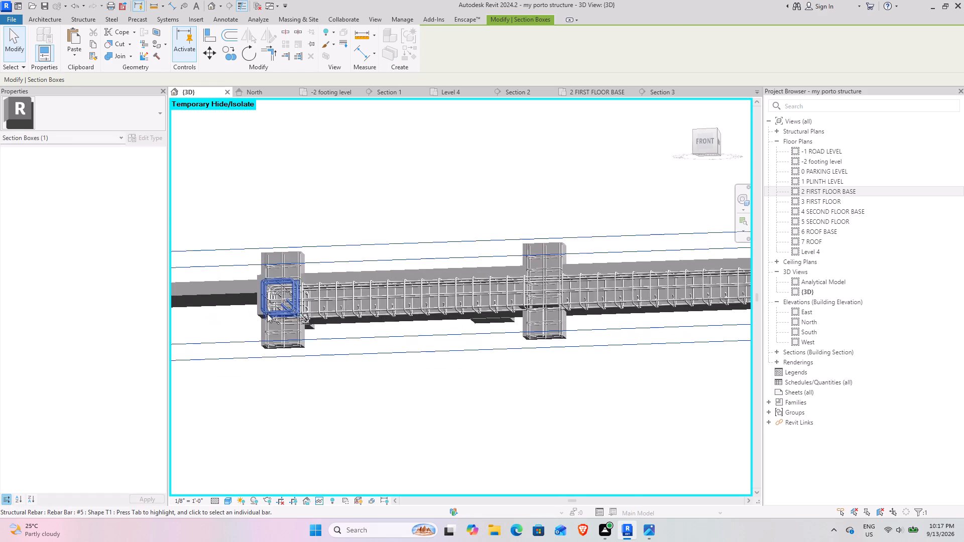
shift+middle_drag(369, 295, 416, 394)
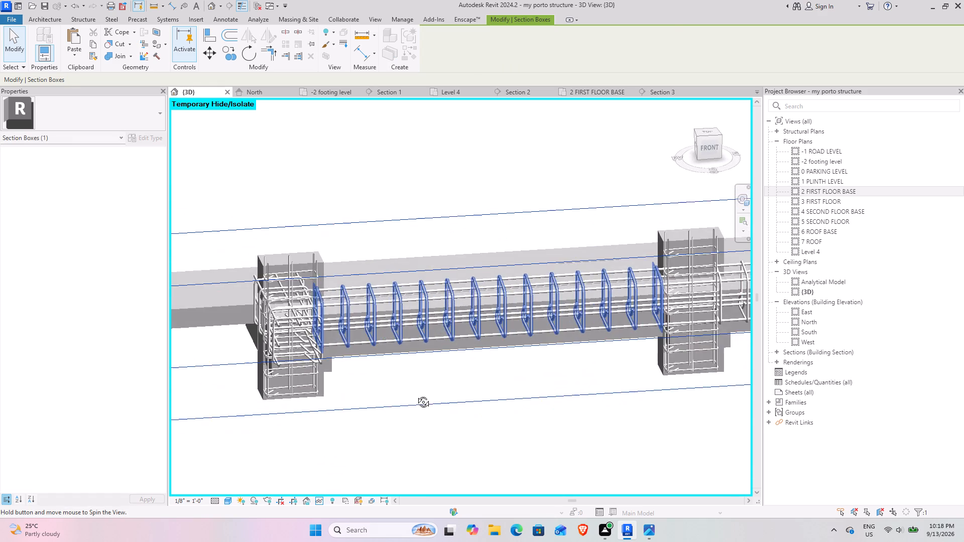
shift+middle_drag(416, 394, 415, 394)
scroll(308, 303, up, 5)
shift+middle_drag(440, 303, 444, 327)
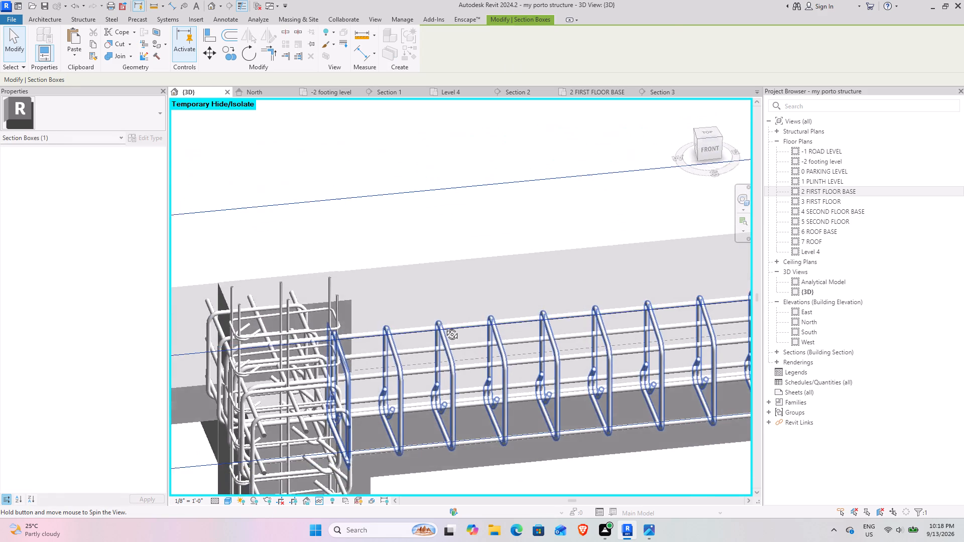
shift+middle_drag(444, 327, 433, 243)
middle_drag(623, 280, 53, 376)
scroll(438, 375, down, 4)
middle_drag(630, 390, 54, 390)
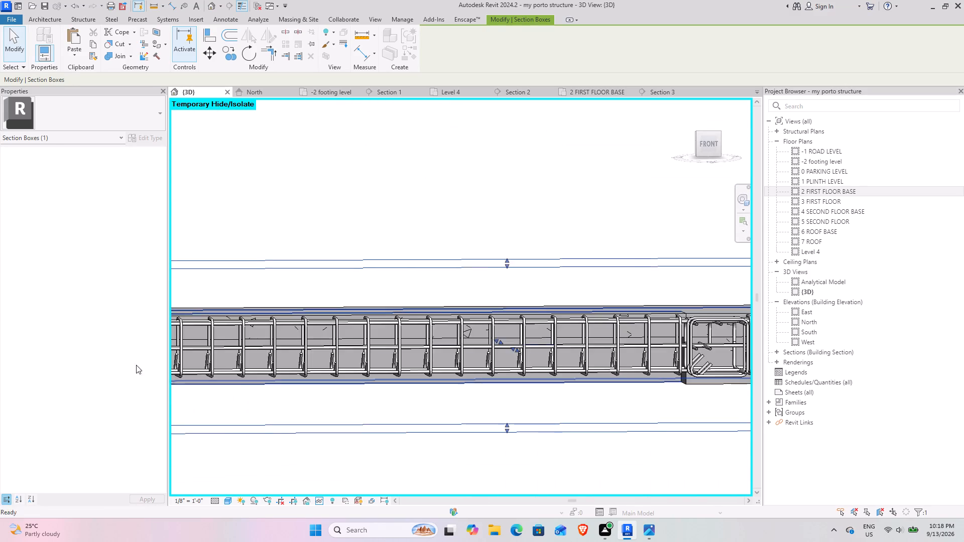
middle_drag(502, 350, 83, 350)
middle_drag(350, 342, 324, 421)
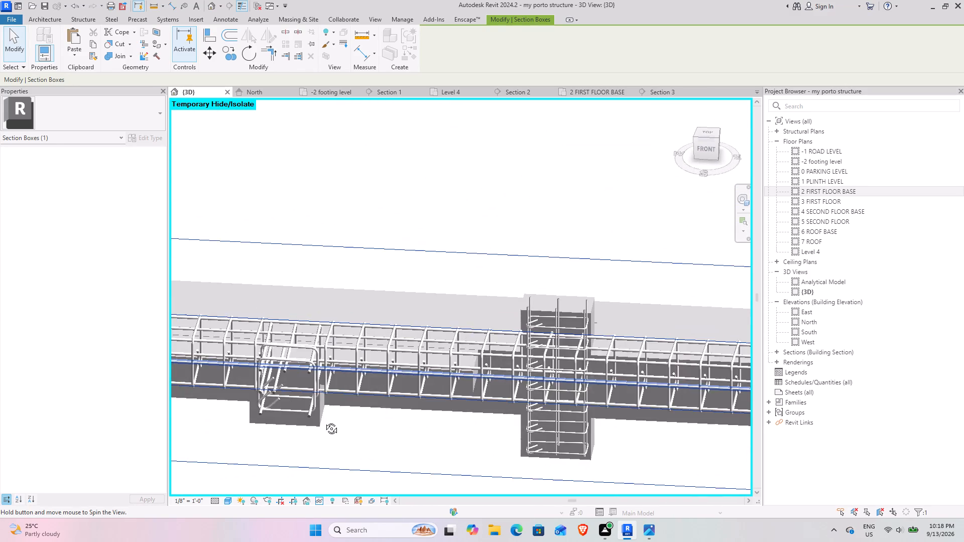
middle_drag(324, 421, 324, 422)
middle_drag(582, 405, 128, 314)
middle_drag(644, 415, 133, 405)
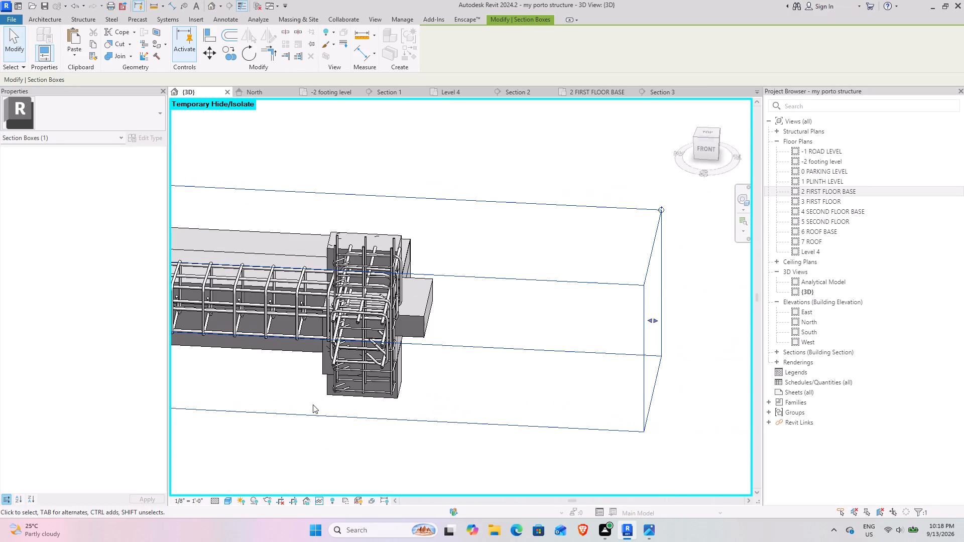
scroll(357, 339, up, 4)
scroll(363, 339, down, 10)
middle_drag(174, 382, 544, 324)
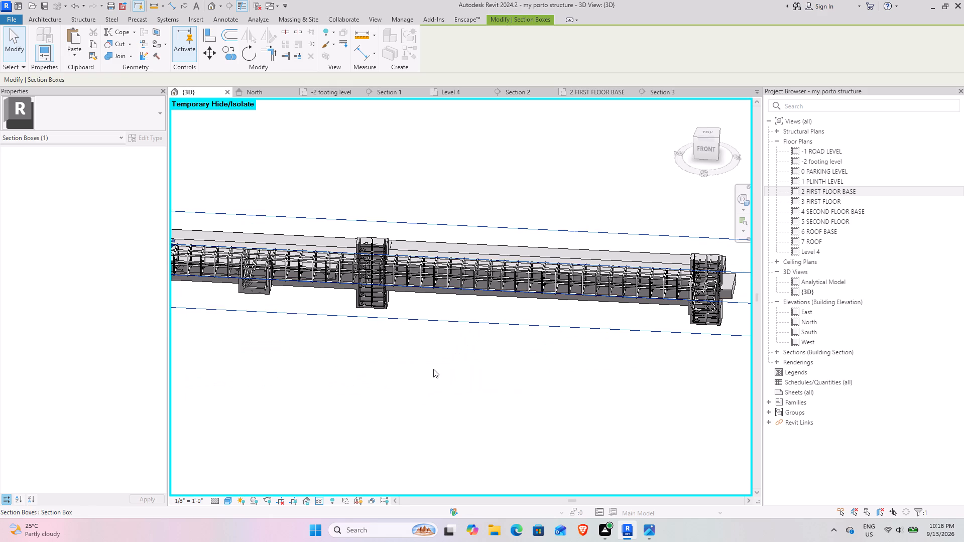
click(370, 412)
middle_drag(272, 389, 265, 291)
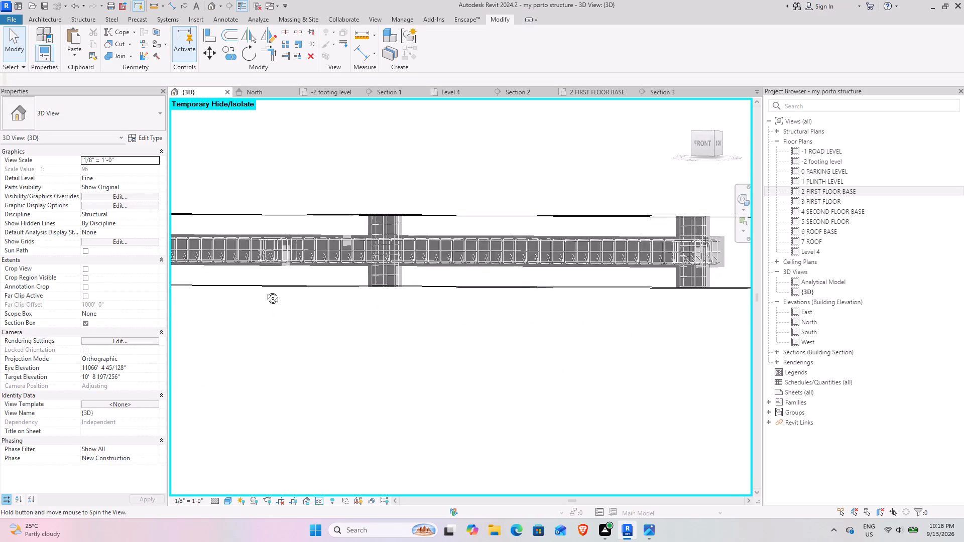
middle_drag(265, 291, 286, 286)
Turn off the section box and propagate this girder's rebar to the next parallel first-floor girder, aligned by host.
click(83, 321)
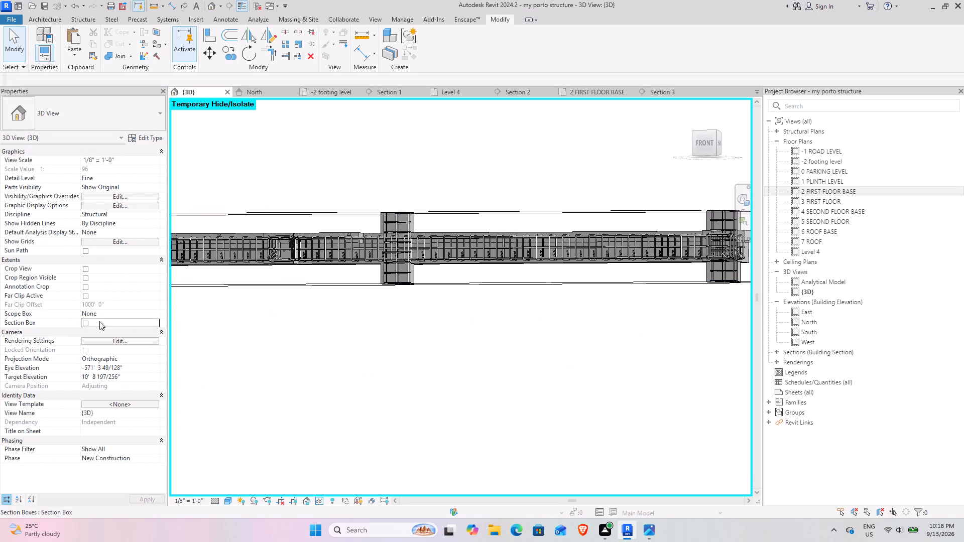
shift+middle_drag(454, 358, 468, 325)
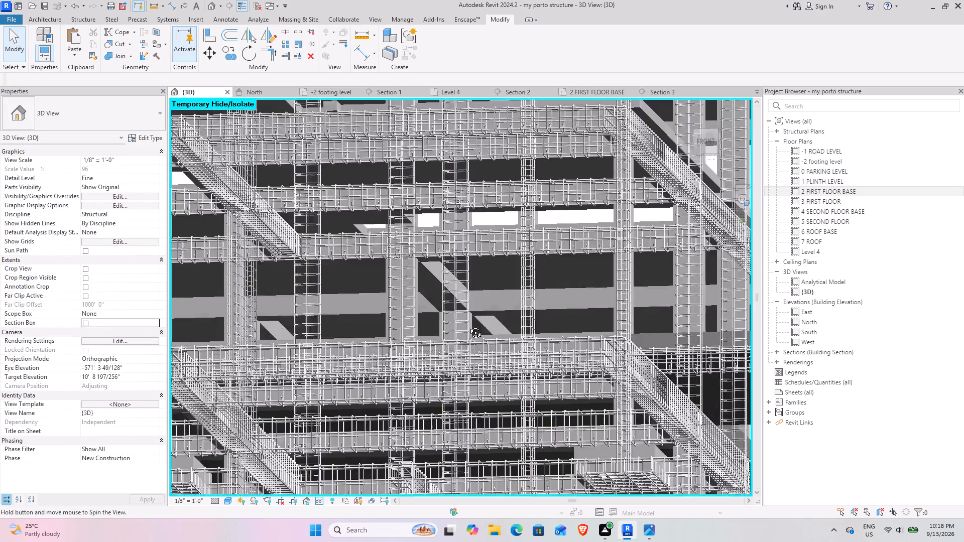
shift+middle_drag(468, 325, 468, 340)
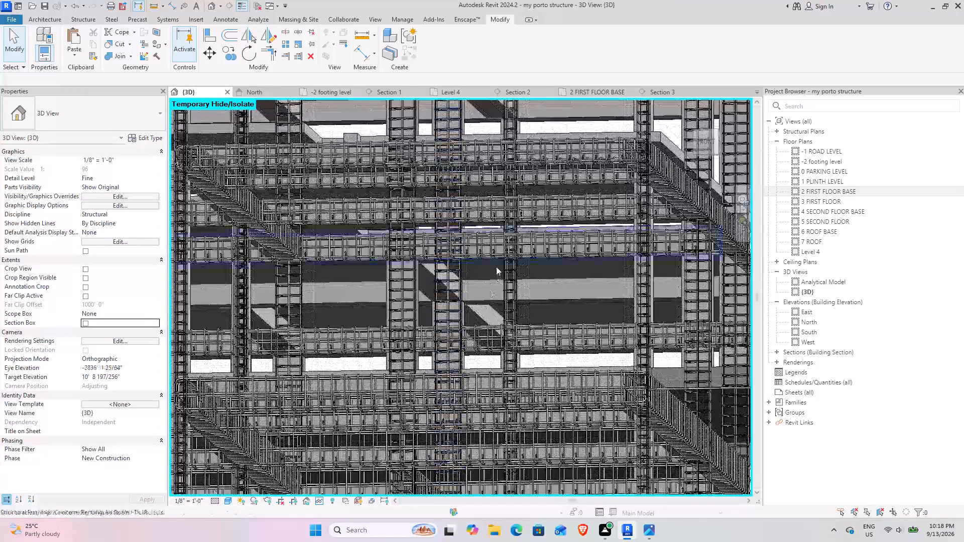
scroll(496, 266, up, 8)
click(488, 254)
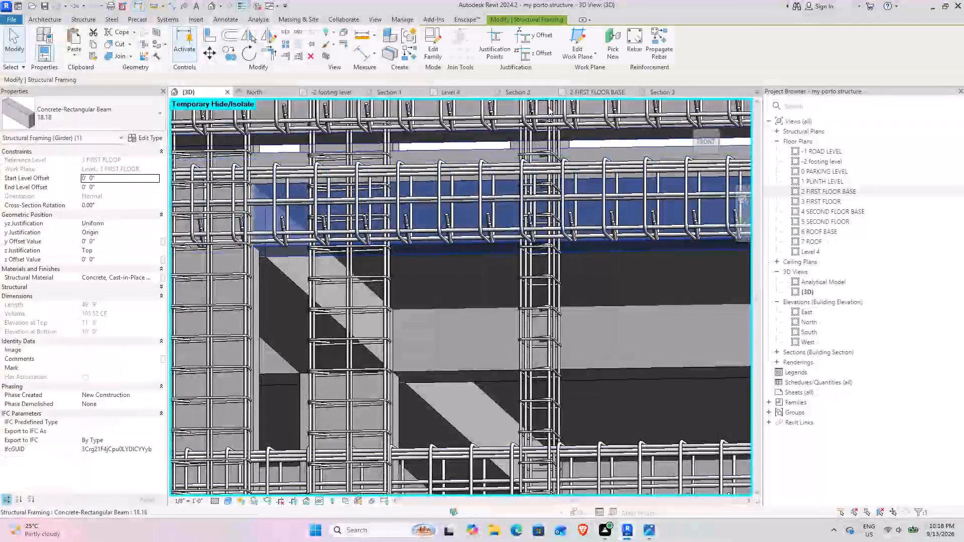
click(661, 49)
click(486, 382)
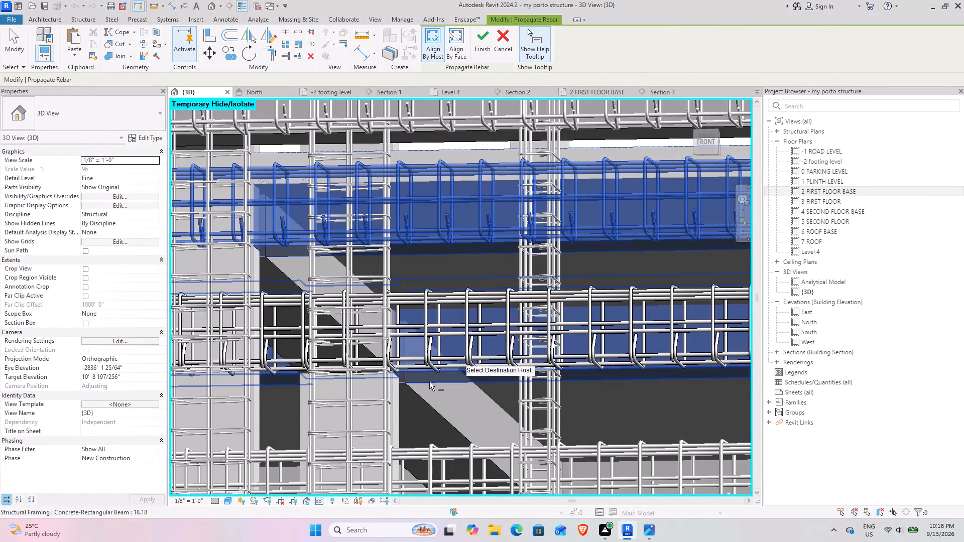
click(486, 45)
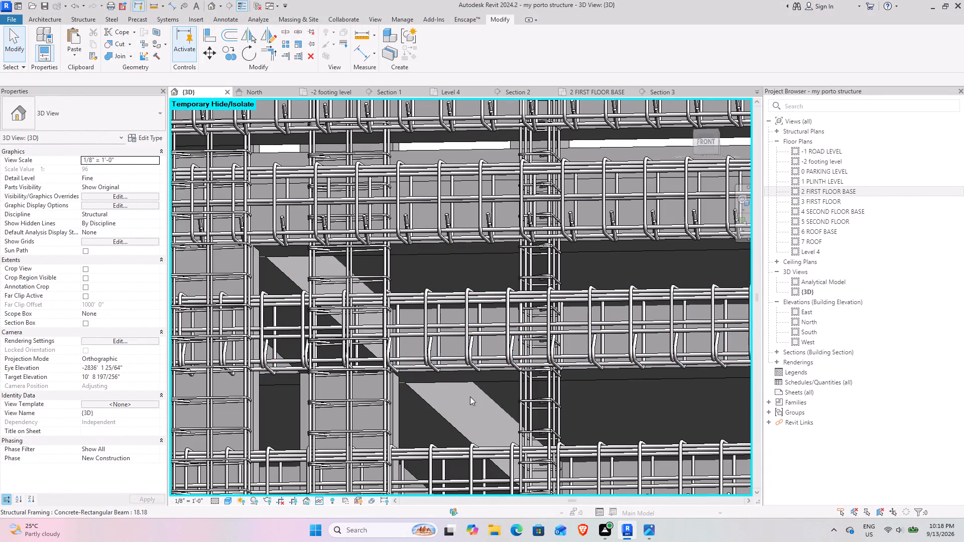
Isolate the newly reinforced 18.18 girder with a section box in the 3D view.
click(471, 384)
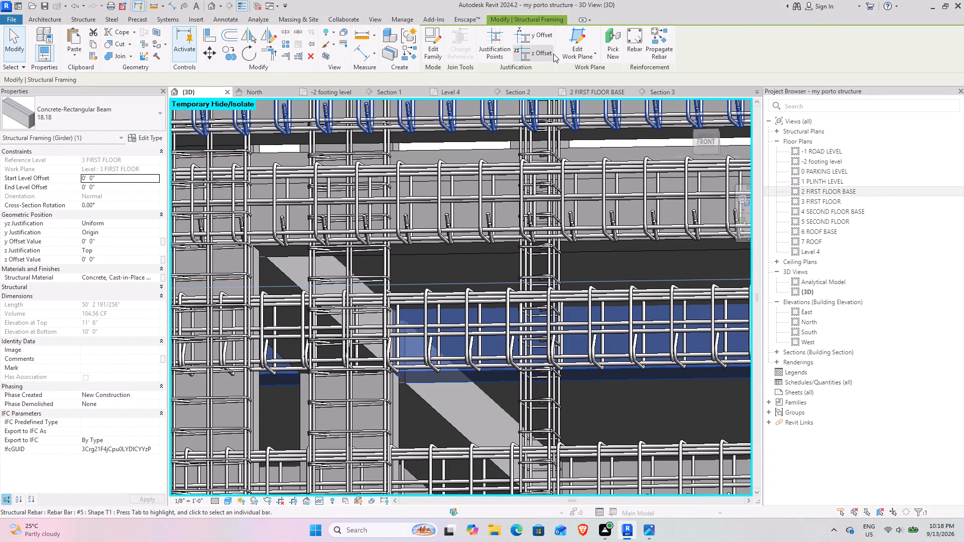
click(330, 54)
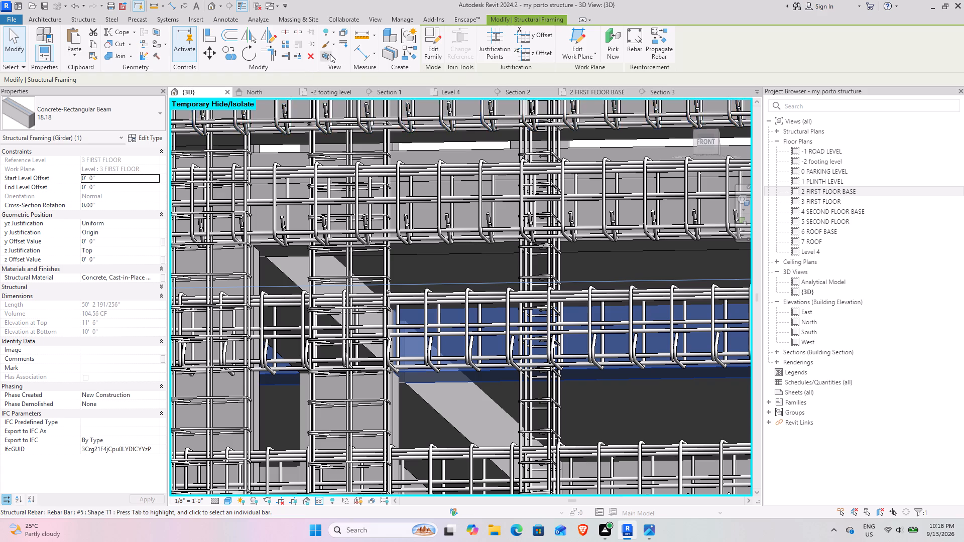
scroll(286, 342, up, 9)
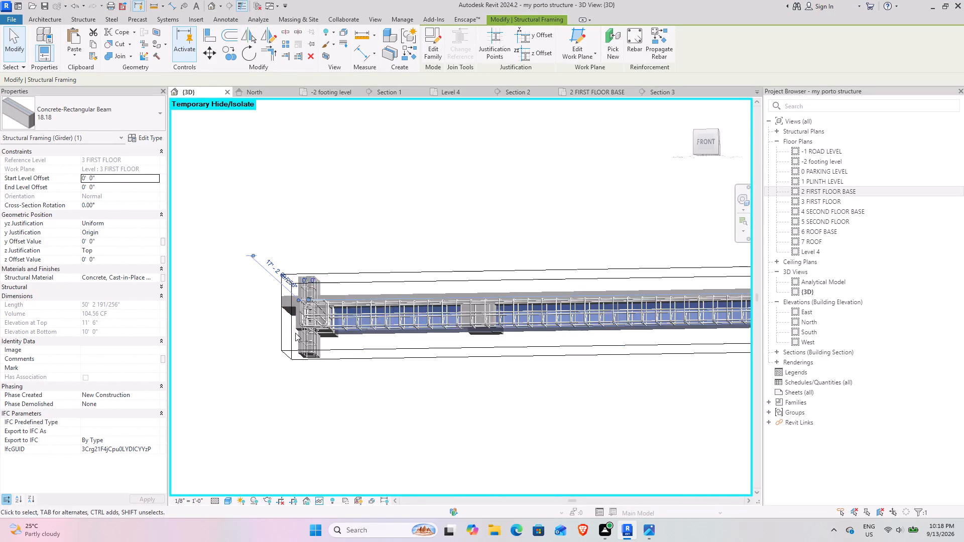
click(431, 419)
Extend the end bay's #5 T1 stirrup set up to the near face of the first intermediate column.
middle_drag(361, 352, 376, 401)
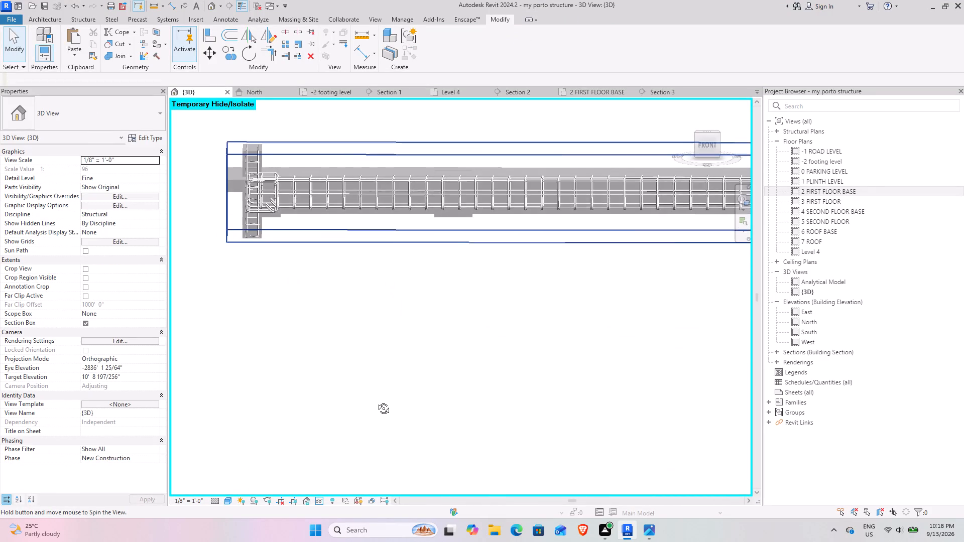
middle_drag(376, 401, 364, 393)
scroll(330, 196, up, 9)
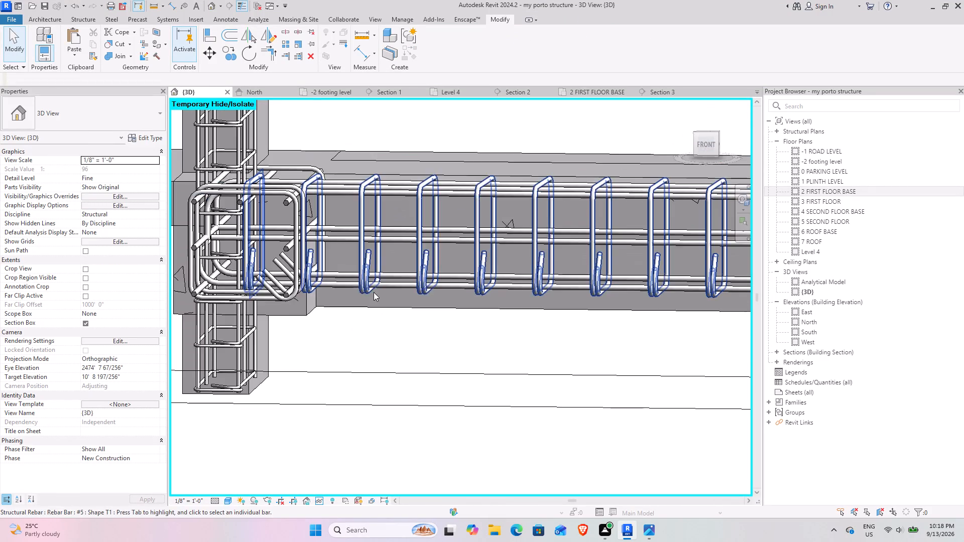
shift+middle_drag(374, 292, 405, 312)
scroll(405, 312, down, 5)
middle_drag(493, 297, 177, 352)
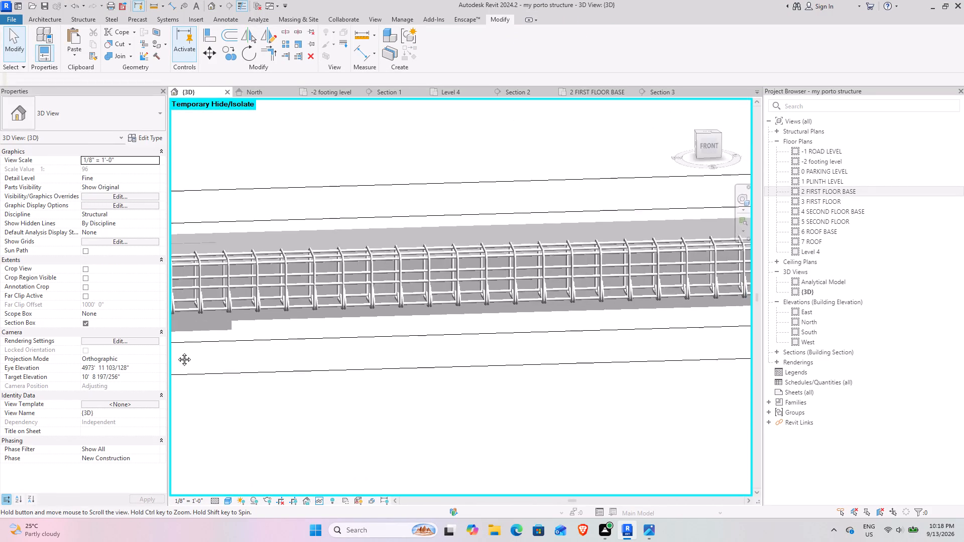
middle_drag(177, 352, 170, 352)
middle_drag(494, 338, 134, 372)
scroll(460, 287, up, 4)
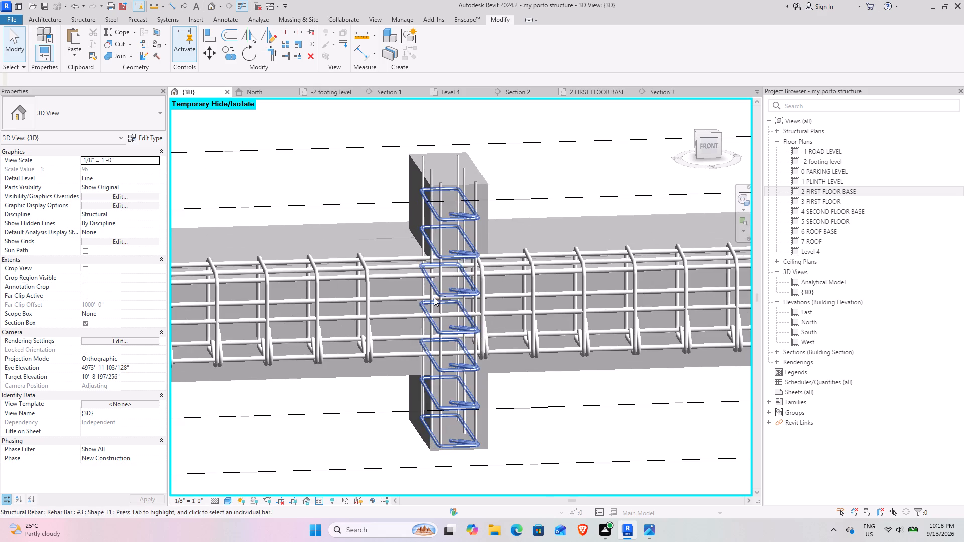
click(372, 321)
drag(370, 310, 394, 310)
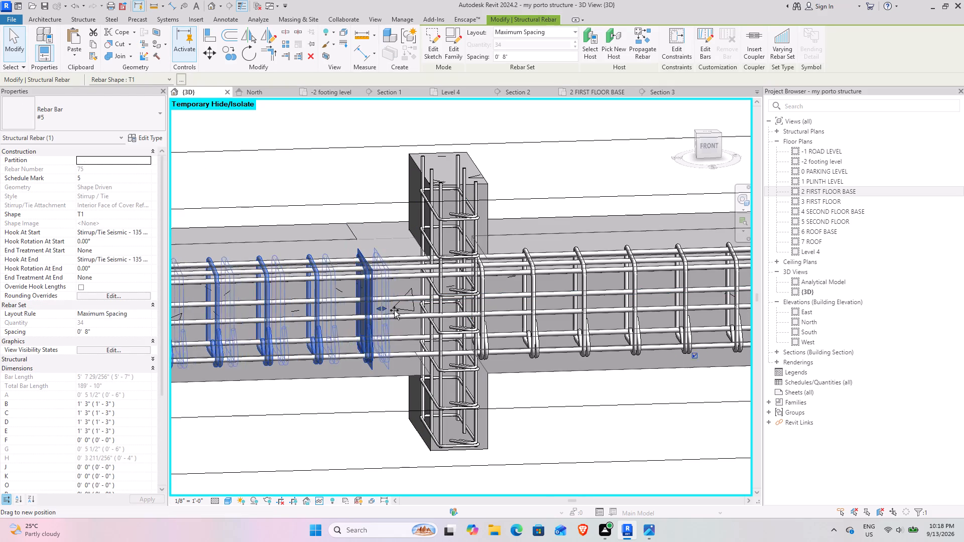
drag(394, 310, 423, 310)
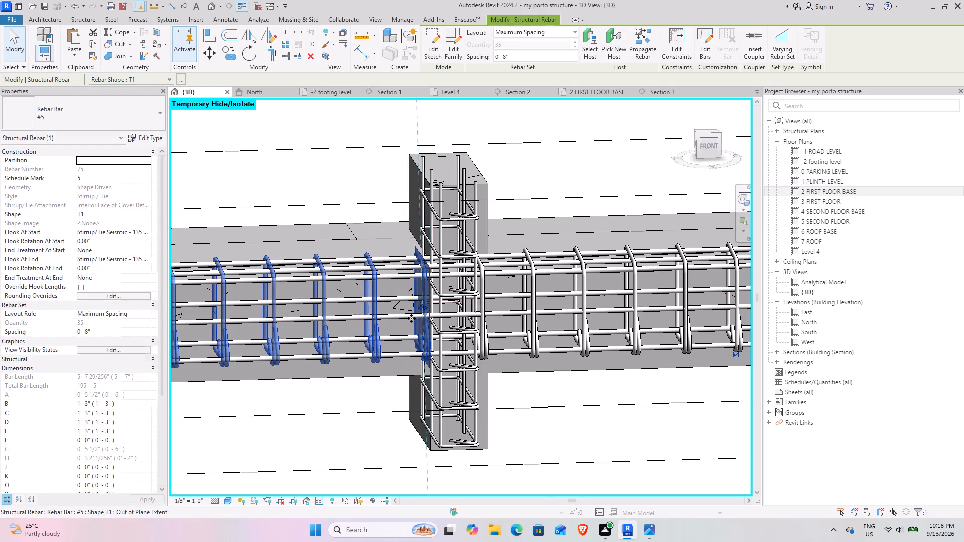
click(572, 399)
Shorten the second bay's #5 T1 stirrup set so it ends at the near face of the wide intermediate column.
scroll(572, 399, down, 5)
middle_drag(650, 381, 177, 369)
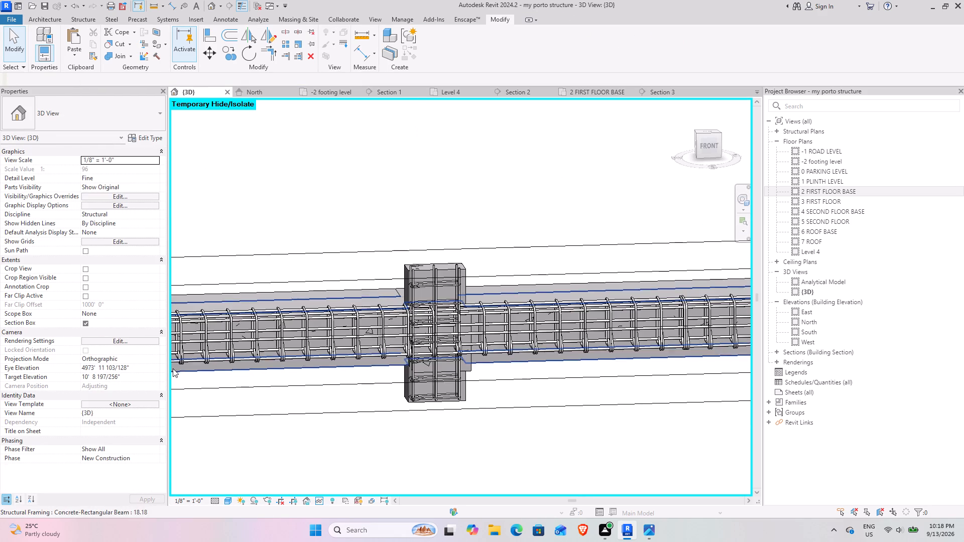
scroll(447, 339, up, 4)
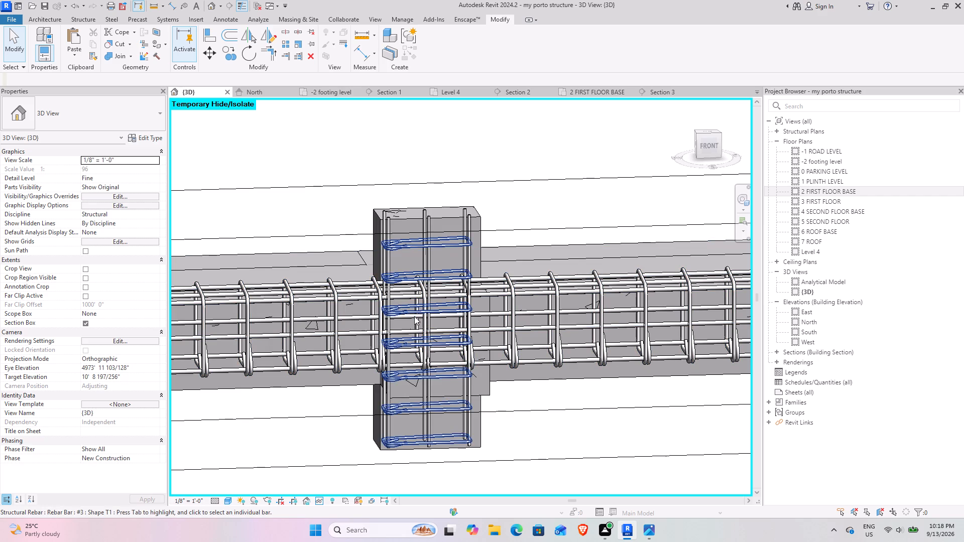
click(337, 337)
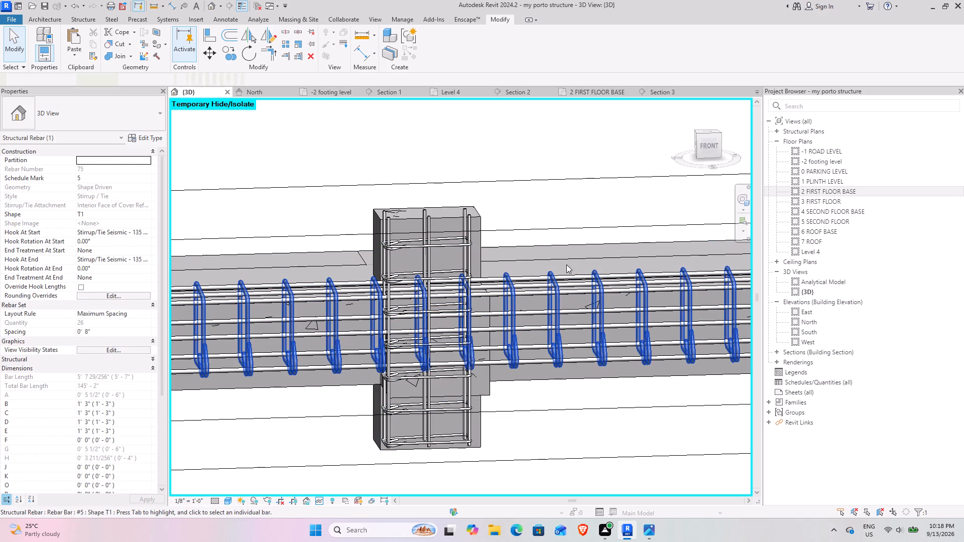
click(711, 152)
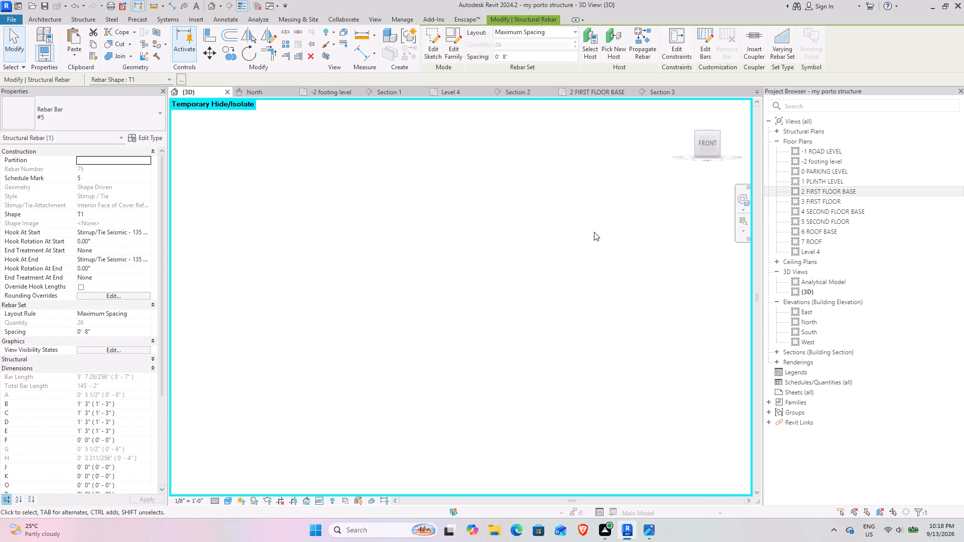
drag(659, 296, 582, 296)
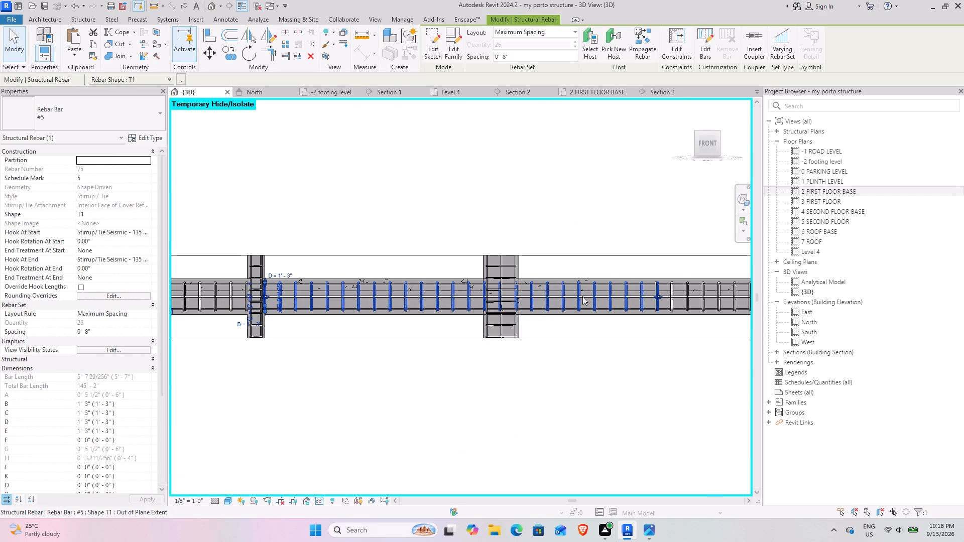
drag(582, 296, 481, 298)
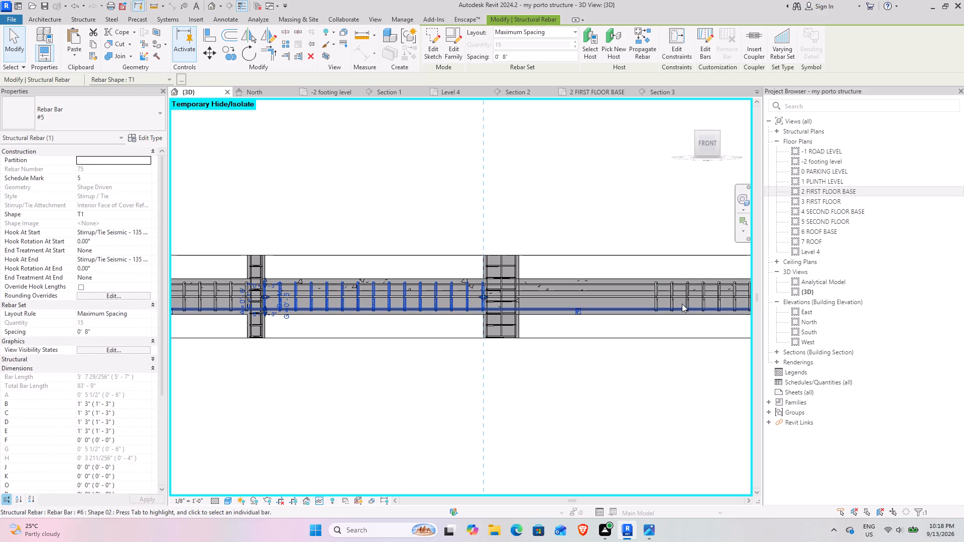
Extend the last bay's #5 T1 stirrup set back to the far face of the wide intermediate column.
click(682, 304)
drag(655, 295, 522, 295)
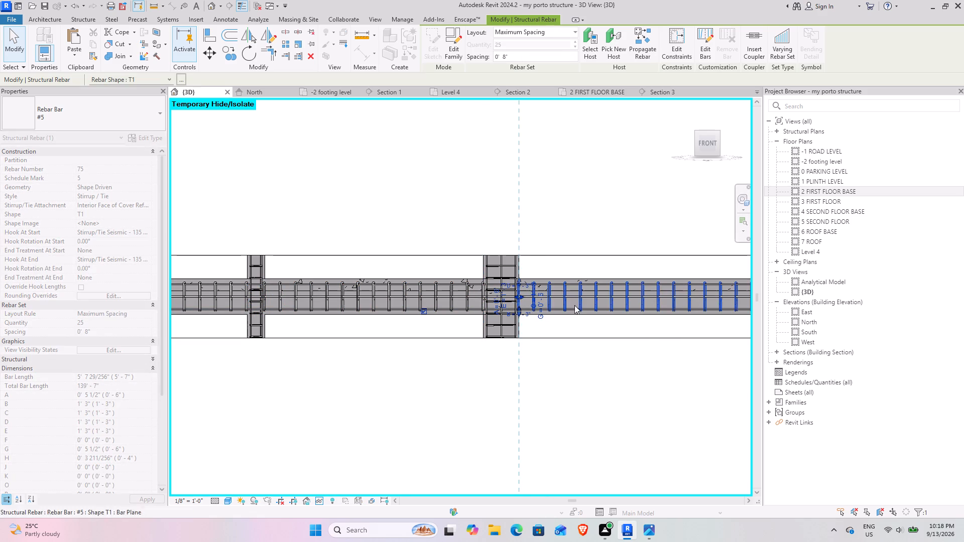
middle_drag(687, 328, 276, 328)
click(493, 405)
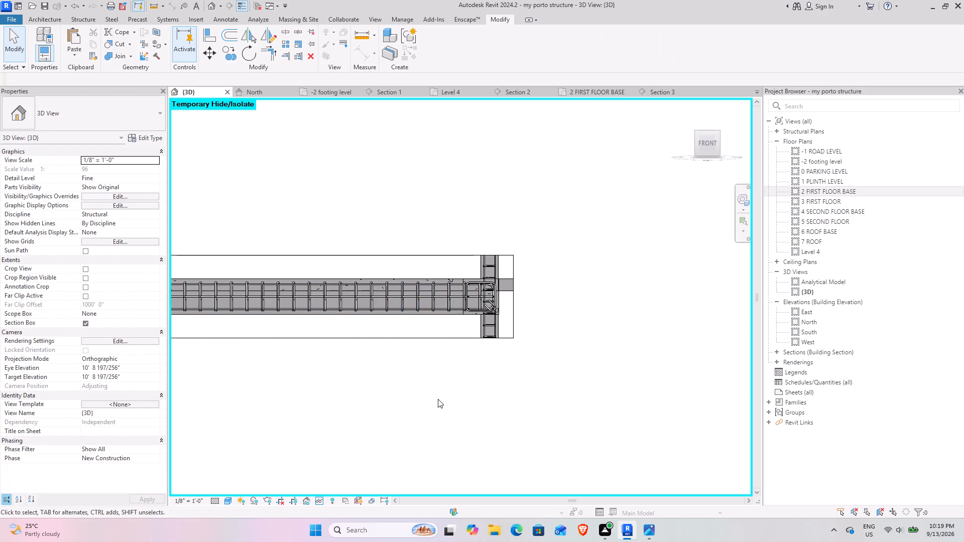
Pull the last bay's #5 T1 stirrup set back from the end column so it stops short of the joint.
scroll(426, 398, down, 3)
scroll(442, 326, up, 4)
click(438, 337)
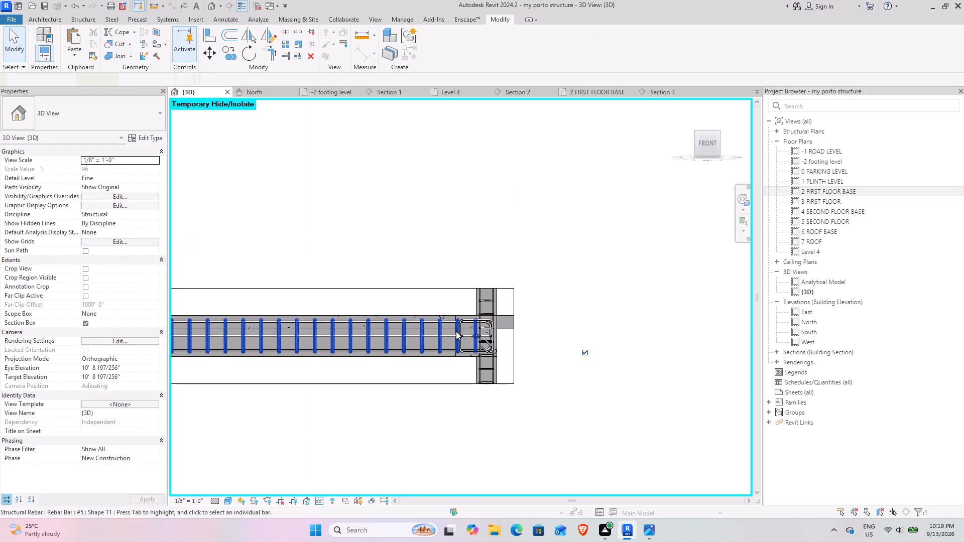
scroll(460, 330, up, 5)
drag(492, 341, 453, 343)
scroll(385, 422, down, 10)
Pull the first bay's #5 T1 stirrup set inward from the opposite end column to clear the crossing beam's stirrups.
middle_drag(331, 433, 787, 292)
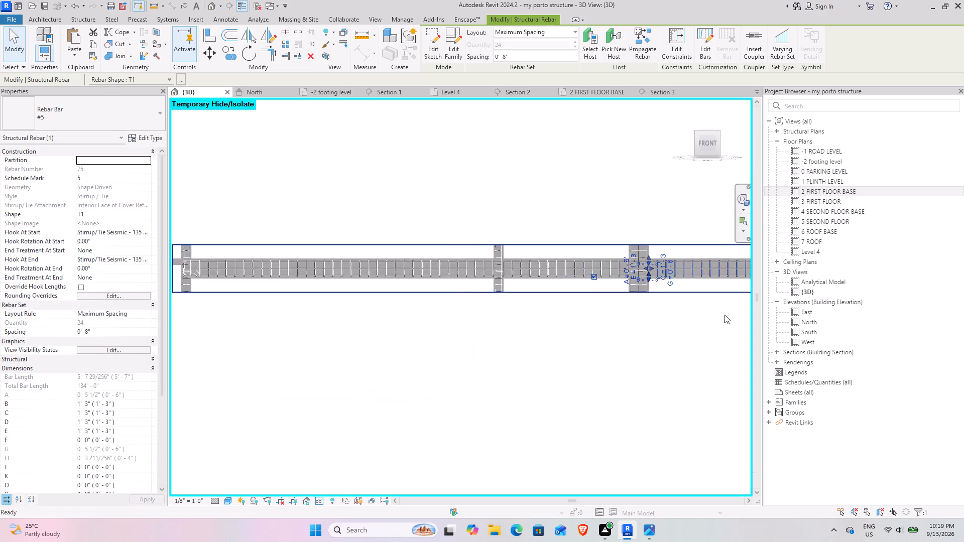
middle_drag(361, 327, 484, 350)
scroll(307, 268, up, 9)
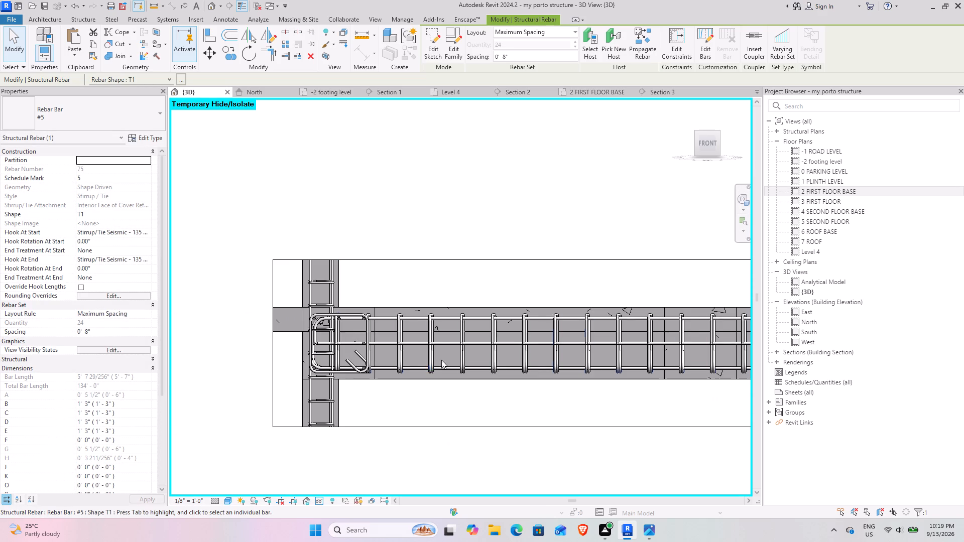
click(399, 354)
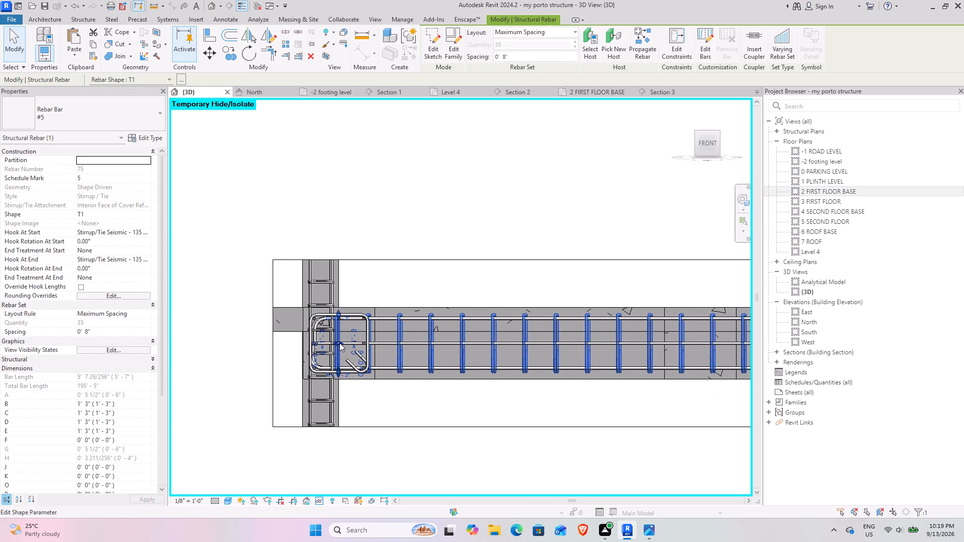
drag(339, 343, 378, 343)
click(431, 212)
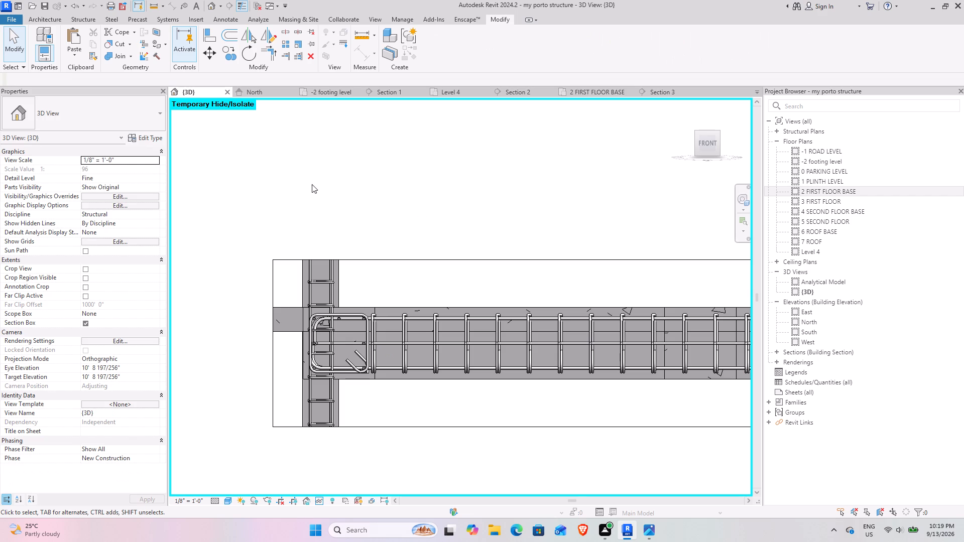
Turn off the section box and propagate an 18.18 girder's rebar to the crossing first-floor girder, aligned by host.
click(84, 323)
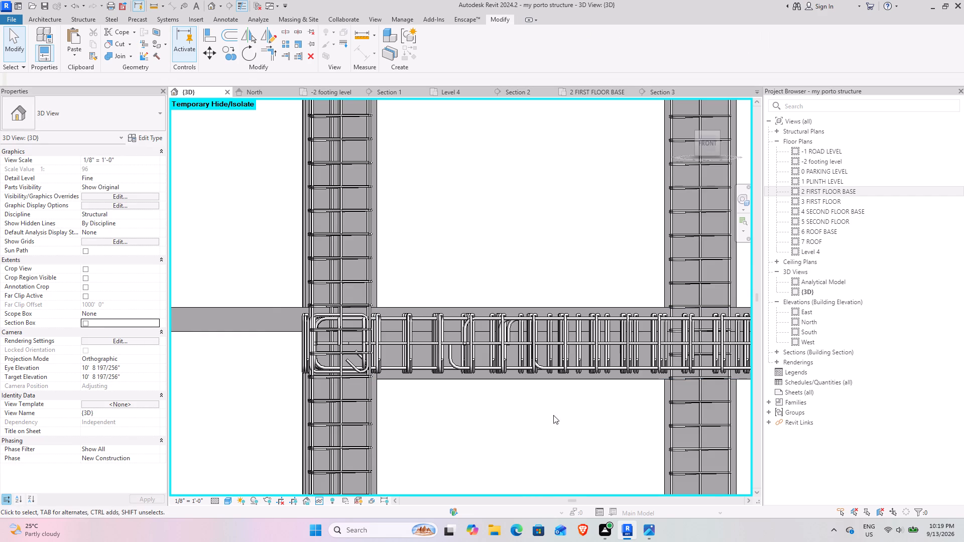
middle_drag(551, 415, 88, 344)
middle_drag(495, 417, 495, 384)
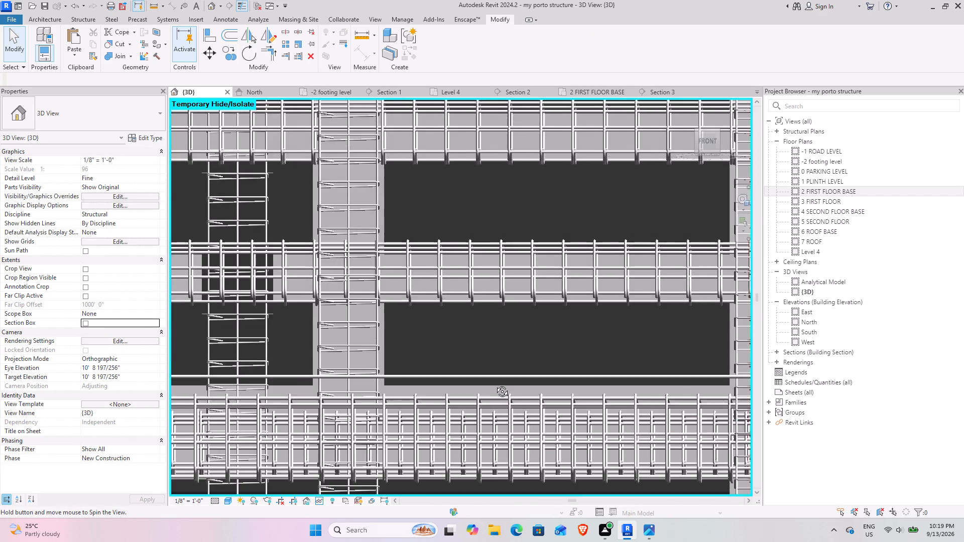
middle_drag(495, 384, 446, 401)
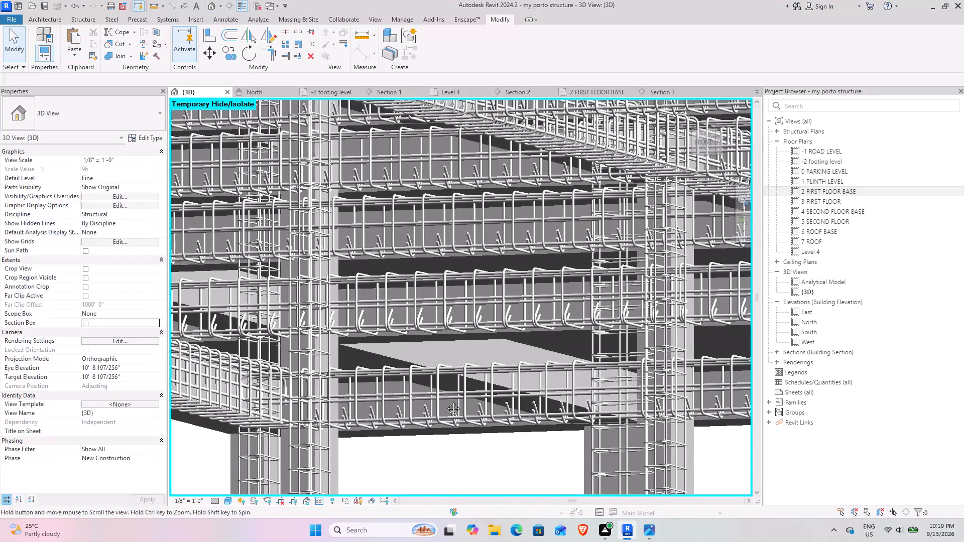
middle_drag(446, 401, 438, 381)
click(451, 355)
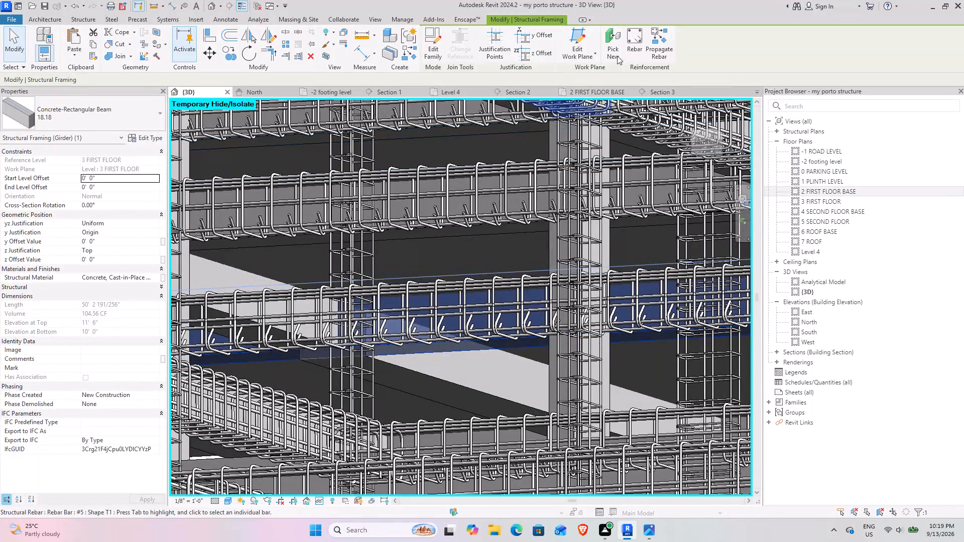
click(645, 49)
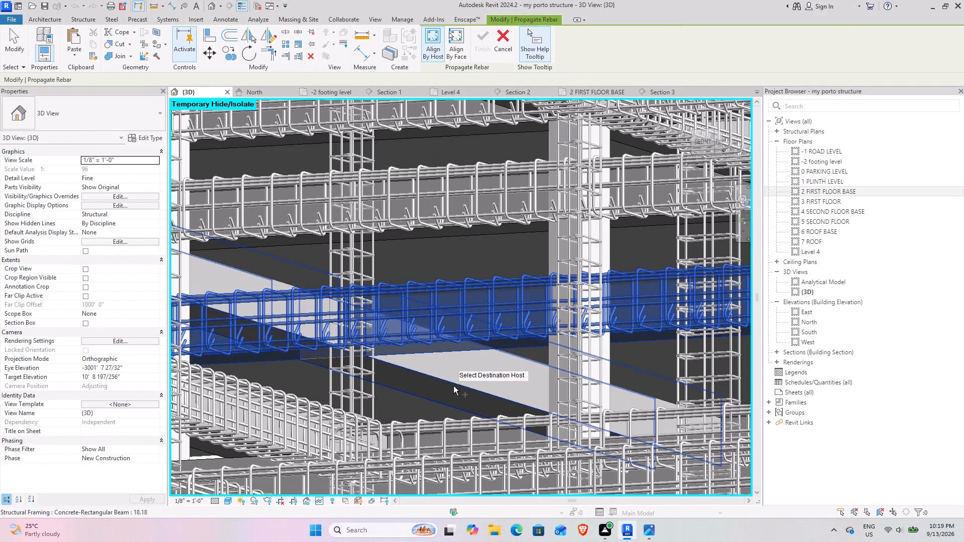
click(454, 385)
click(481, 50)
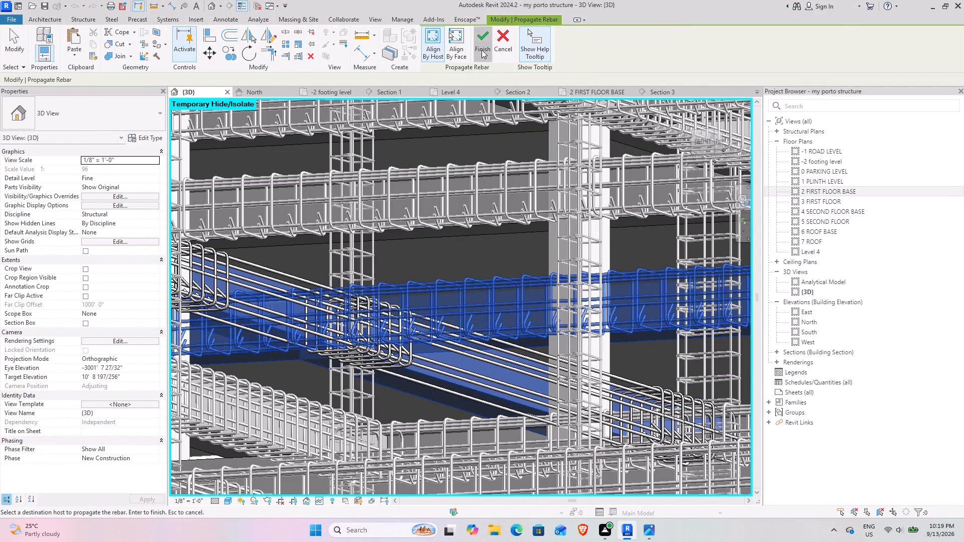
Isolate the newly reinforced crossing 18.18 girder with a section box in the 3D view.
click(438, 406)
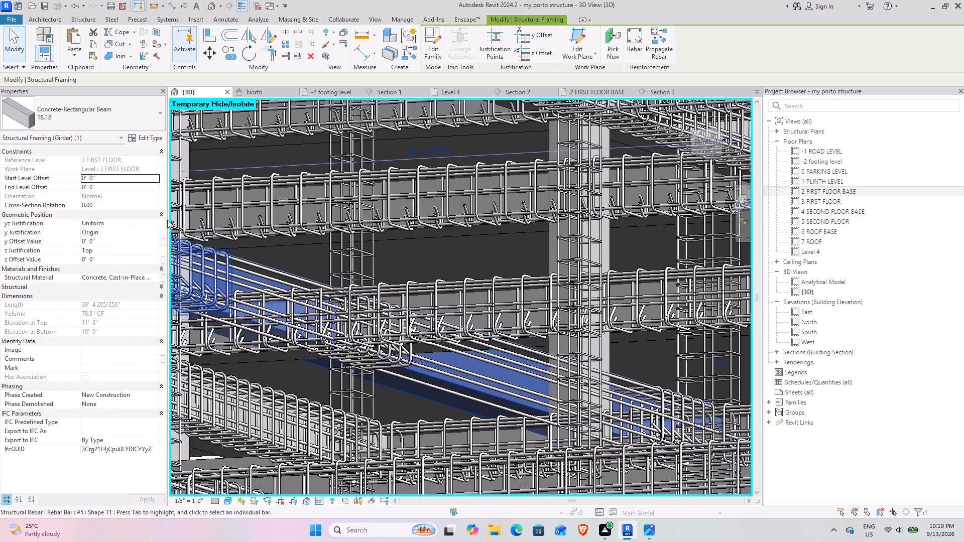
click(324, 57)
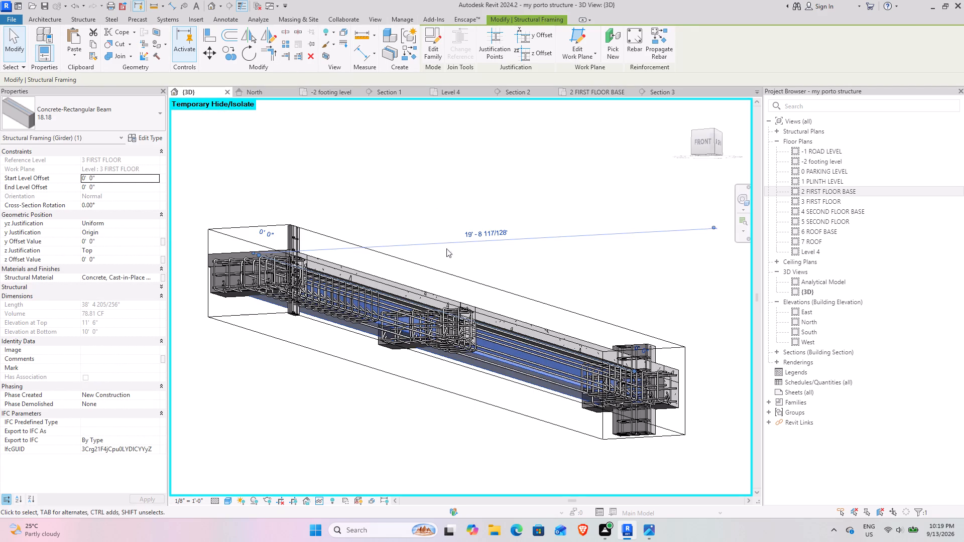
scroll(458, 335, down, 5)
shift+middle_drag(510, 364, 442, 428)
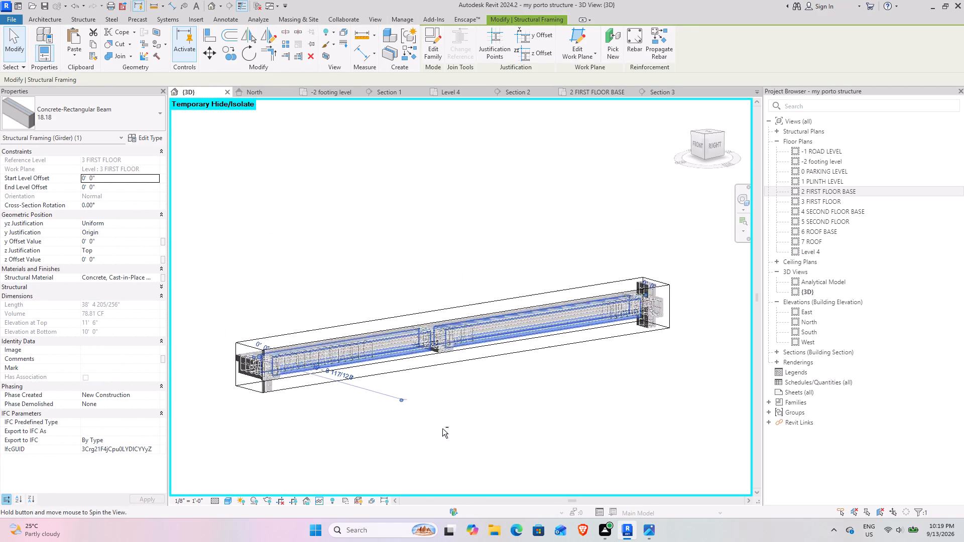
Stretch the section box lengthwise beyond both ends of the crossing girder.
click(402, 372)
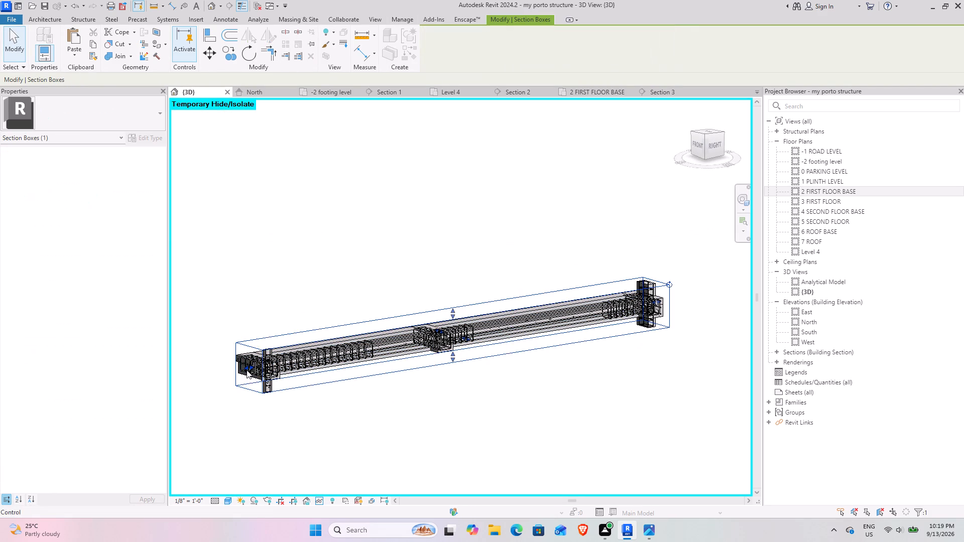
drag(247, 370, 181, 400)
middle_drag(332, 408, 517, 313)
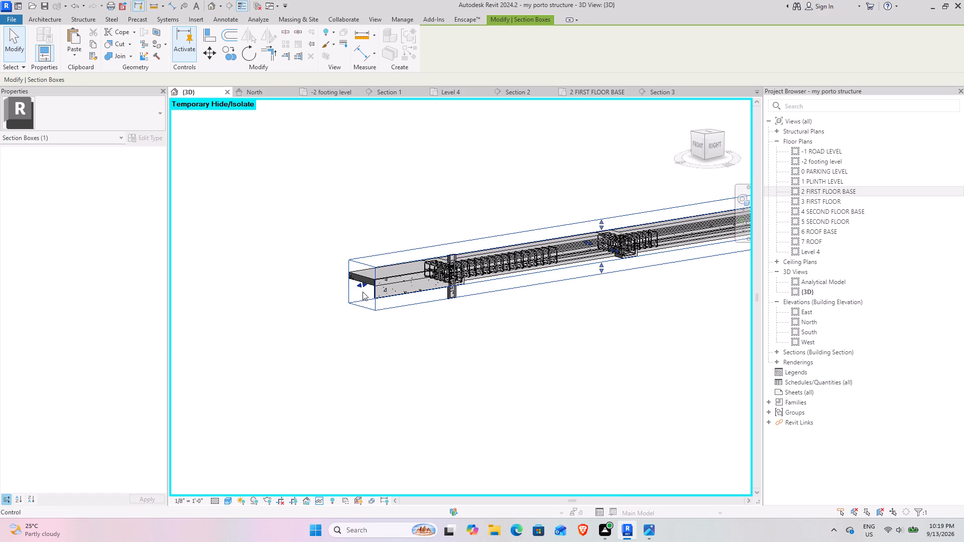
drag(362, 292, 319, 314)
middle_drag(566, 311, 116, 502)
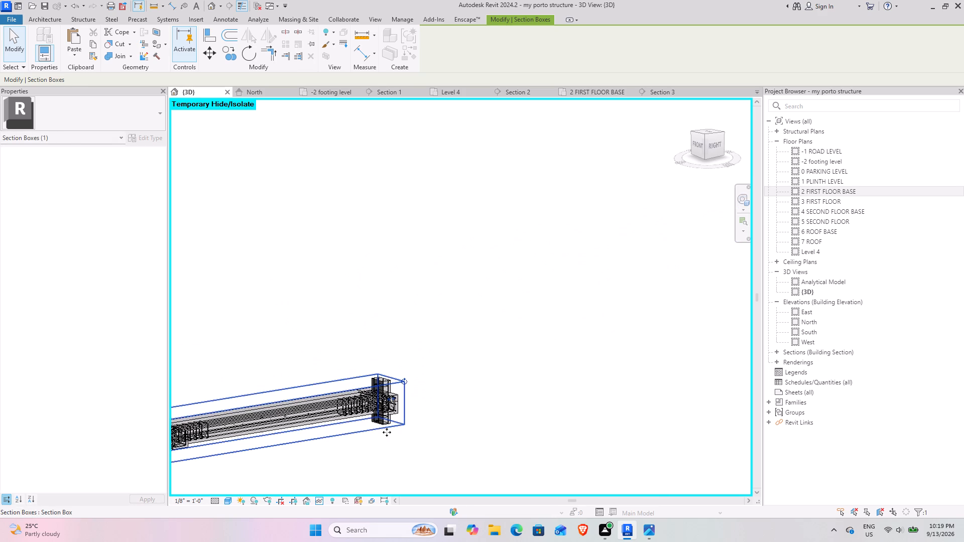
click(387, 432)
drag(393, 398, 581, 361)
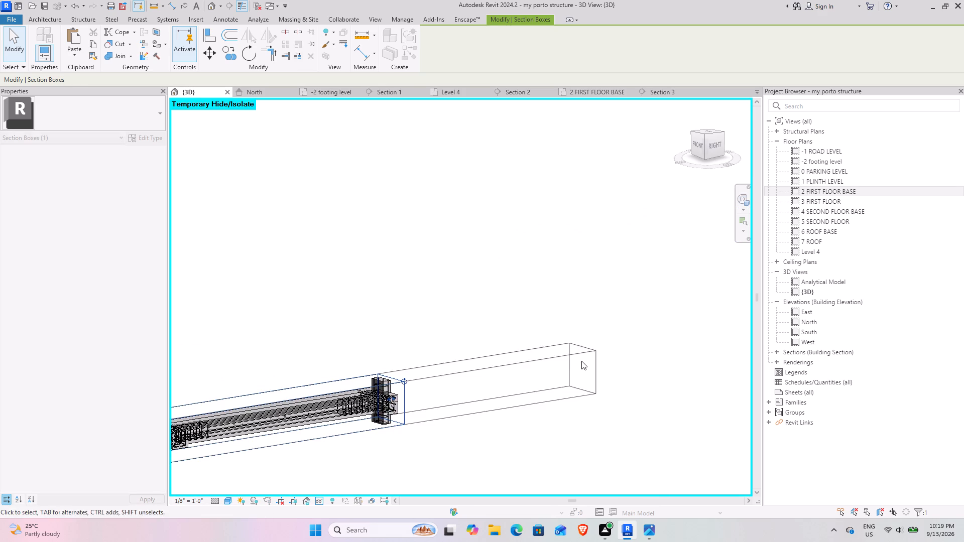
middle_drag(339, 429, 648, 293)
click(453, 372)
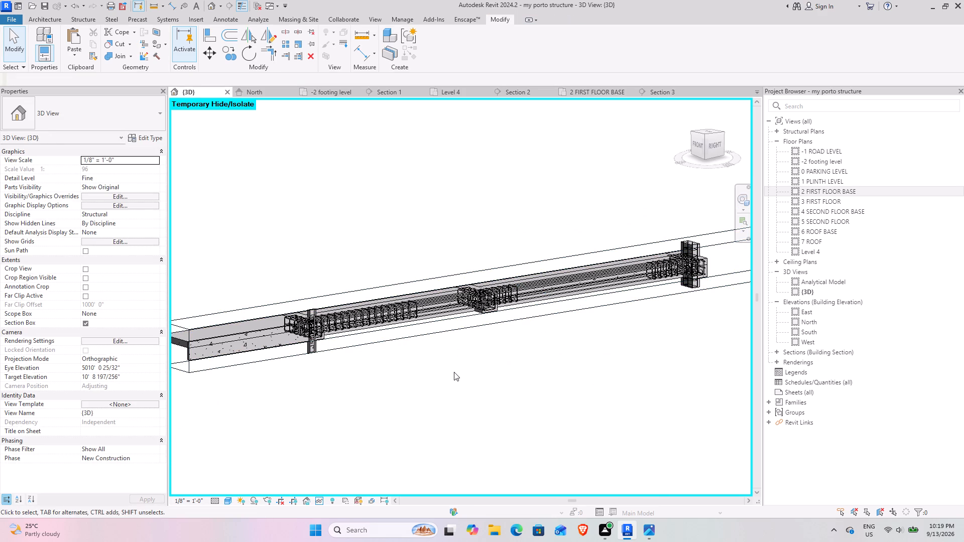
Delete the short six-bar #5 T1 stirrup set beside the crossing girder's end column.
middle_drag(444, 371, 338, 352)
middle_drag(657, 301, 349, 301)
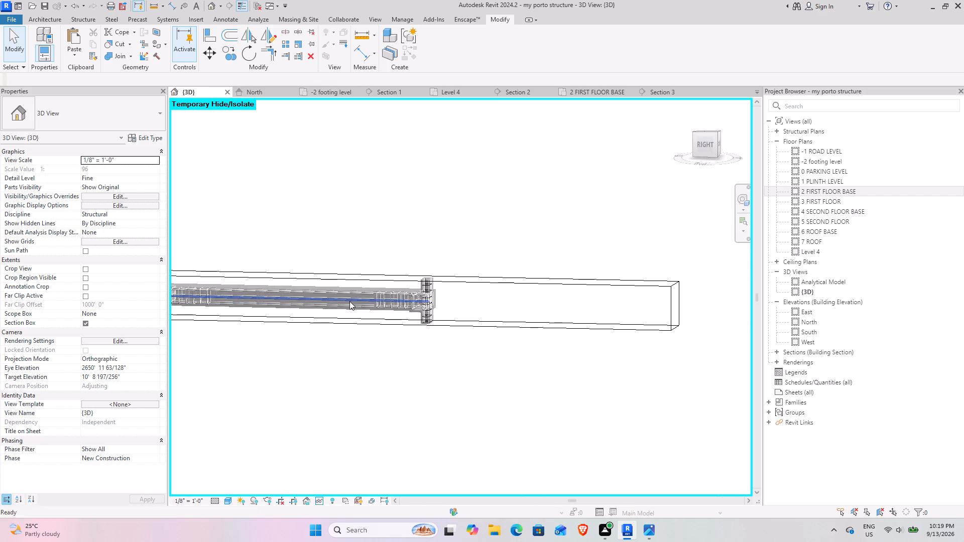
scroll(415, 309, up, 8)
shift+middle_drag(380, 315, 426, 302)
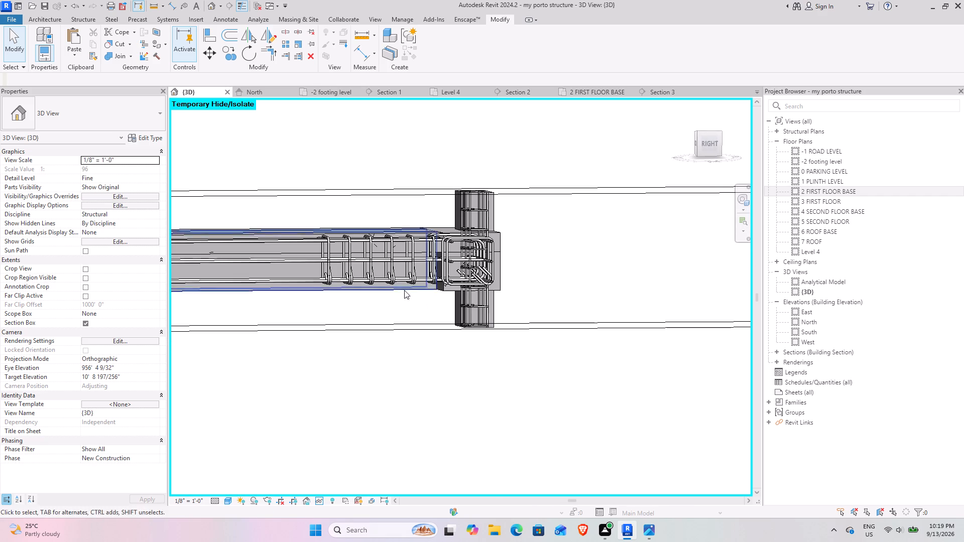
click(388, 265)
click(389, 277)
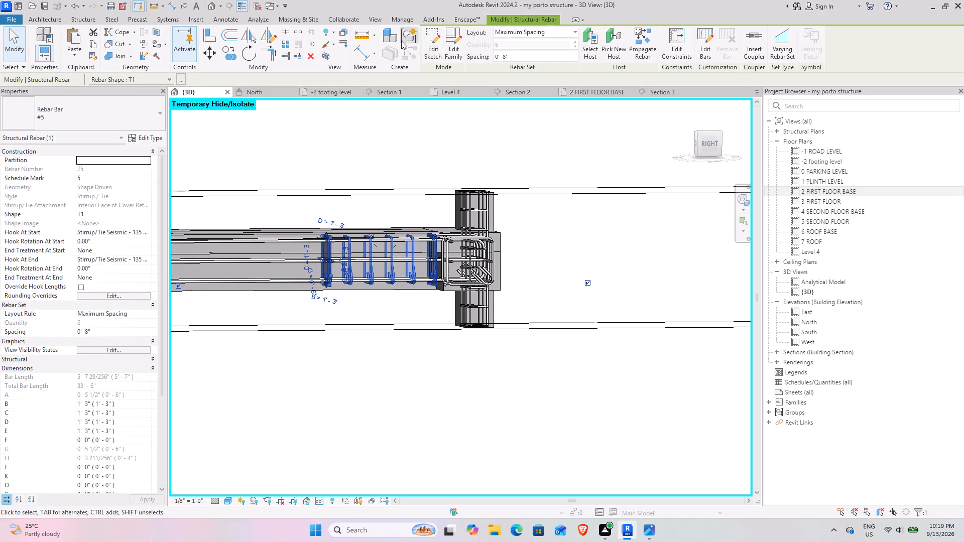
click(313, 57)
Examine the remaining copied stirrup sets and longitudinal bars along the crossing girder from one end column to the other.
scroll(388, 320, down, 4)
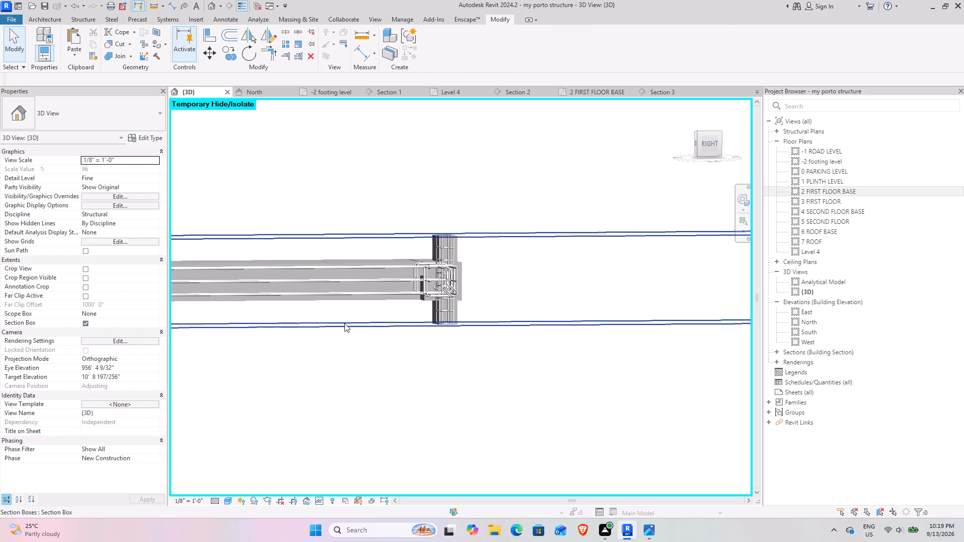
middle_drag(333, 324, 671, 325)
middle_drag(286, 337, 628, 274)
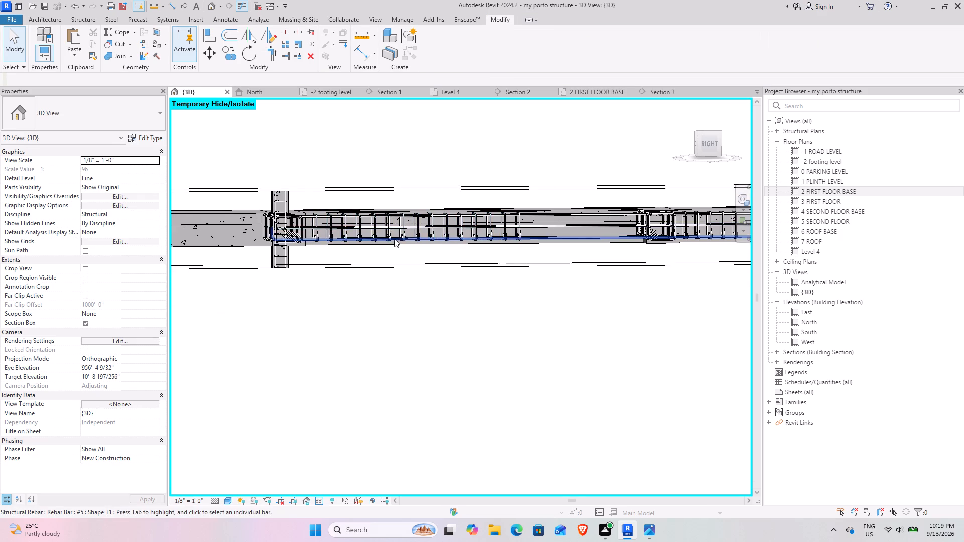
scroll(287, 223, up, 4)
scroll(328, 235, up, 5)
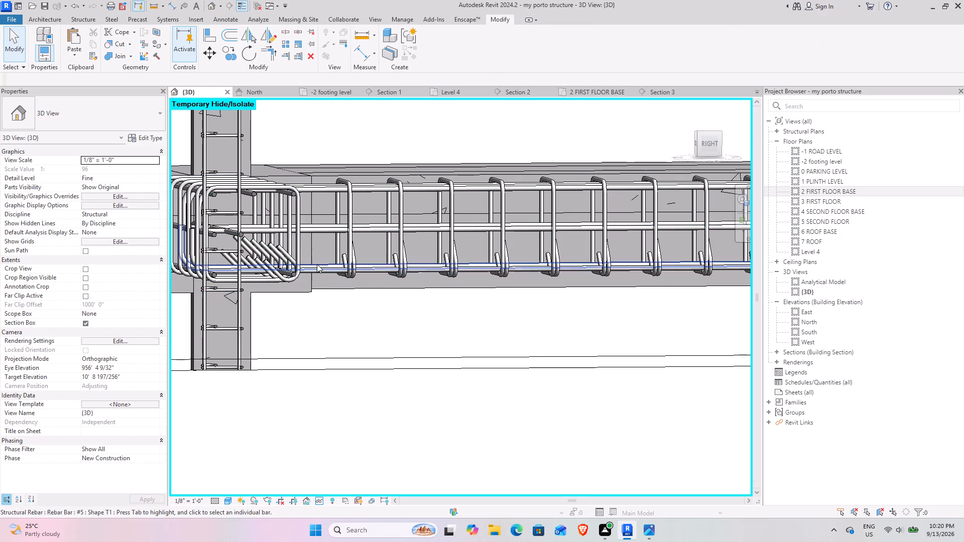
scroll(467, 256, down, 4)
middle_drag(615, 251, 171, 339)
middle_drag(509, 320, 170, 320)
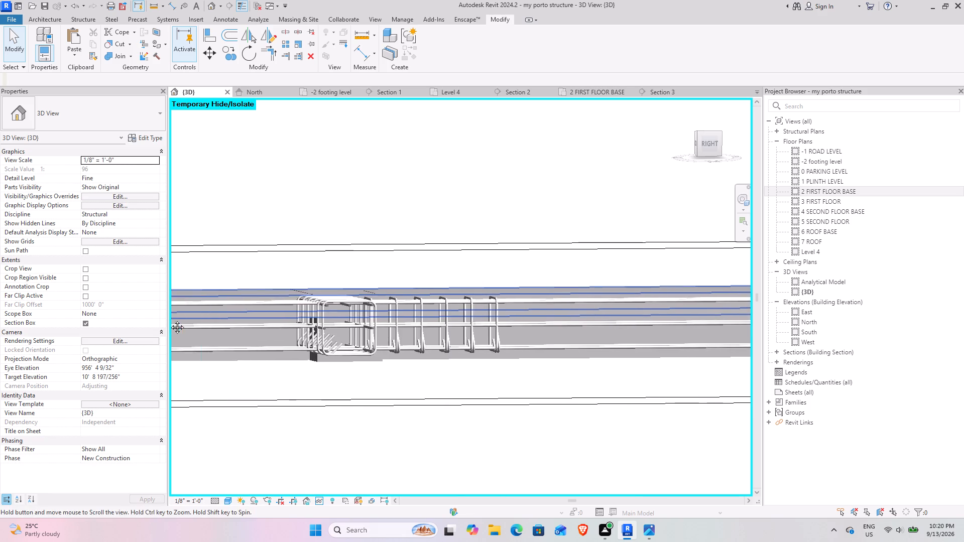
middle_drag(170, 320, 153, 320)
middle_drag(579, 353, 138, 352)
middle_drag(556, 342, 190, 342)
scroll(370, 308, up, 4)
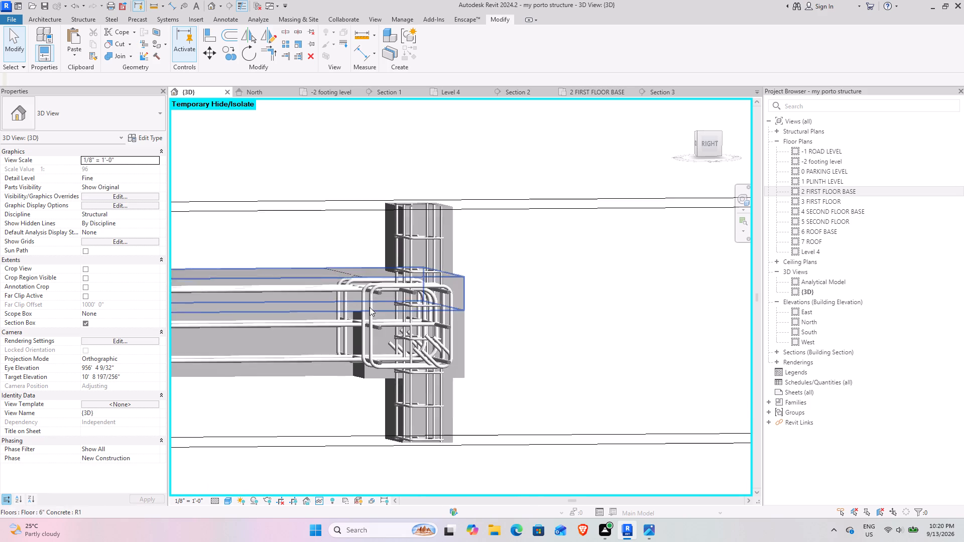
Extend the six-bar #5 T1 stirrup set along the crossing girder up to the next intersecting beam's stirrups, making 31 bars.
scroll(370, 307, up, 4)
scroll(358, 381, down, 4)
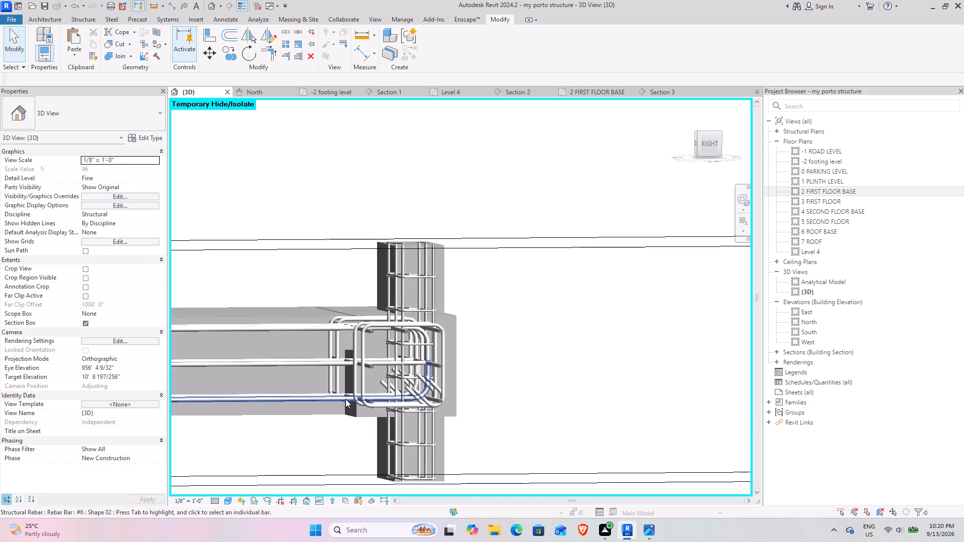
scroll(345, 399, down, 6)
middle_drag(253, 382, 699, 302)
click(229, 316)
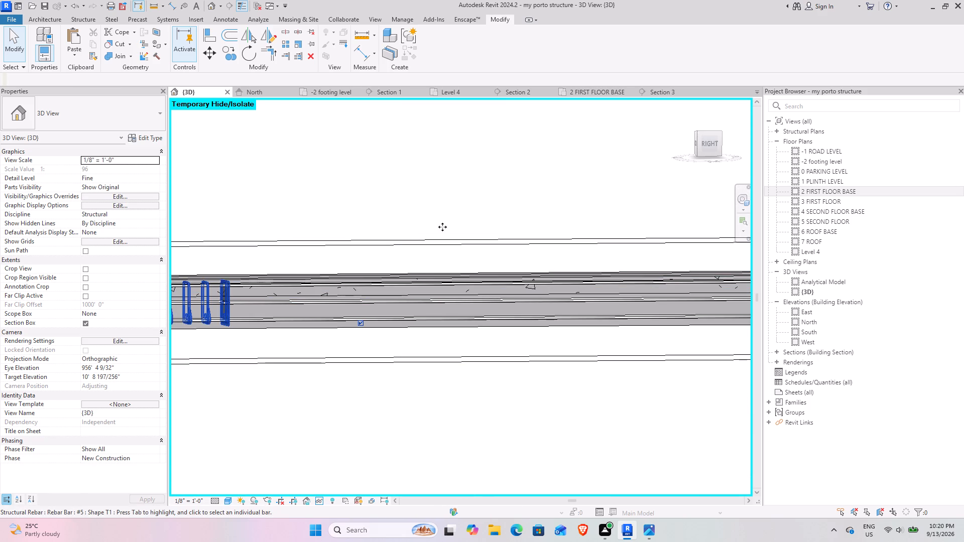
click(711, 147)
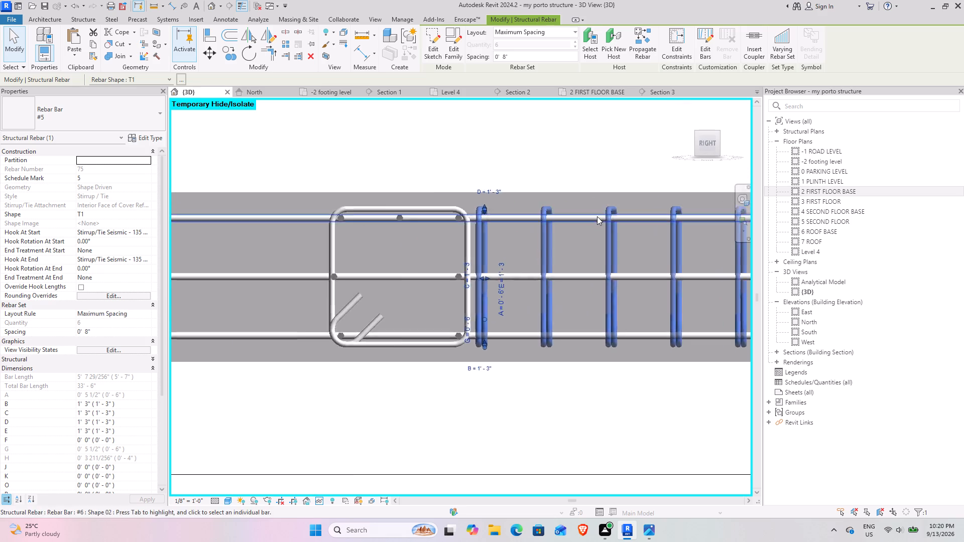
scroll(586, 266, down, 5)
middle_drag(656, 296, 310, 306)
scroll(306, 304, down, 4)
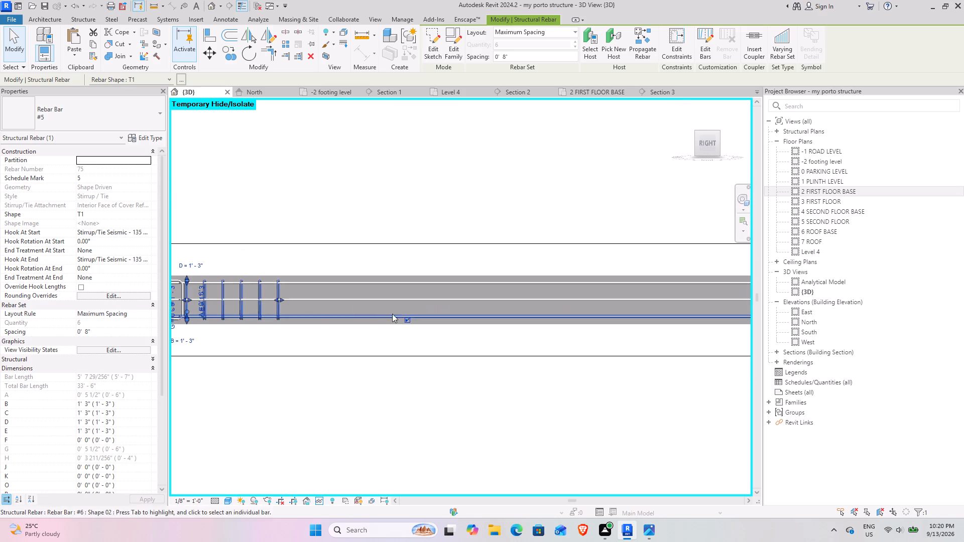
middle_drag(395, 313, 321, 306)
drag(203, 292, 565, 301)
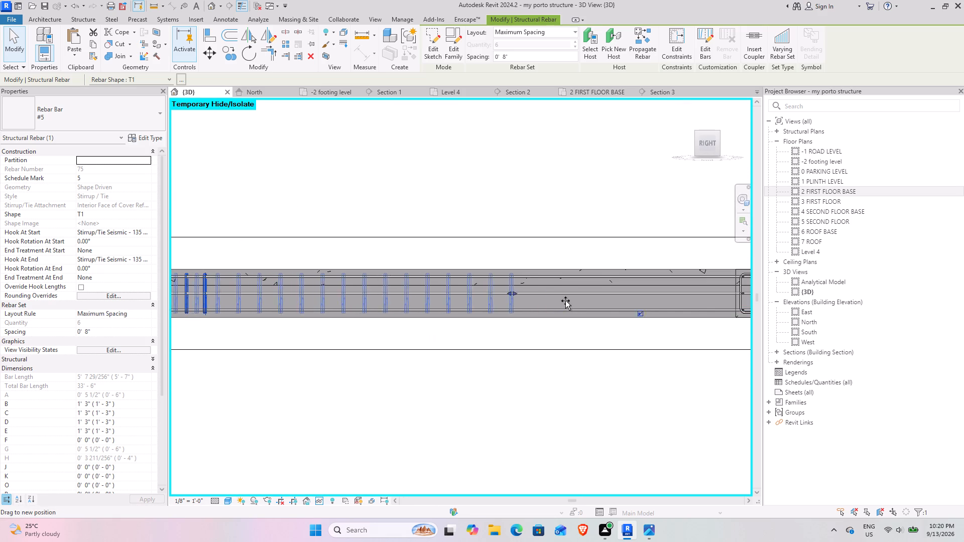
drag(565, 301, 735, 290)
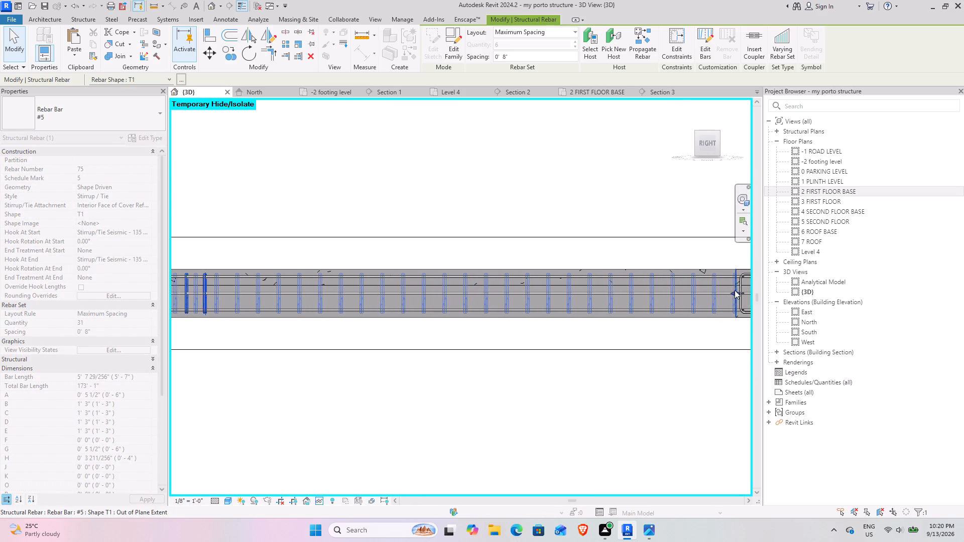
Extend the start of the adjoining 15-bar #5 T1 stirrup set toward the end column, making 17 bars.
middle_drag(366, 347, 712, 344)
scroll(508, 349, down, 4)
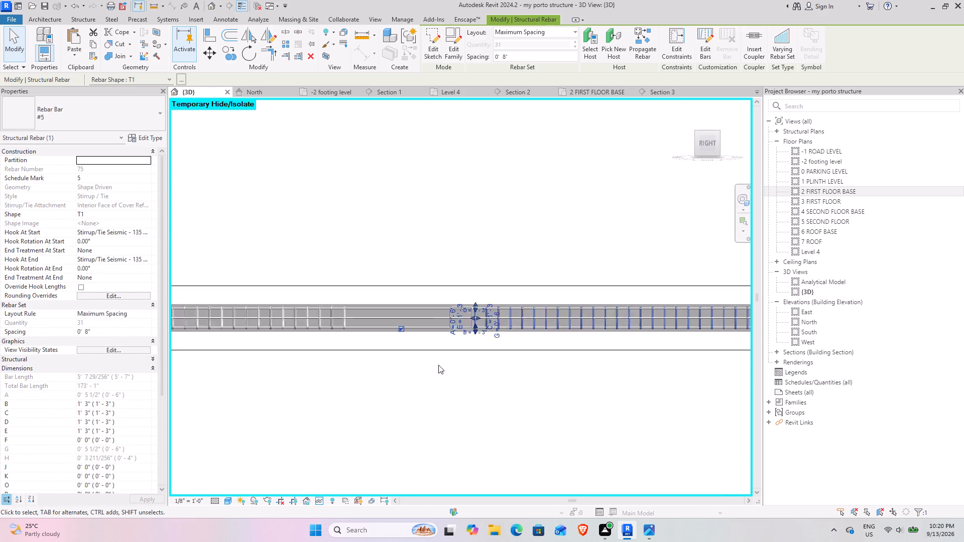
middle_drag(410, 359, 586, 332)
click(471, 294)
scroll(353, 291, up, 4)
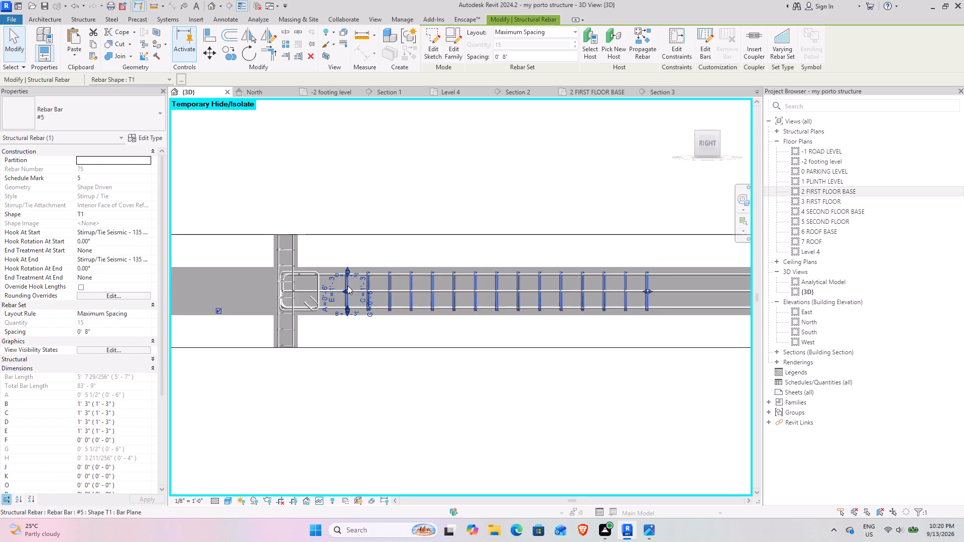
scroll(347, 286, up, 4)
drag(350, 296, 317, 296)
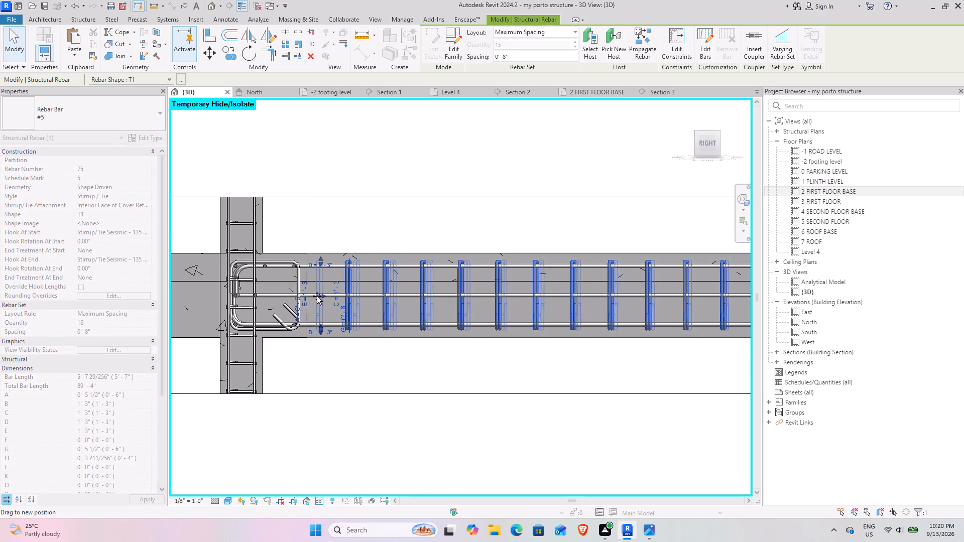
drag(317, 296, 311, 296)
Stretch the same stirrup set's other end up to the intersecting beam's stirrups, making 25 bars.
scroll(714, 289, up, 1)
middle_drag(714, 289, 266, 285)
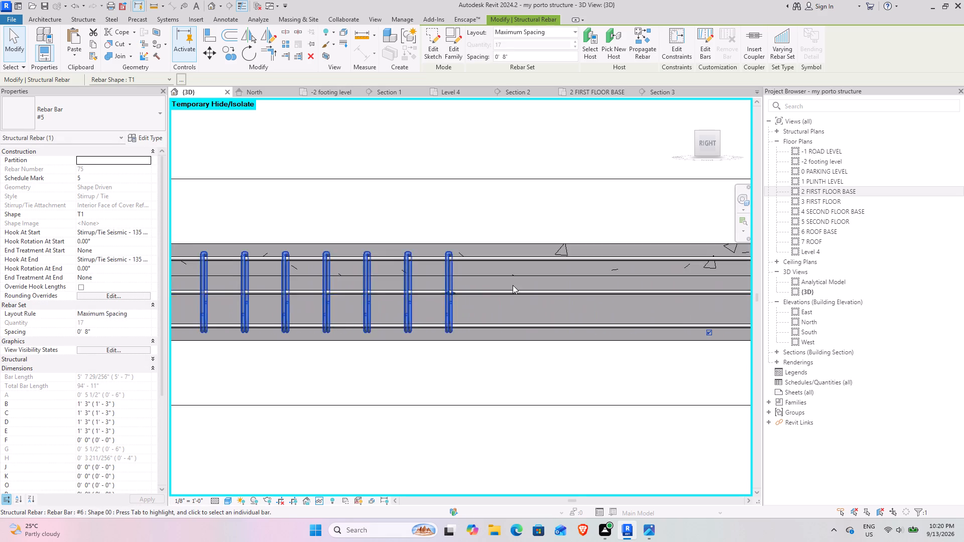
scroll(513, 285, down, 5)
middle_drag(618, 305, 477, 305)
scroll(370, 297, up, 4)
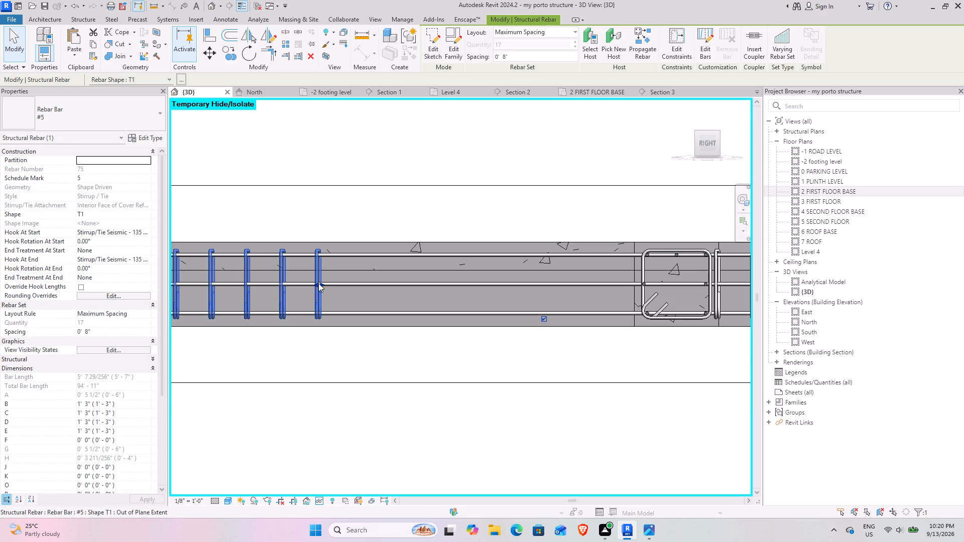
drag(318, 283, 632, 283)
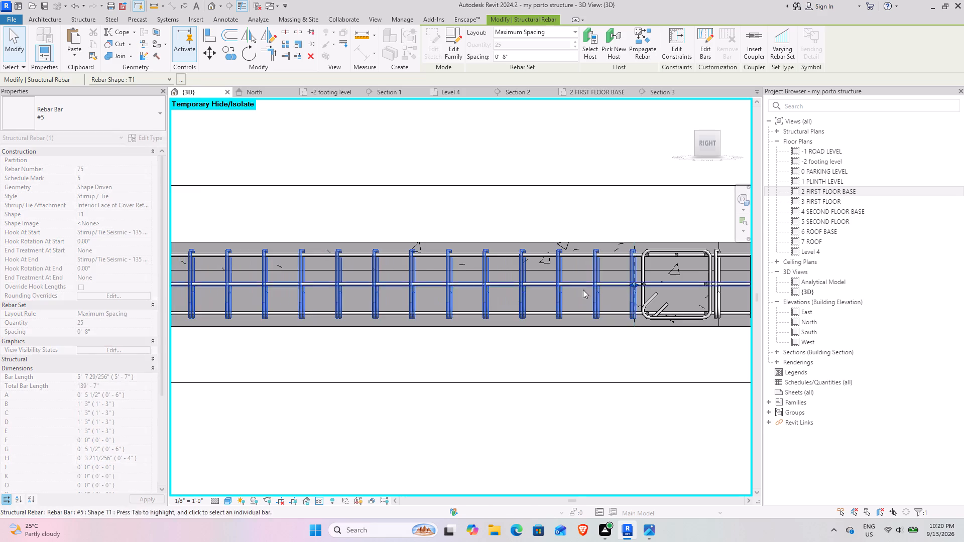
scroll(577, 292, down, 5)
middle_drag(720, 302, 526, 302)
click(561, 398)
scroll(658, 373, down, 4)
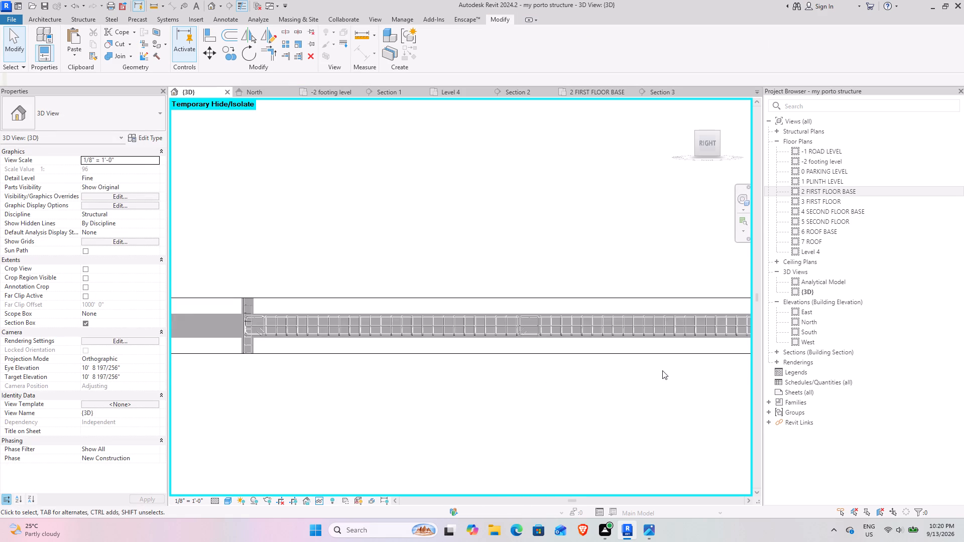
Extend the section box lengthwise past the end column to include the adjacent girder span and its far column.
middle_drag(637, 364, 703, 304)
middle_drag(396, 321, 606, 310)
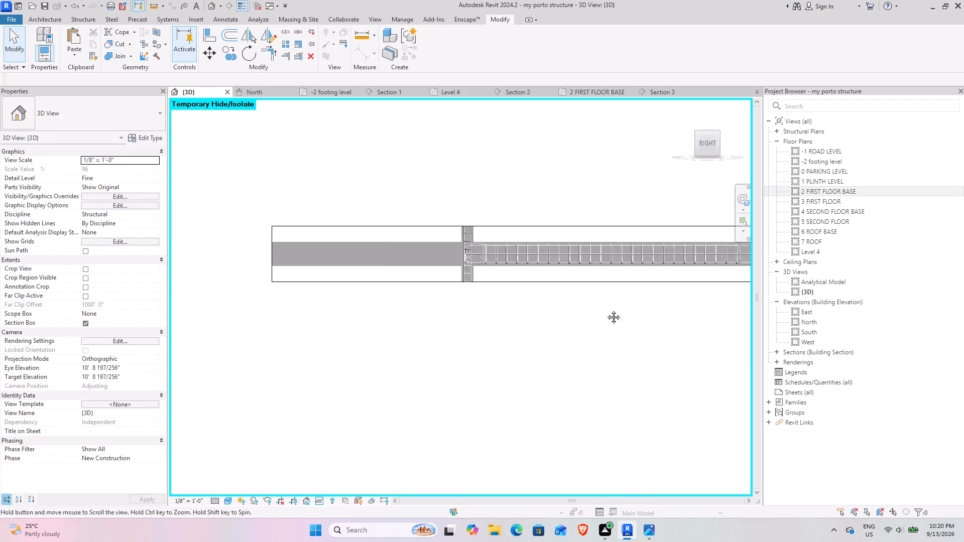
middle_drag(606, 310, 661, 311)
click(504, 284)
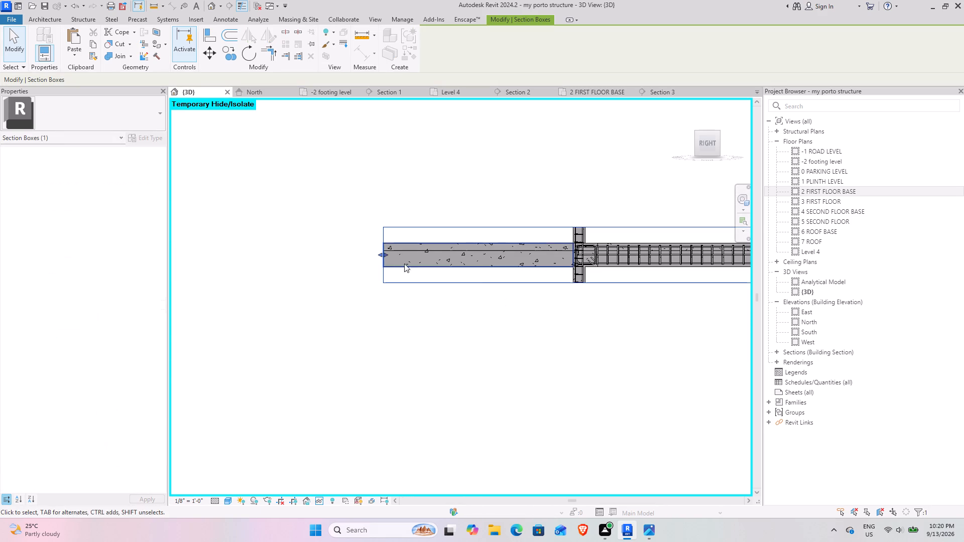
drag(380, 252, 201, 252)
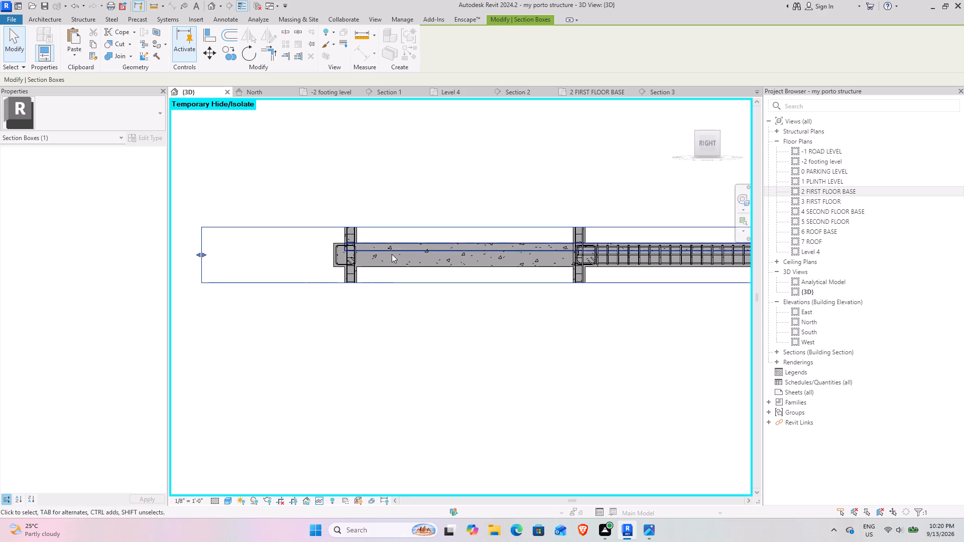
Examine the adjacent girder span and both its column joints from several angles, including from below.
scroll(391, 253, up, 4)
scroll(401, 338, down, 4)
shift+middle_drag(433, 372, 496, 325)
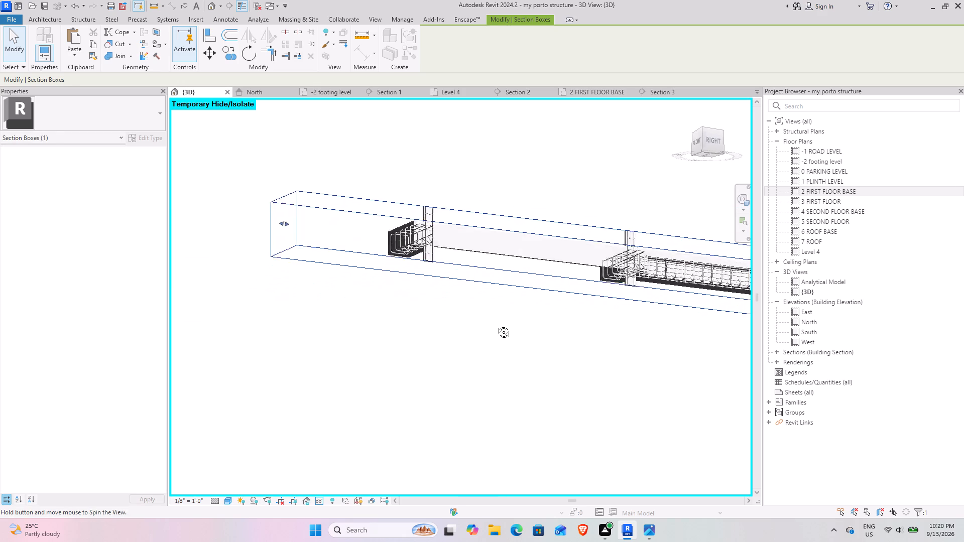
shift+middle_drag(496, 325, 531, 377)
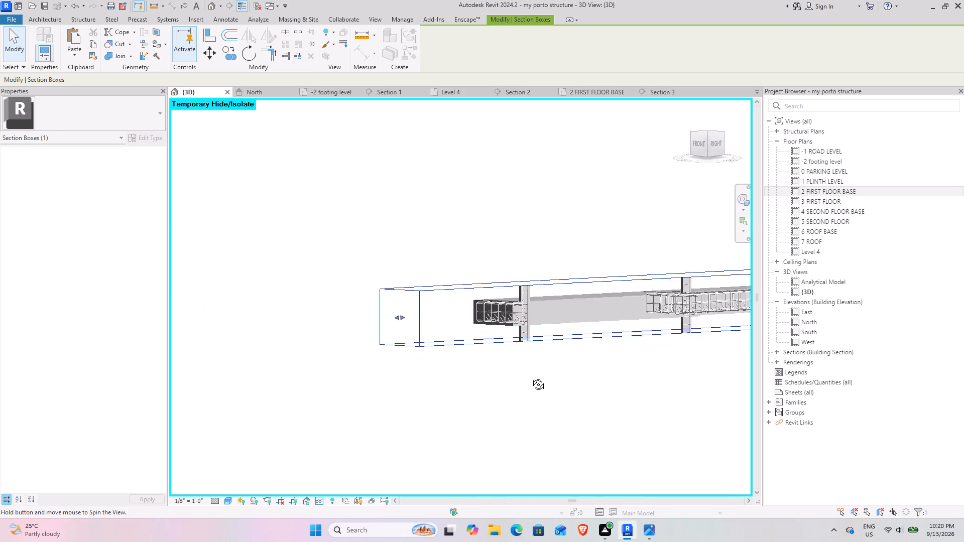
shift+middle_drag(531, 377, 476, 155)
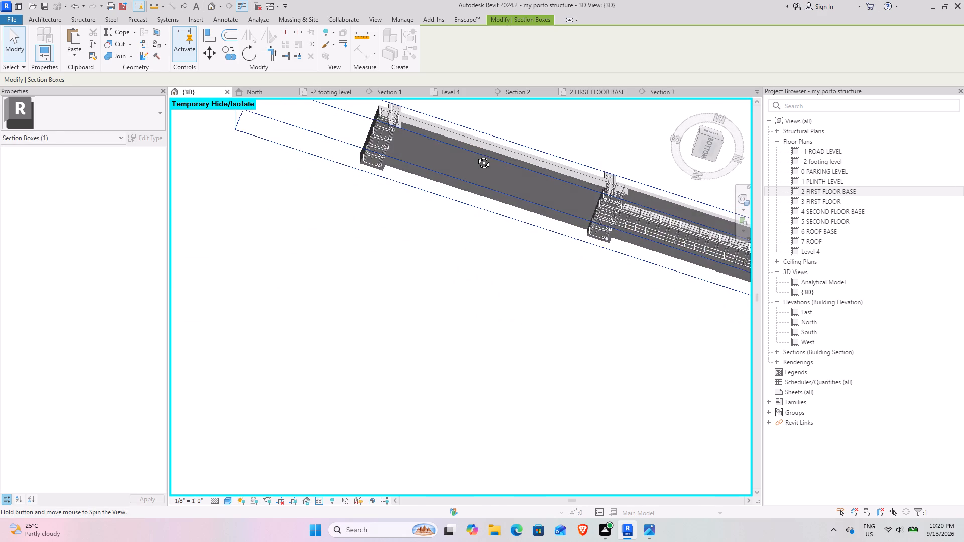
shift+middle_drag(476, 155, 444, 363)
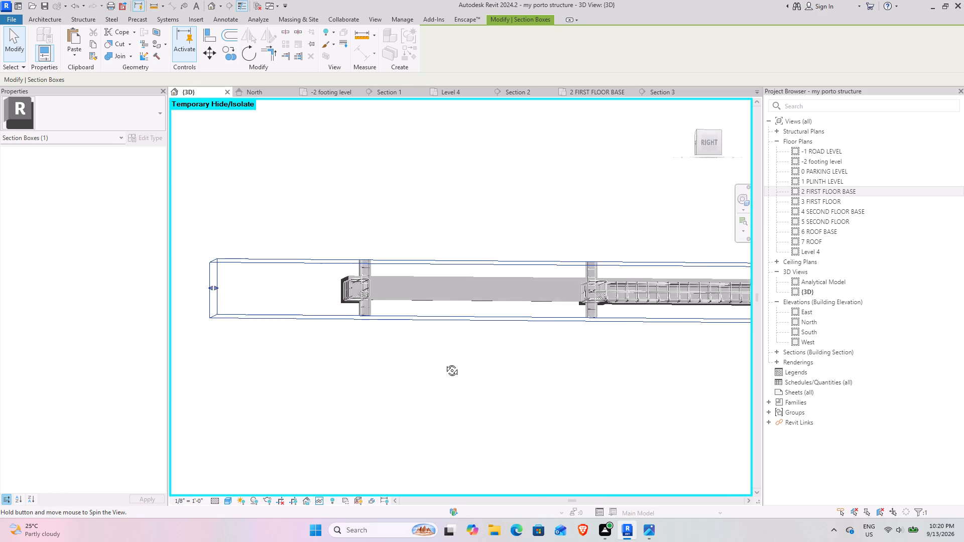
shift+middle_drag(444, 363, 451, 387)
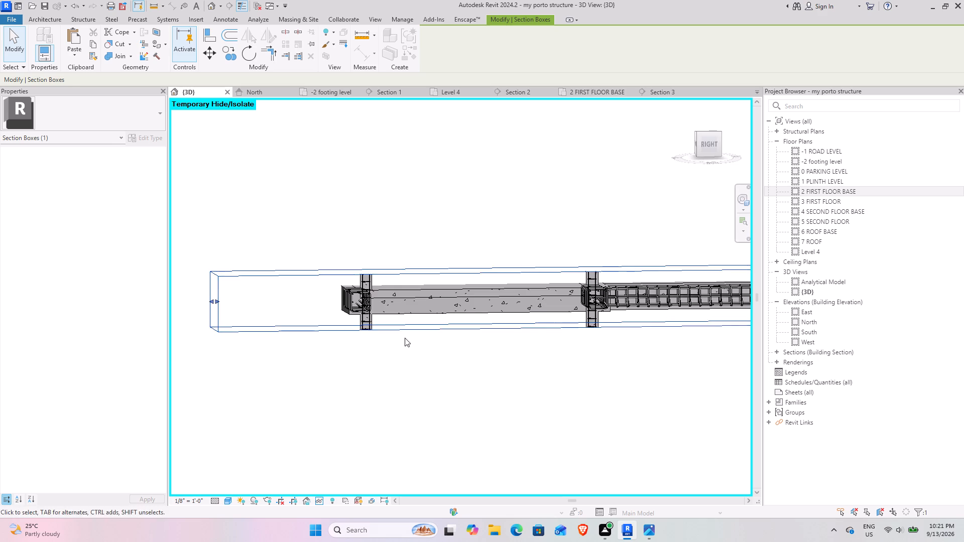
scroll(366, 291, up, 4)
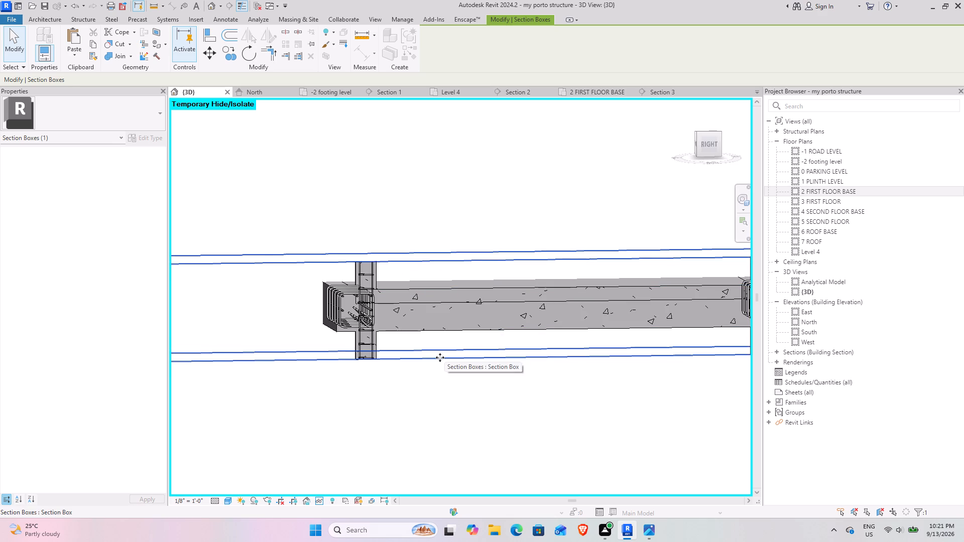
shift+middle_drag(440, 357, 418, 345)
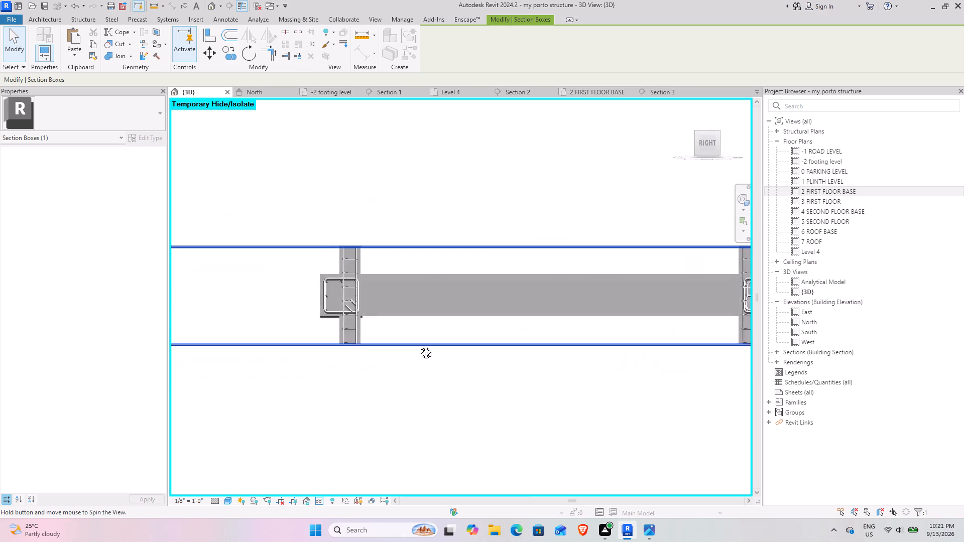
shift+middle_drag(418, 345, 409, 386)
middle_drag(603, 362, 248, 338)
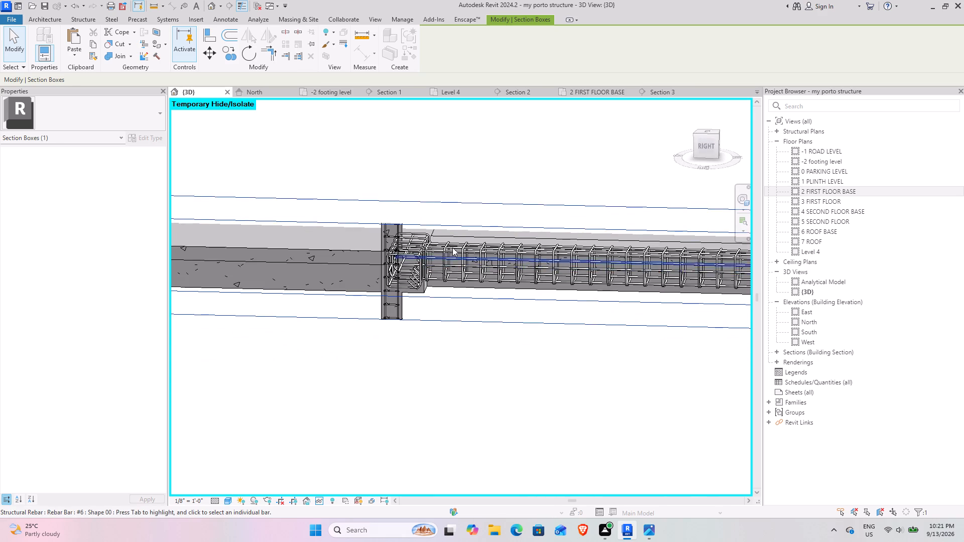
Stretch a top #6 Shape 02 longitudinal bar through the adjacent span to near the far column, for a 53'-6" total bar length.
scroll(452, 247, up, 4)
click(709, 144)
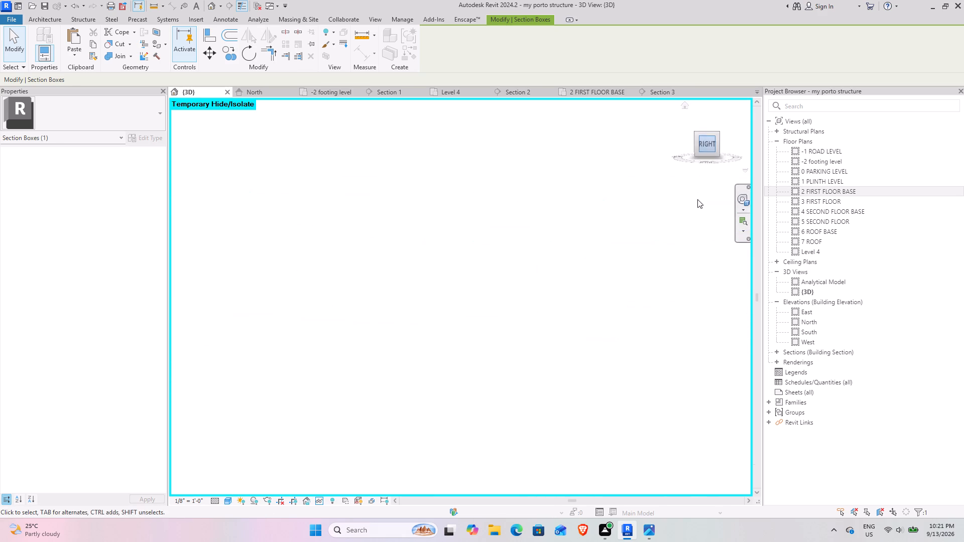
scroll(375, 293, up, 10)
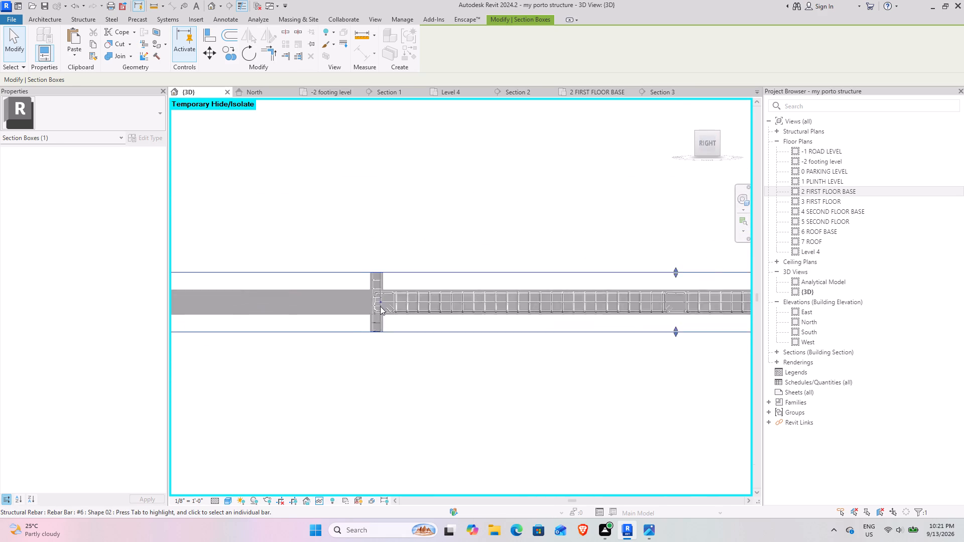
scroll(380, 306, up, 3)
middle_drag(380, 306, 693, 299)
scroll(694, 281, up, 4)
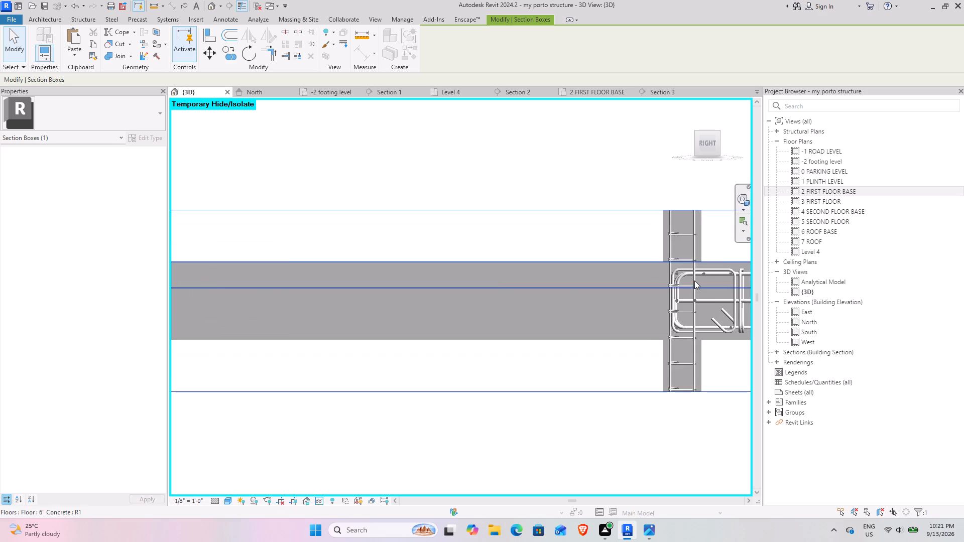
click(684, 274)
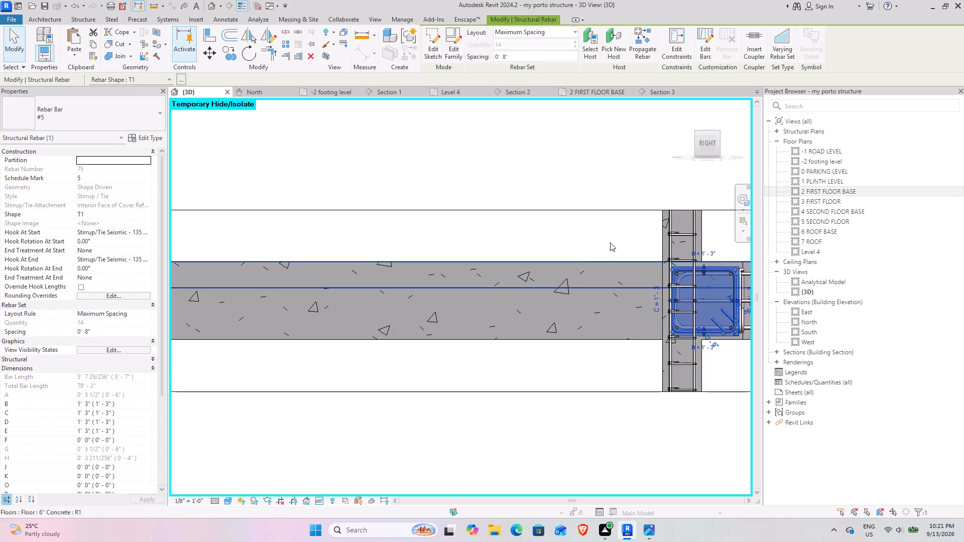
click(610, 242)
click(683, 276)
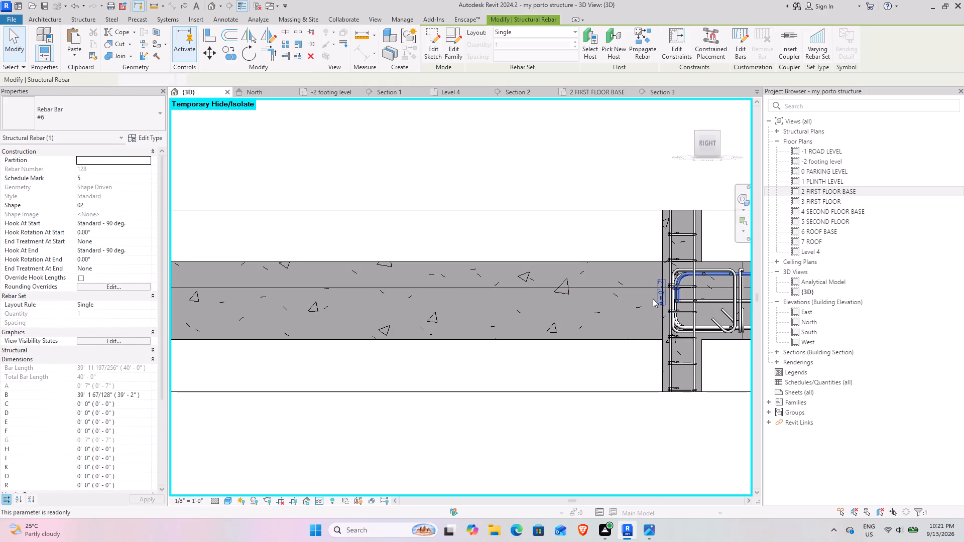
scroll(652, 301, down, 3)
middle_drag(637, 307, 690, 307)
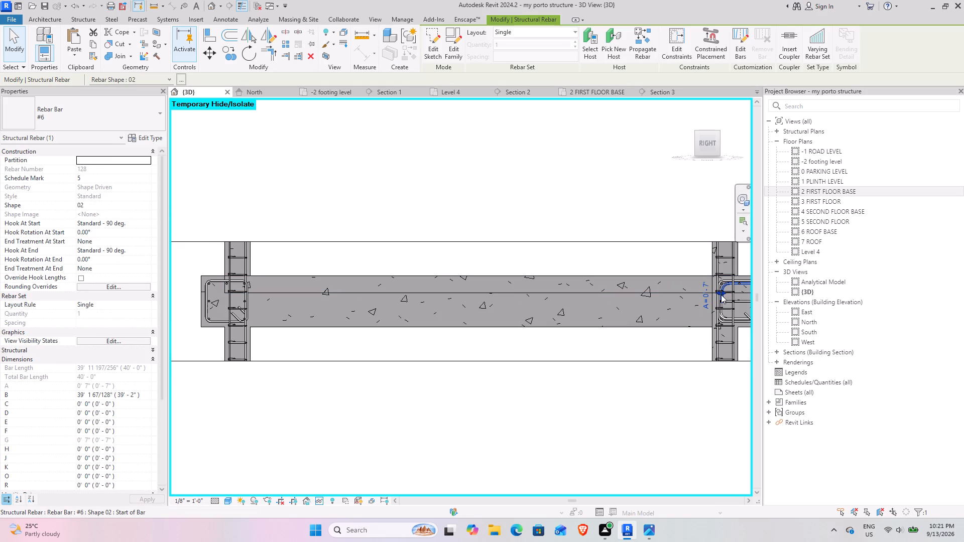
drag(720, 293, 242, 293)
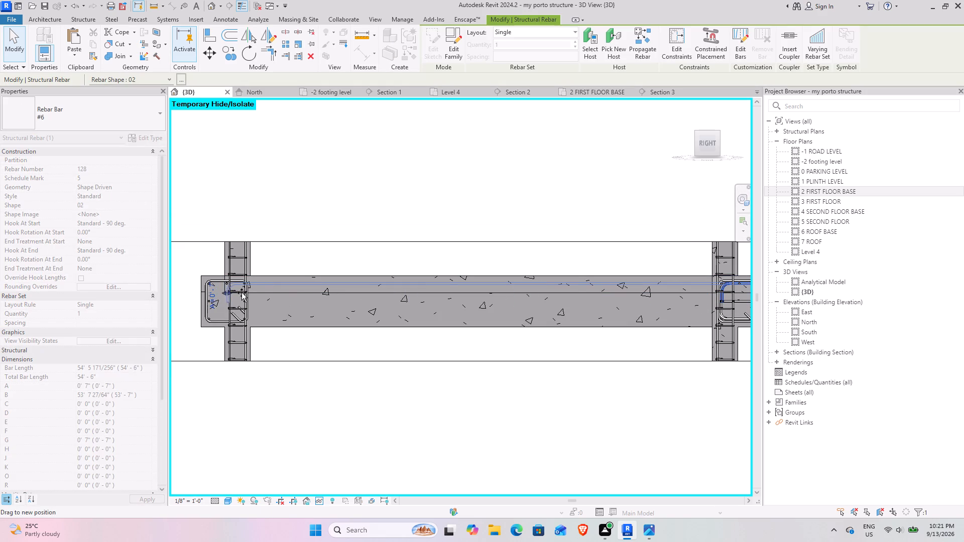
drag(242, 293, 260, 294)
Stretch a second top #6 Shape 02 longitudinal bar through the adjacent span toward the far column, for a 52'-5" total bar length.
scroll(531, 329, up, 1)
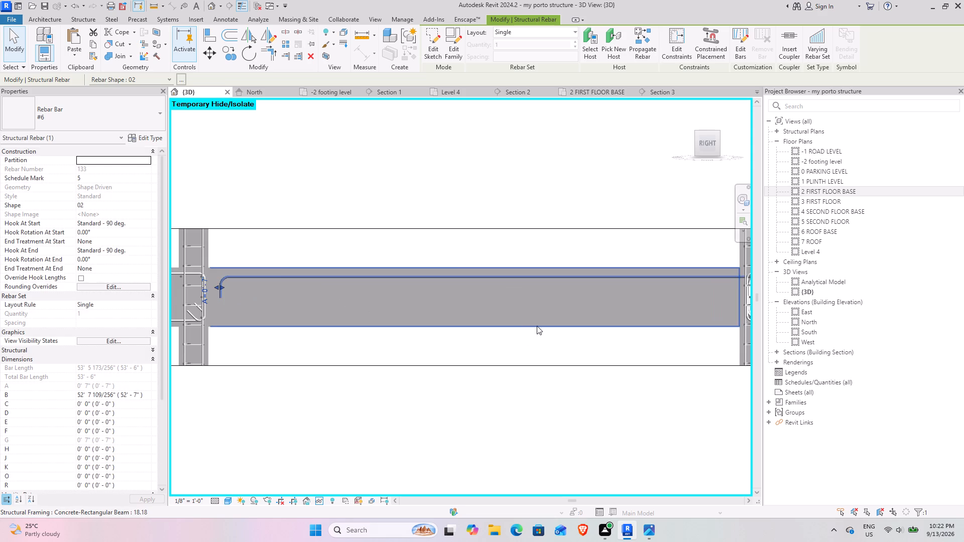
middle_drag(536, 324, 457, 302)
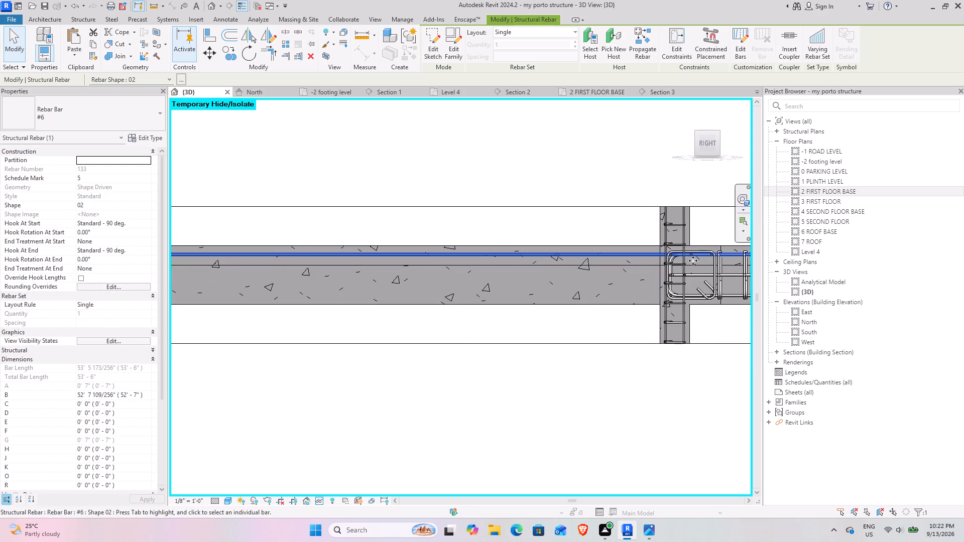
key(Tab)
click(702, 257)
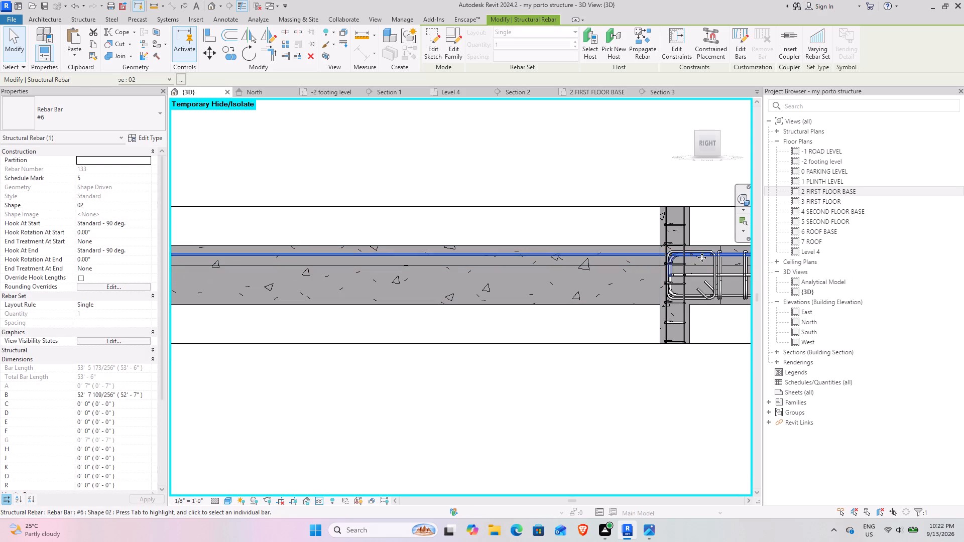
drag(669, 266, 183, 266)
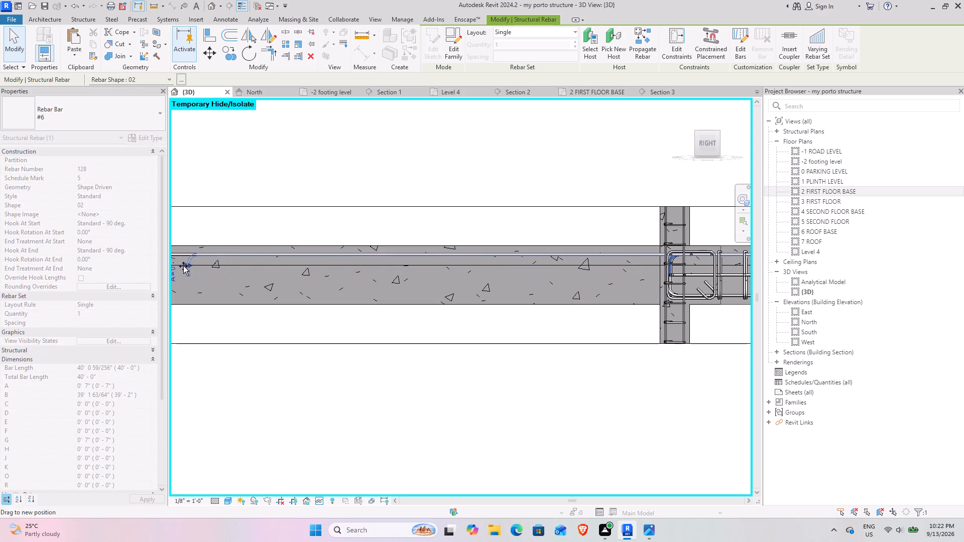
drag(183, 266, 182, 266)
Stretch the remaining top #6 Shape 02 longitudinal bar through the adjacent span to near the other top bars' hooked ends.
key(Tab)
click(703, 256)
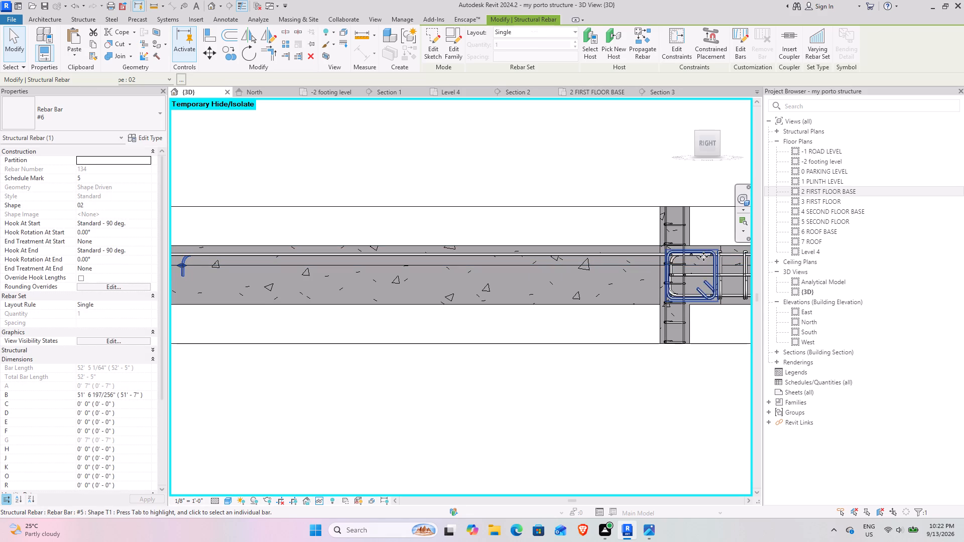
key(Tab)
click(703, 256)
key(Tab)
click(703, 256)
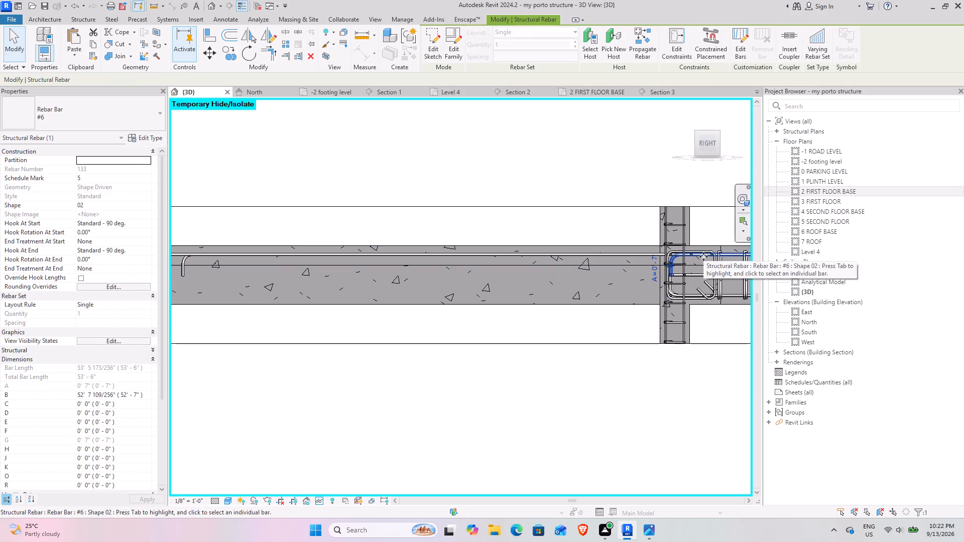
drag(670, 265, 170, 265)
Stretch both mid-depth #6 Shape 00 straight bars through the adjacent span, for 51'-9" and 51'-7" total bar lengths.
click(700, 276)
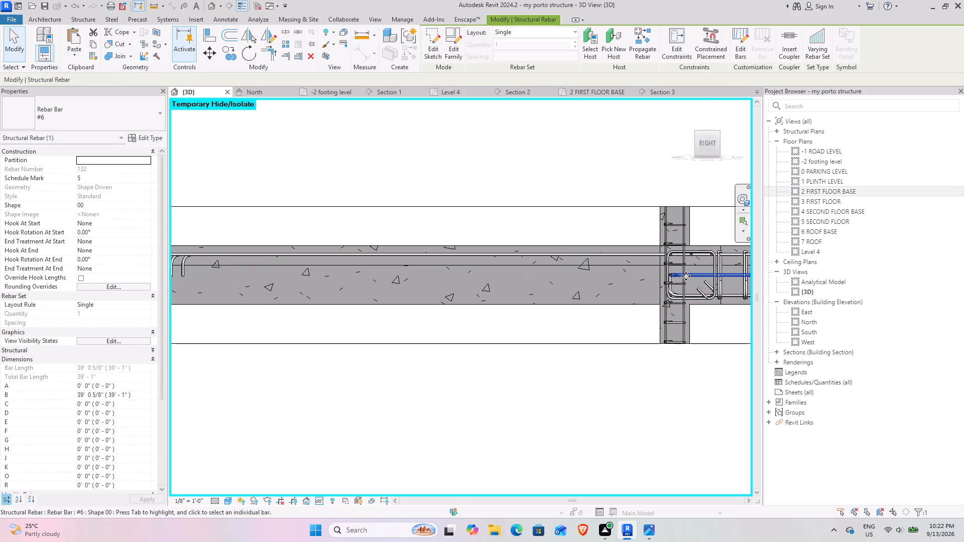
drag(672, 275, 173, 276)
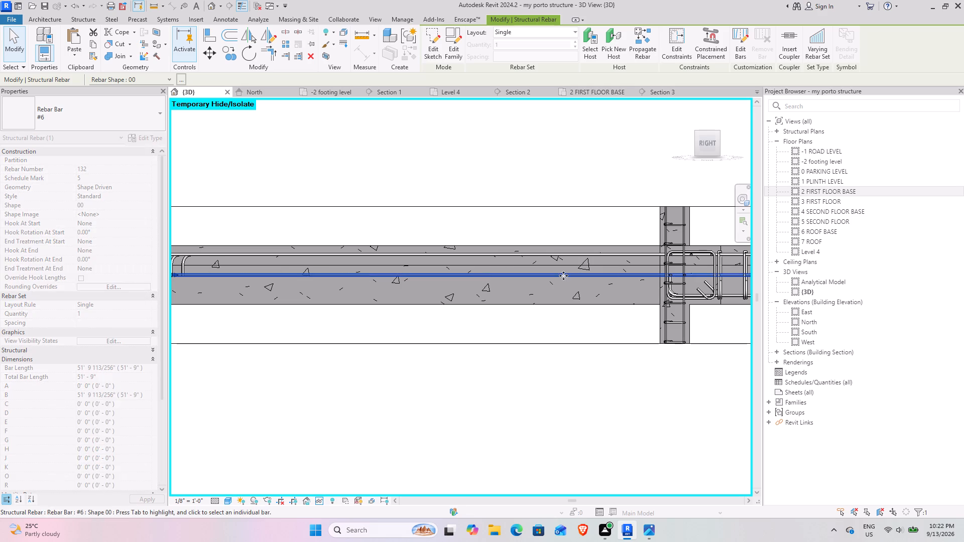
key(Tab)
key(Tab)
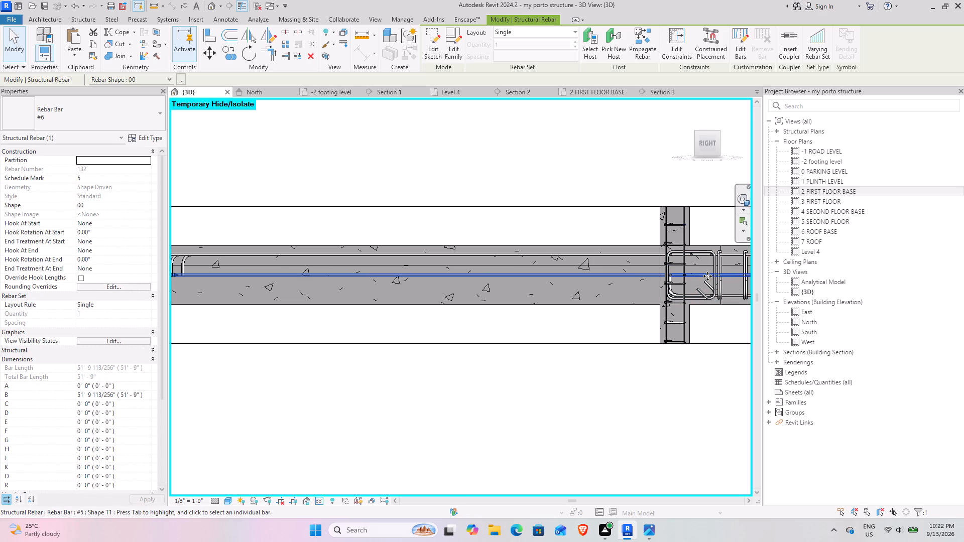
click(707, 276)
drag(673, 278, 179, 282)
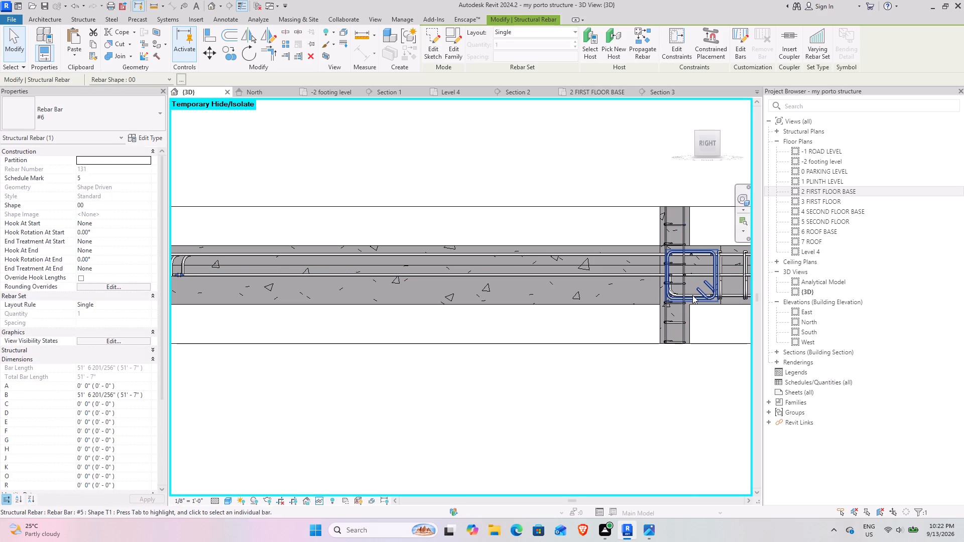
Stretch both bottom #6 Shape 02 longitudinal bars through the adjacent span toward the far column, each for a 52'-6" total bar length.
click(734, 294)
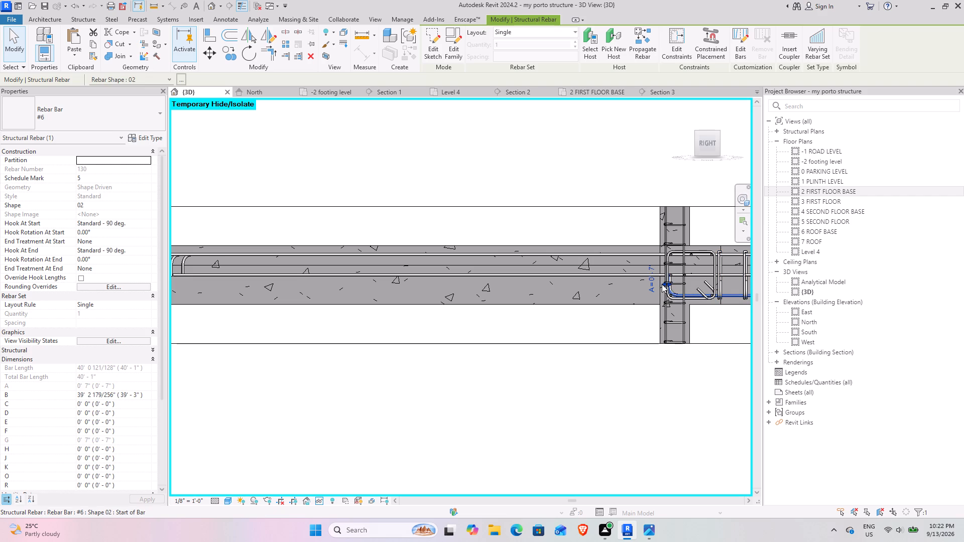
drag(666, 281, 179, 282)
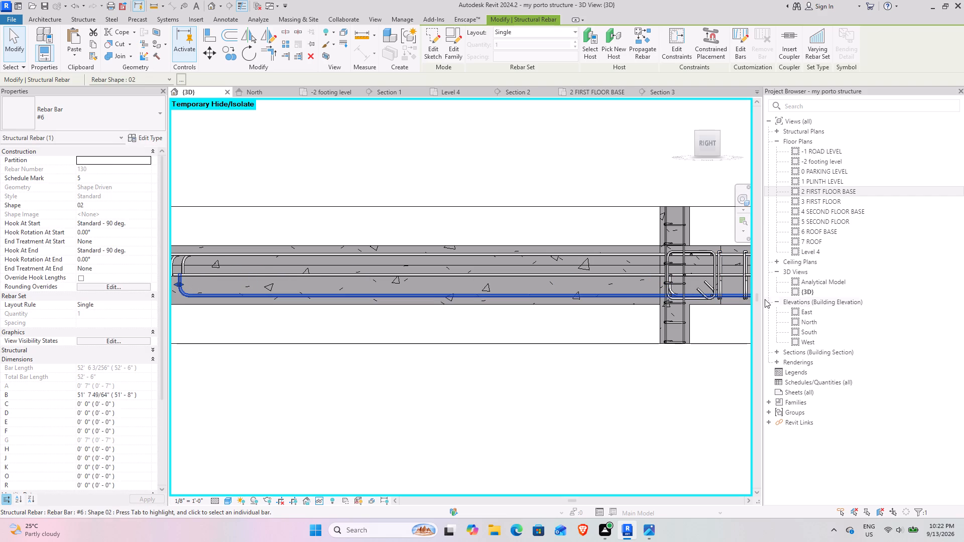
key(Tab)
click(734, 296)
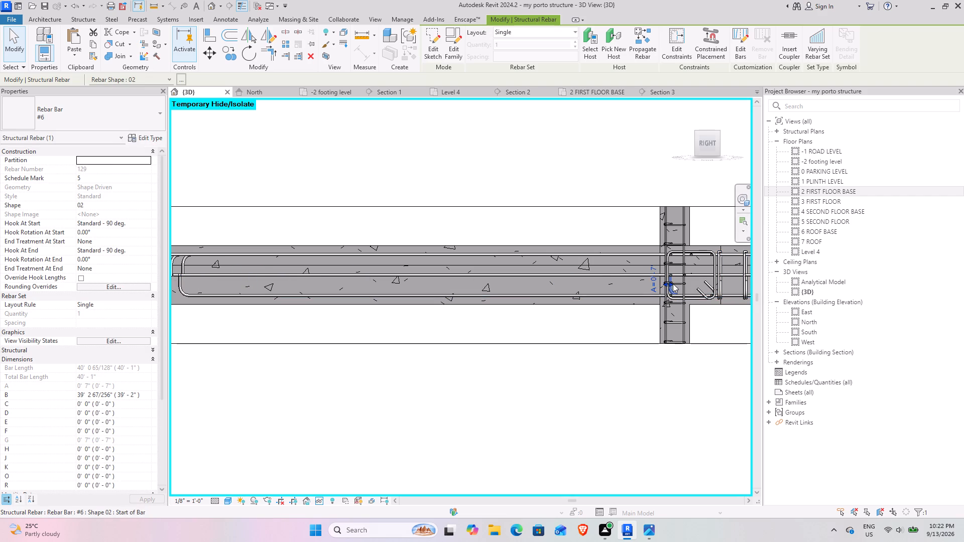
drag(666, 281, 280, 290)
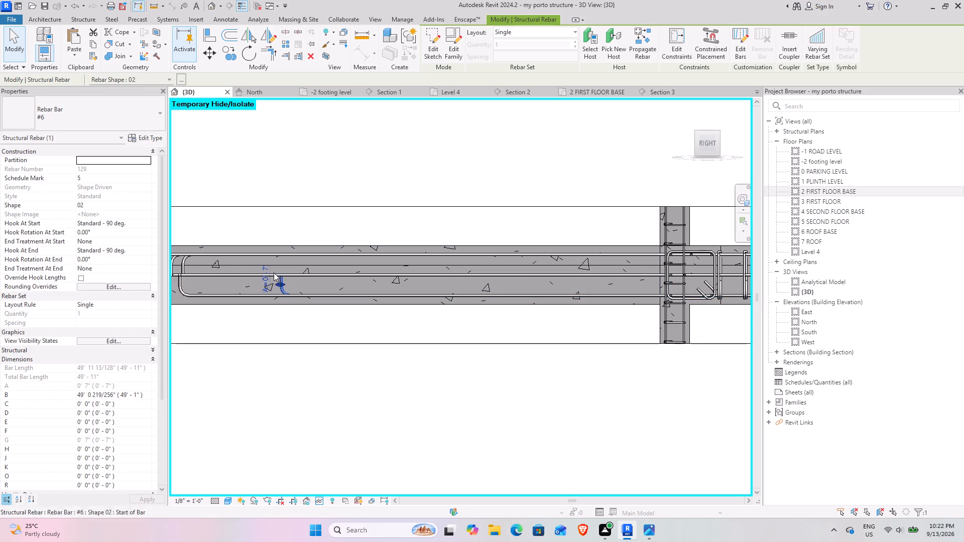
drag(278, 286, 178, 273)
Turn off the 3D view's section box to show the whole structure around the far column joint.
scroll(240, 281, down, 5)
middle_drag(263, 301, 396, 301)
scroll(300, 297, up, 10)
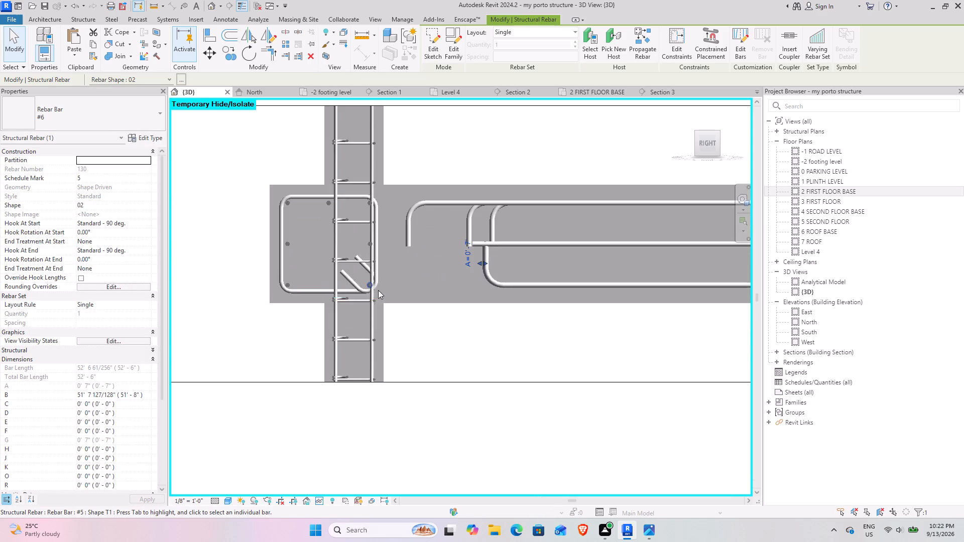
middle_drag(384, 290, 348, 309)
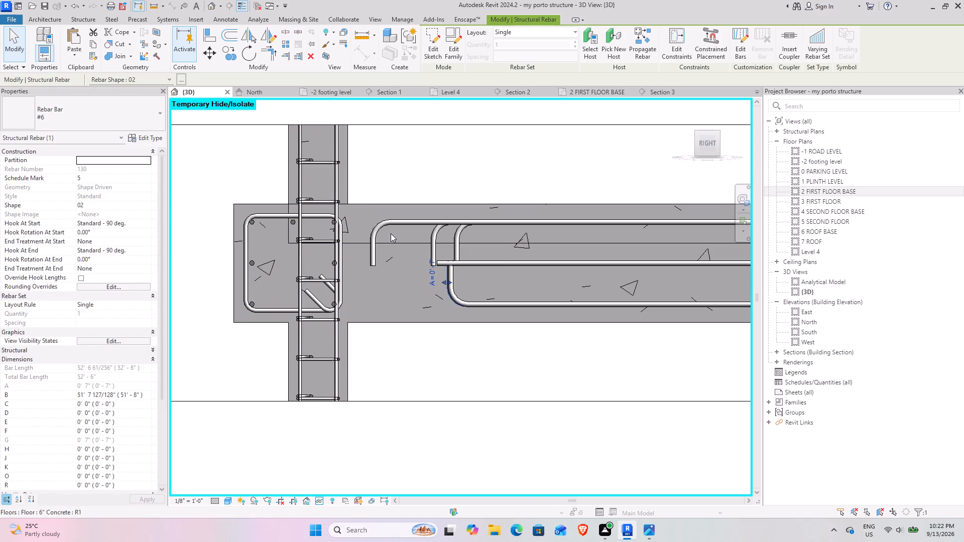
scroll(252, 239, down, 3)
scroll(284, 233, up, 3)
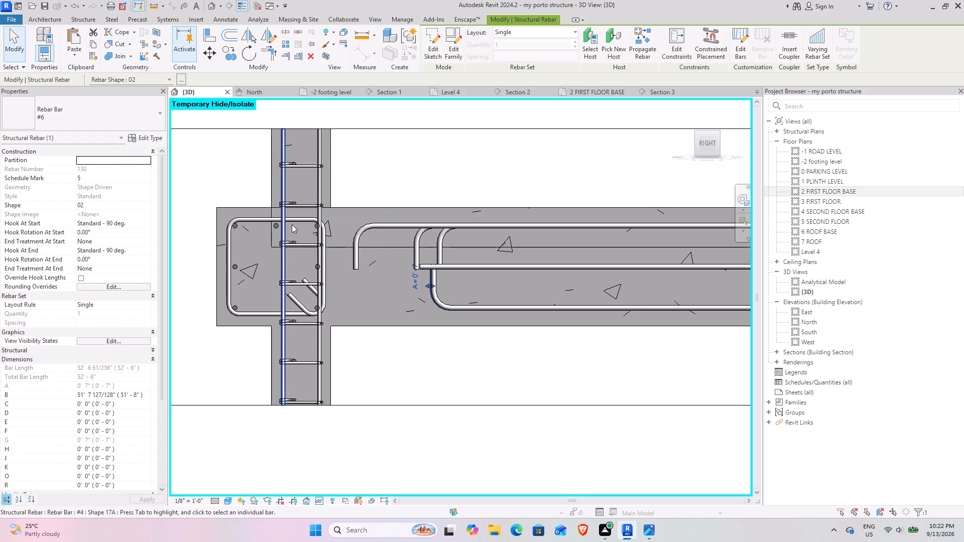
click(400, 163)
click(230, 207)
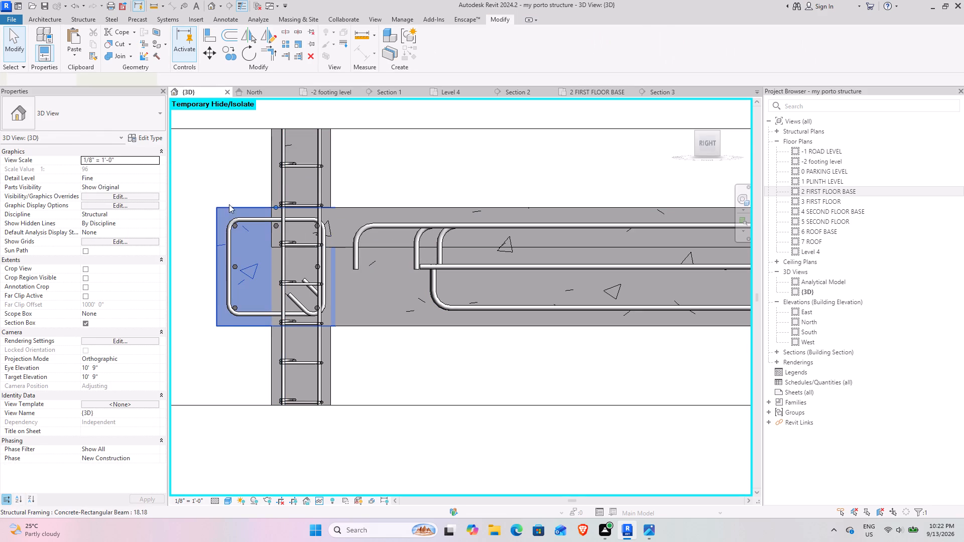
click(461, 439)
click(82, 326)
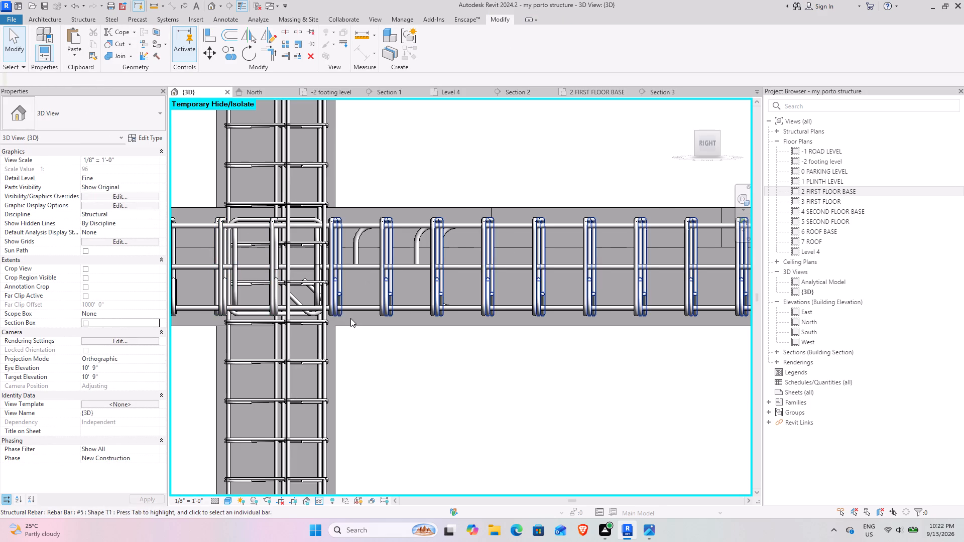
Examine the stretched bars' ends and the surrounding reinforcement at the far column joint from several angles.
scroll(316, 314, down, 3)
middle_drag(321, 335, 540, 346)
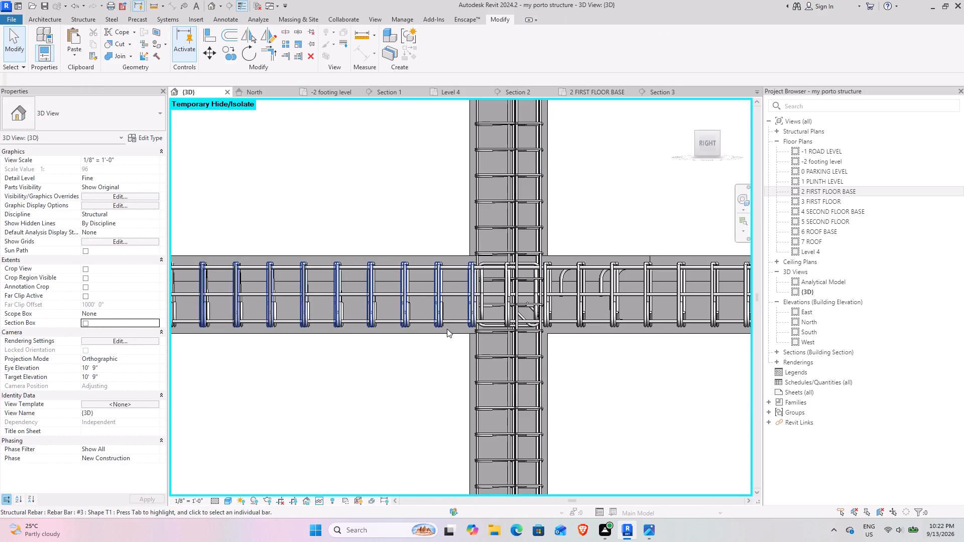
scroll(364, 255, down, 2)
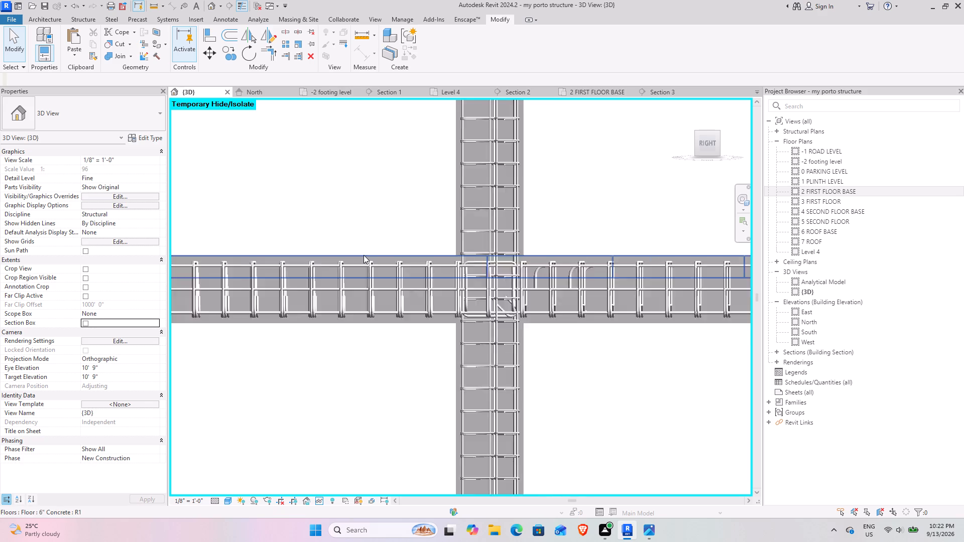
scroll(364, 255, down, 3)
shift+middle_drag(364, 256, 364, 268)
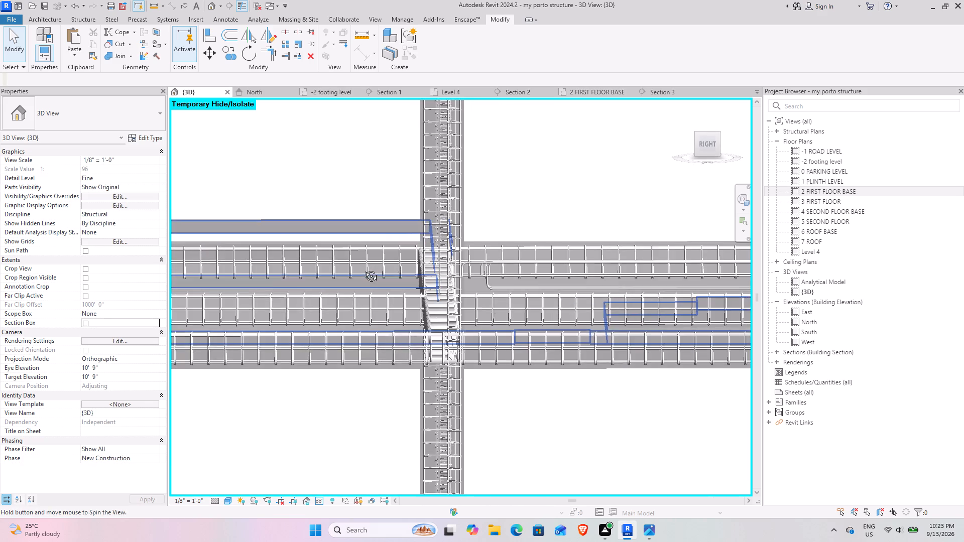
shift+middle_drag(364, 268, 358, 263)
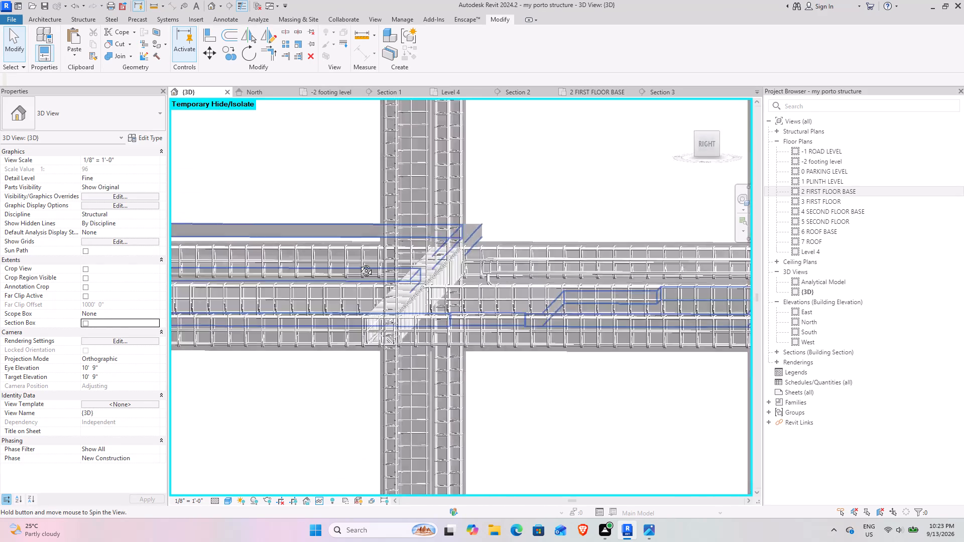
shift+middle_drag(358, 263, 349, 228)
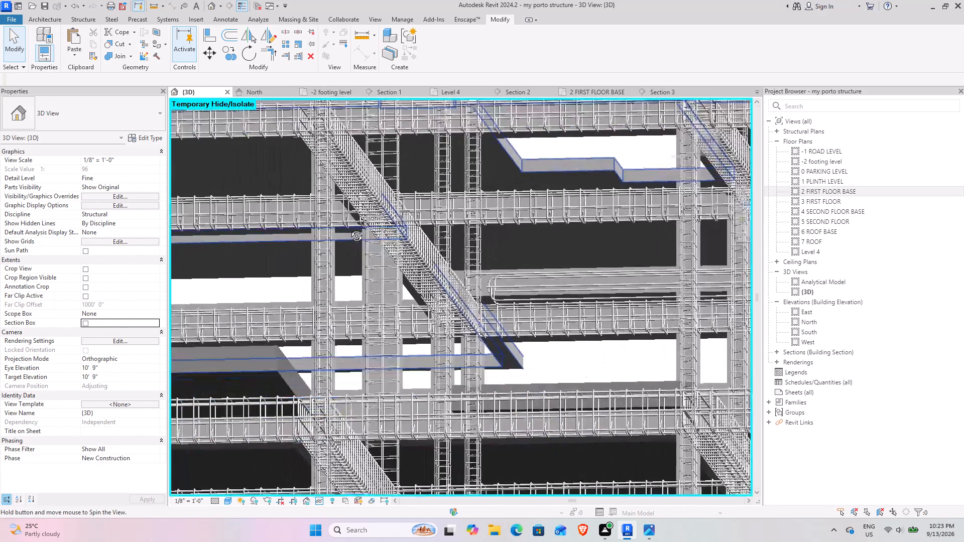
shift+middle_drag(349, 228, 375, 286)
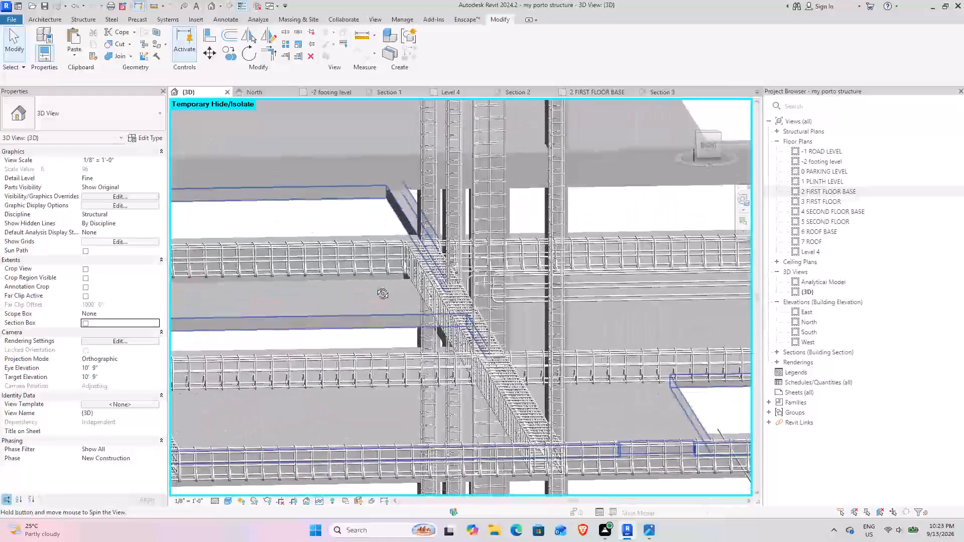
shift+middle_drag(375, 286, 350, 240)
scroll(472, 279, up, 4)
scroll(527, 275, up, 8)
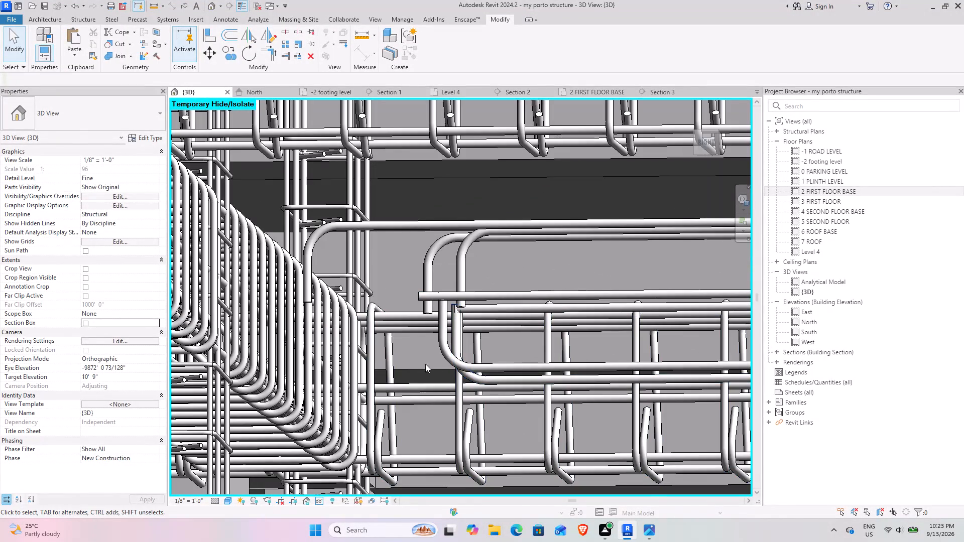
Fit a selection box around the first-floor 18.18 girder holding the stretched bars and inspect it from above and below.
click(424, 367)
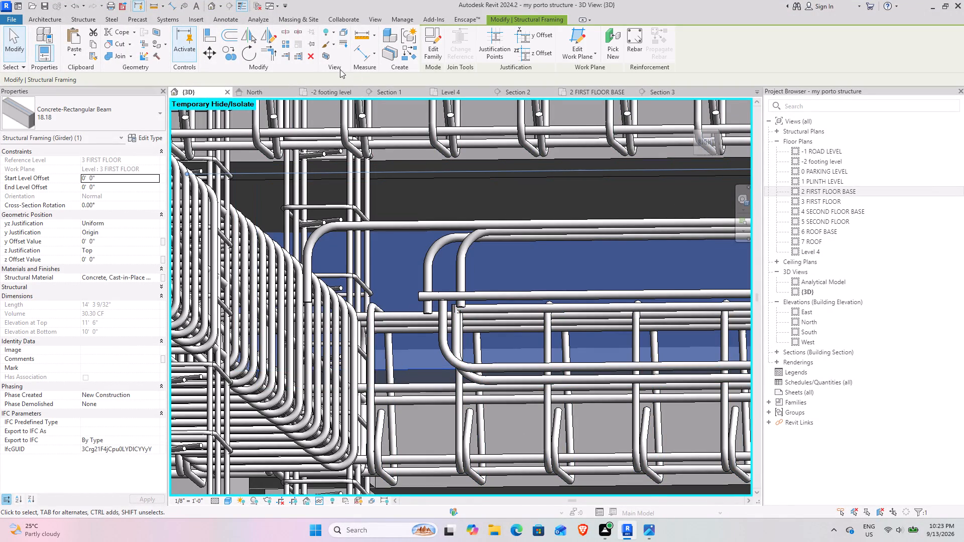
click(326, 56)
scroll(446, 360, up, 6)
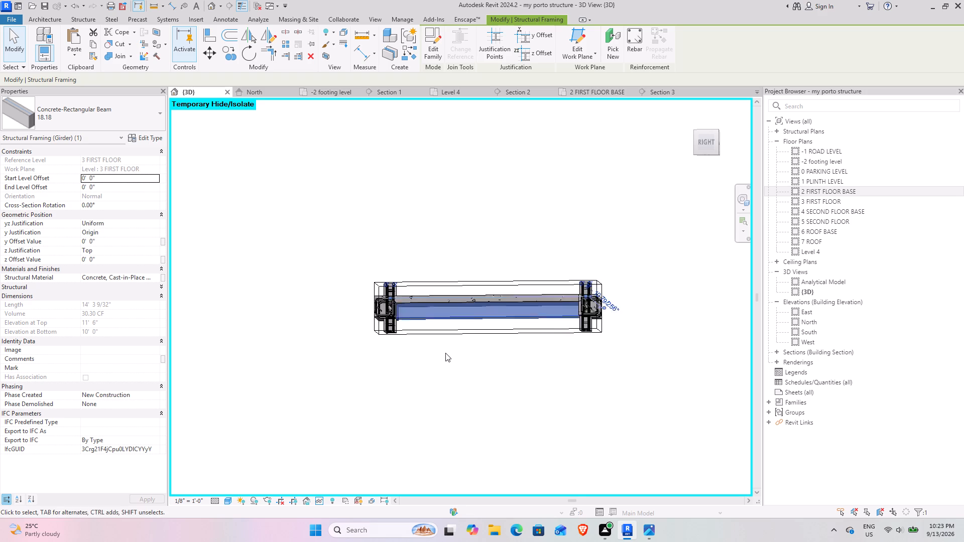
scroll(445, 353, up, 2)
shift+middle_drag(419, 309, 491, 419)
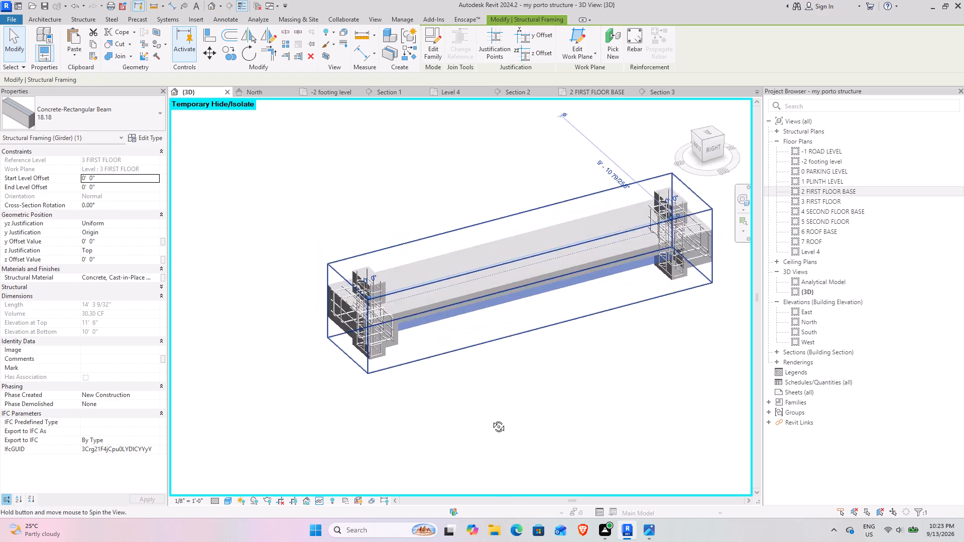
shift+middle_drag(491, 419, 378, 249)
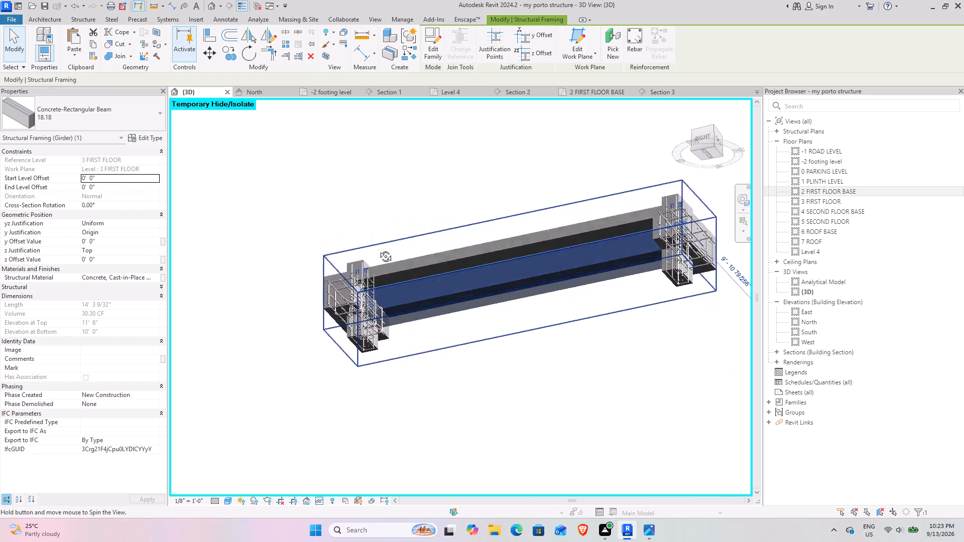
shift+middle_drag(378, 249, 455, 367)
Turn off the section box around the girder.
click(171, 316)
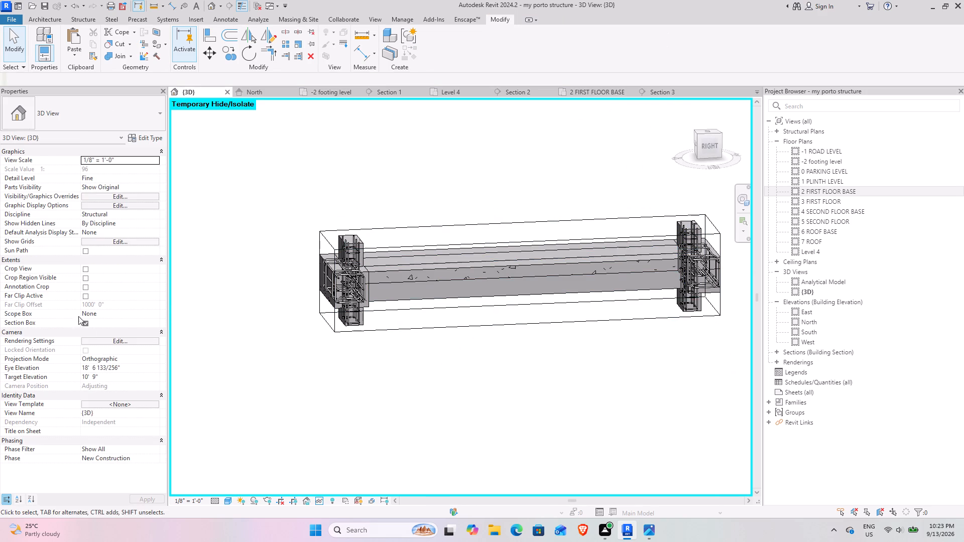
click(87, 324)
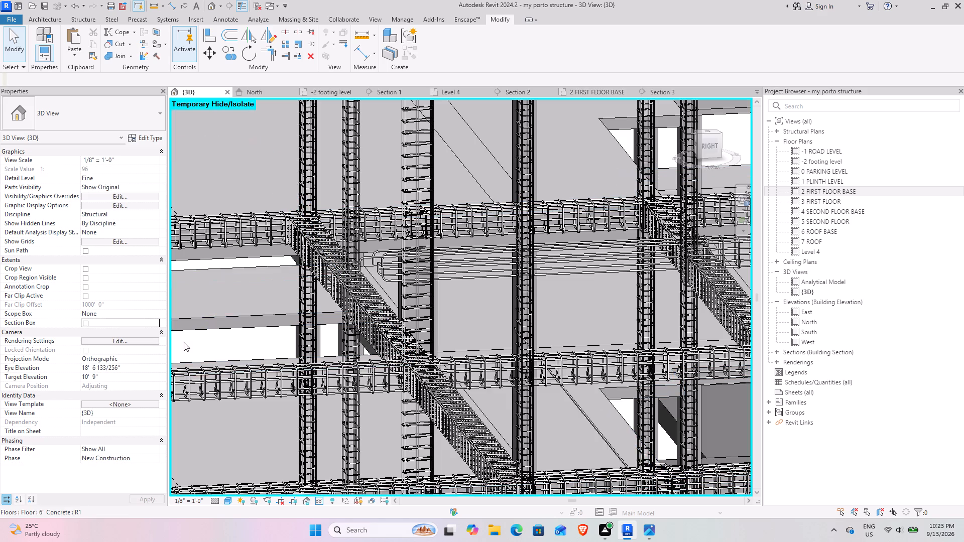
Examine the hooked longitudinal bar ends and the surrounding girder and column reinforcement at the joint from below and close up.
scroll(426, 330, down, 3)
shift+middle_drag(530, 337, 522, 333)
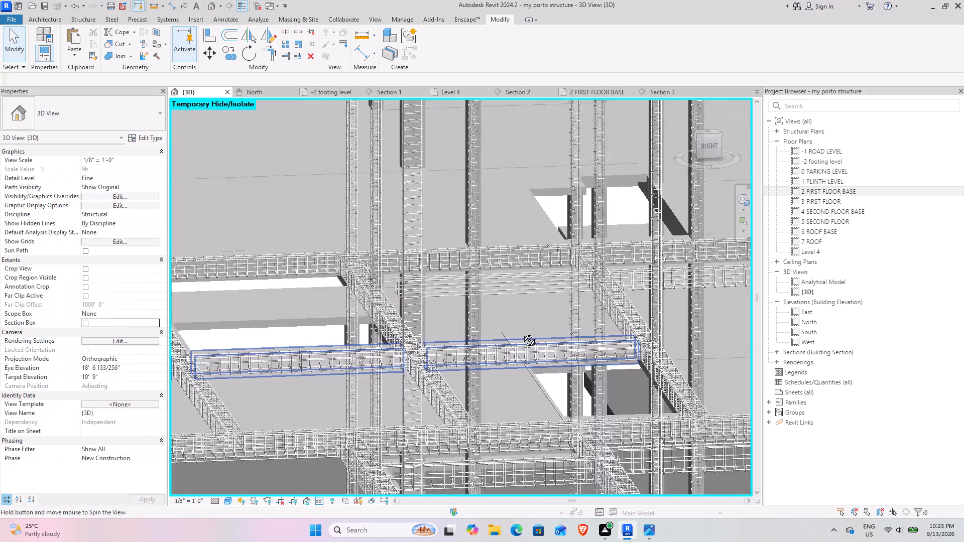
shift+middle_drag(522, 333, 497, 277)
scroll(457, 289, up, 4)
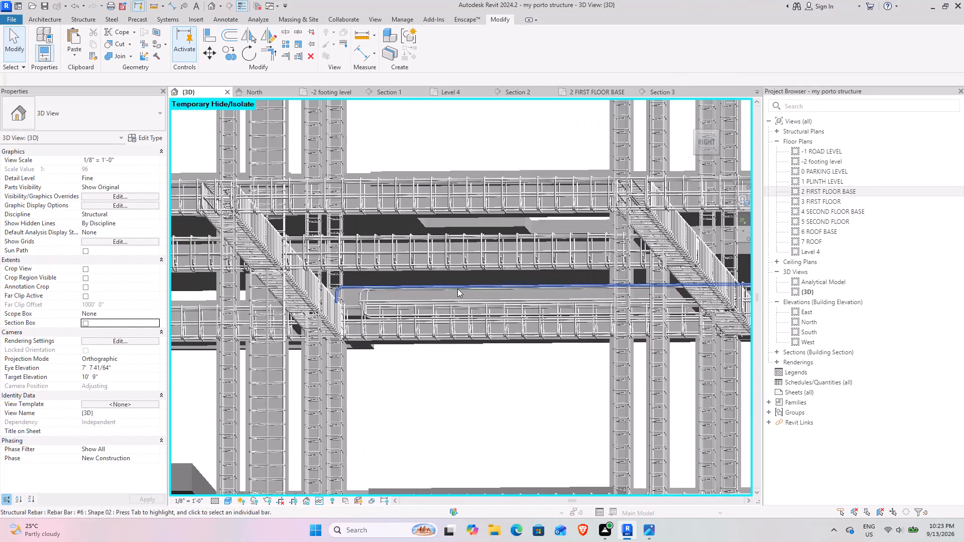
scroll(454, 304, up, 4)
shift+middle_drag(392, 354, 404, 323)
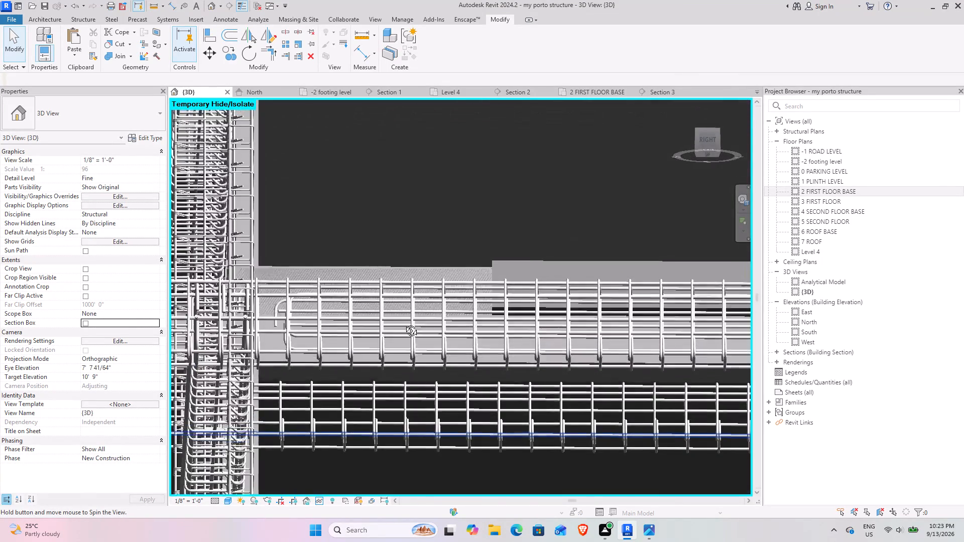
shift+middle_drag(404, 323, 395, 348)
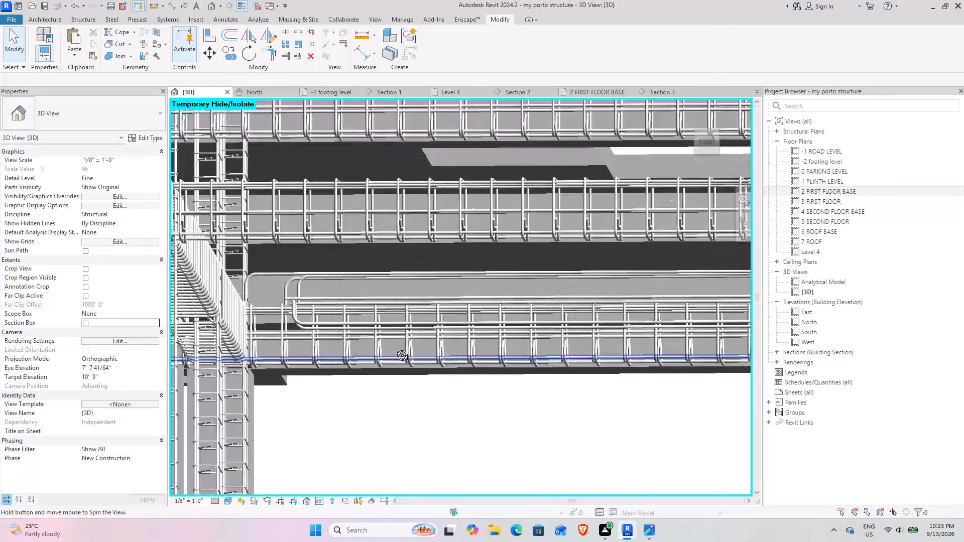
shift+middle_drag(395, 348, 325, 317)
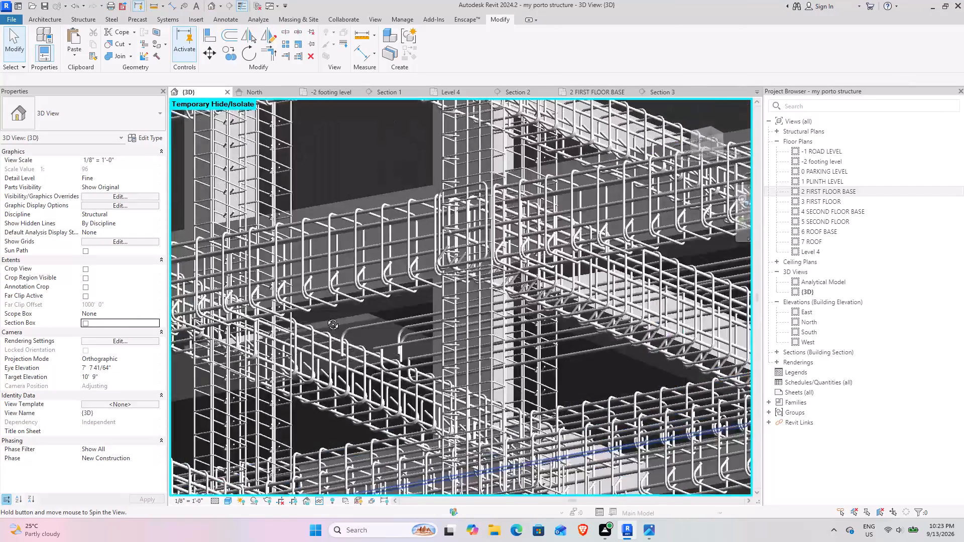
shift+middle_drag(325, 317, 367, 340)
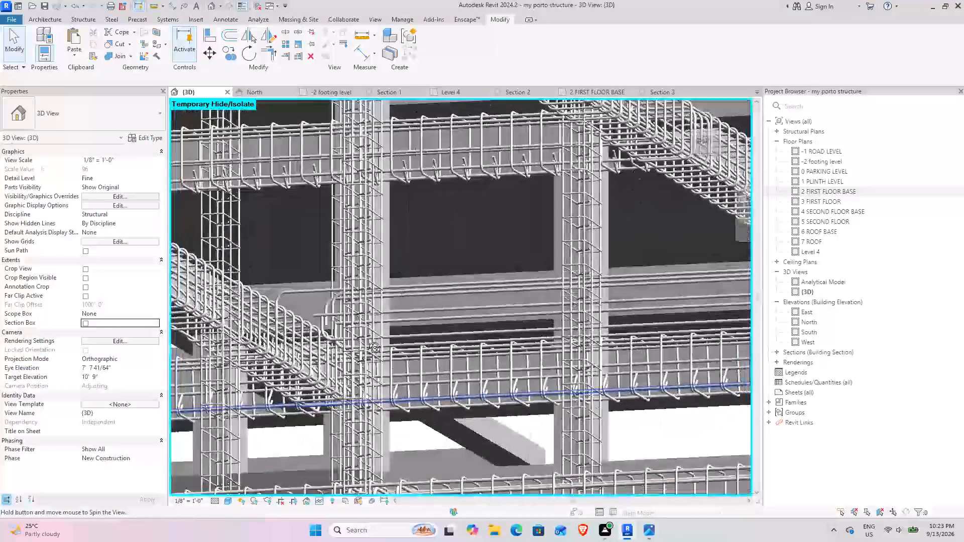
shift+middle_drag(367, 340, 374, 334)
scroll(359, 320, up, 4)
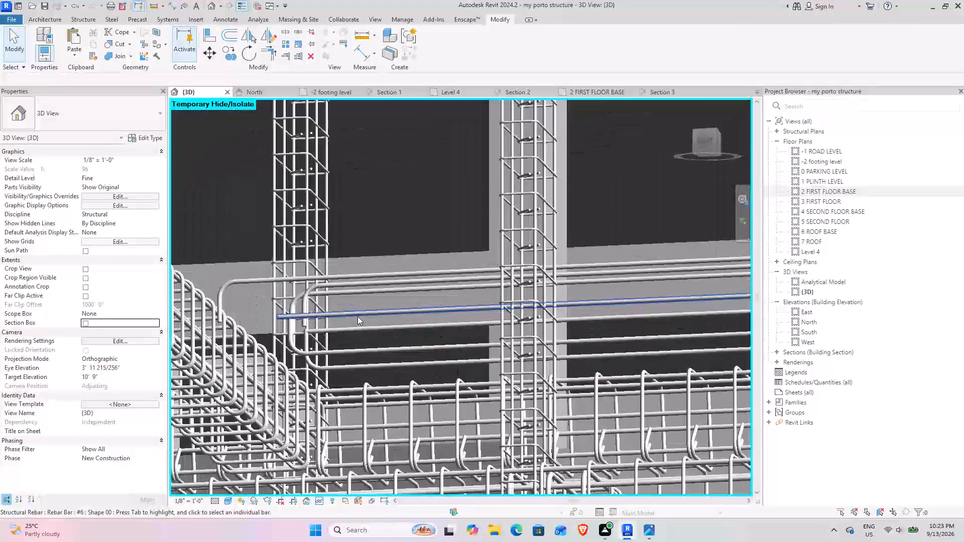
scroll(356, 314, up, 4)
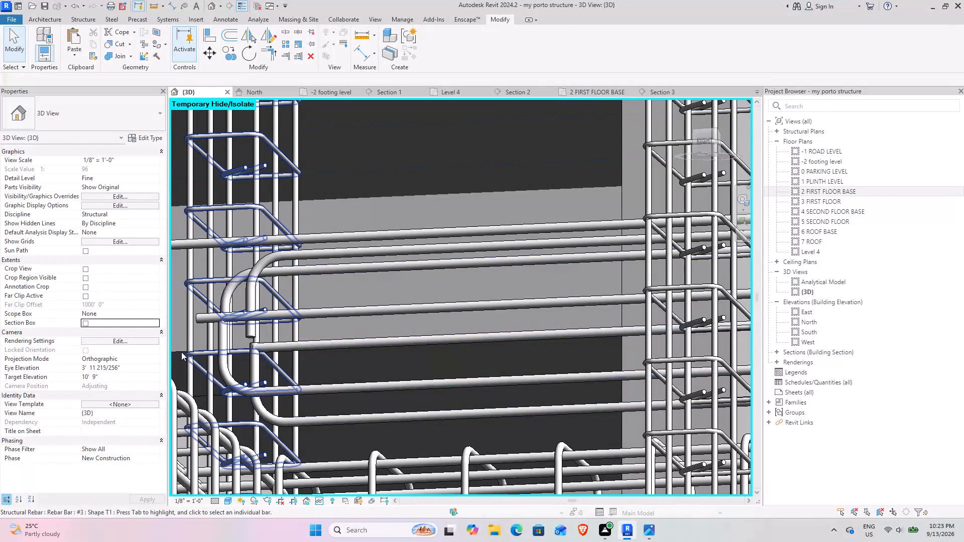
Fit a selection box around the first-floor 18.18 girder behind the hooked longitudinal bars.
click(181, 347)
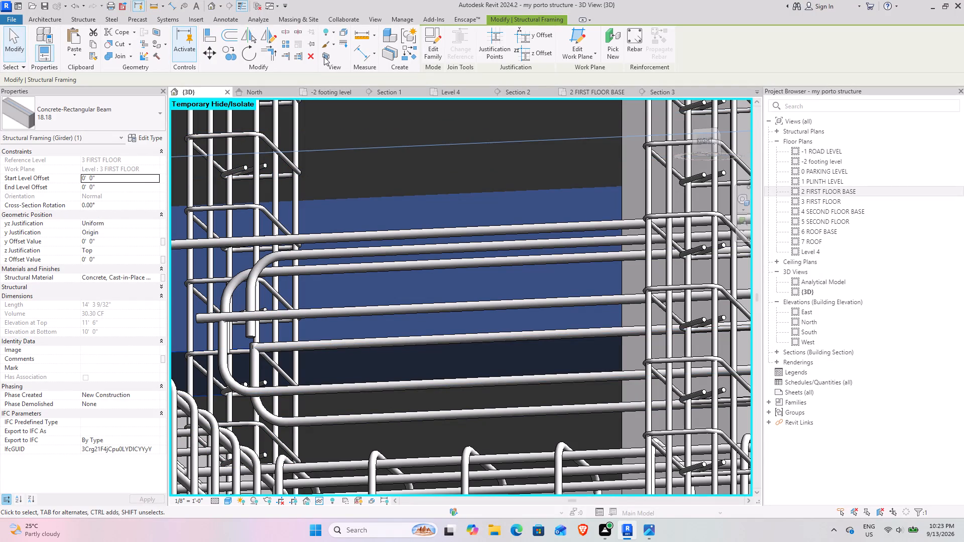
click(324, 57)
scroll(439, 320, up, 11)
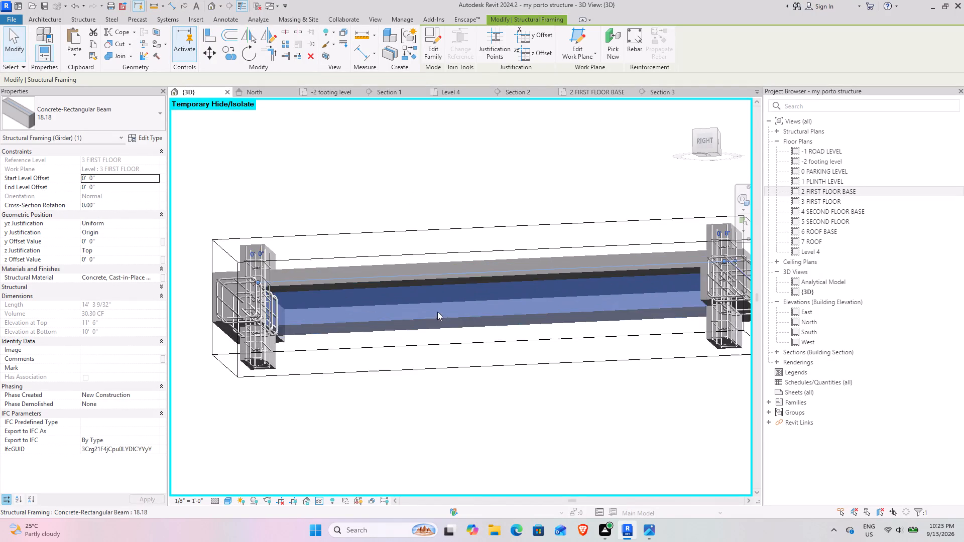
scroll(437, 312, up, 4)
scroll(413, 305, down, 9)
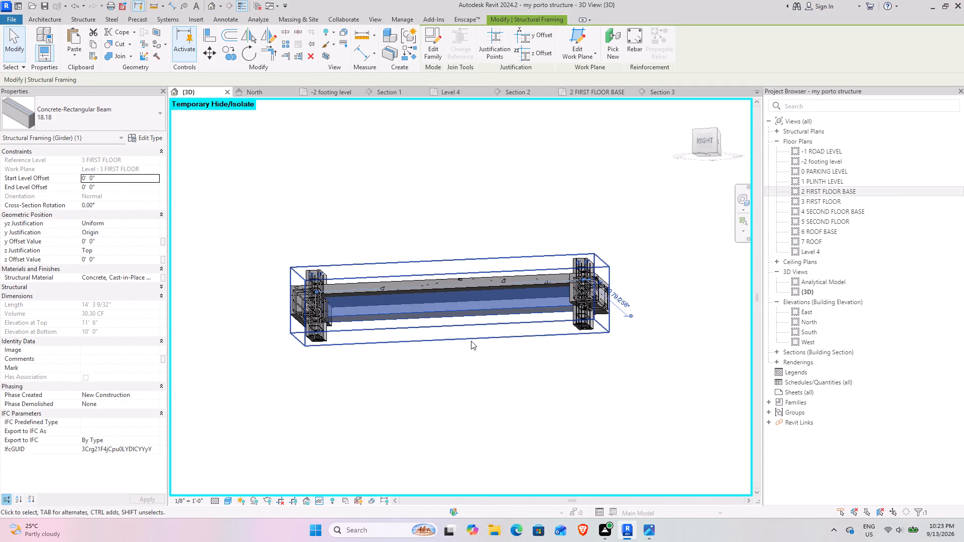
Extend the section box lengthwise at both ends to take in the adjacent spans and the area beyond the end column.
click(471, 341)
drag(606, 292, 741, 292)
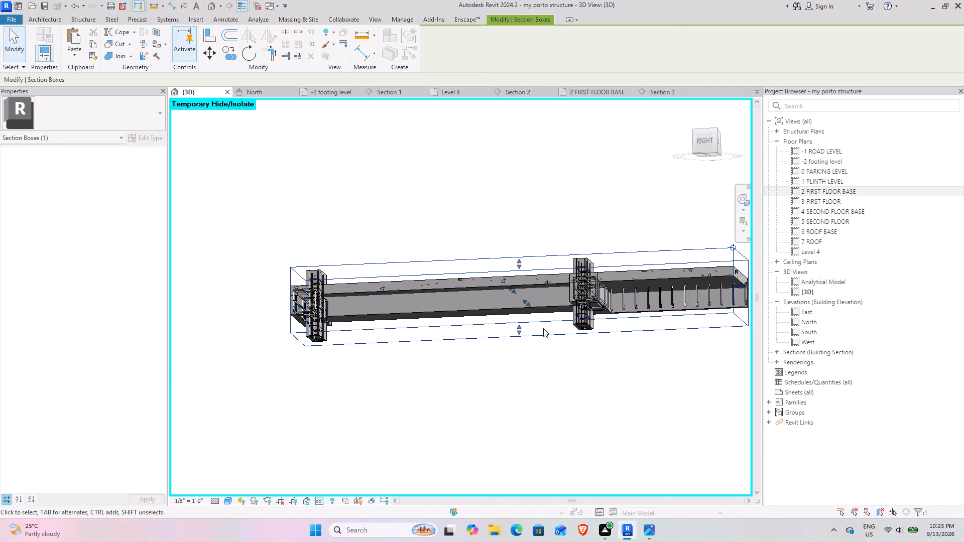
middle_drag(537, 328, 316, 286)
scroll(391, 286, down, 4)
shift+middle_drag(406, 296, 439, 347)
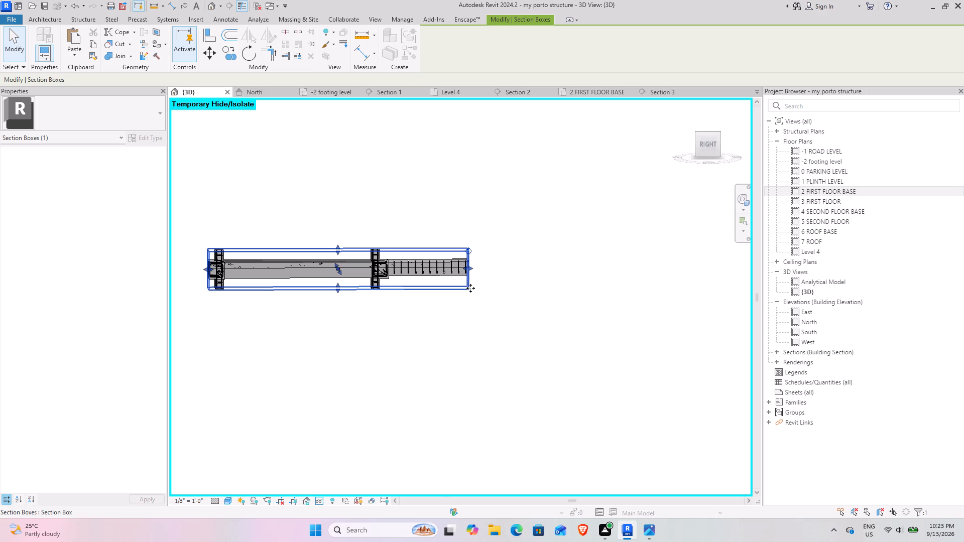
drag(469, 272, 619, 269)
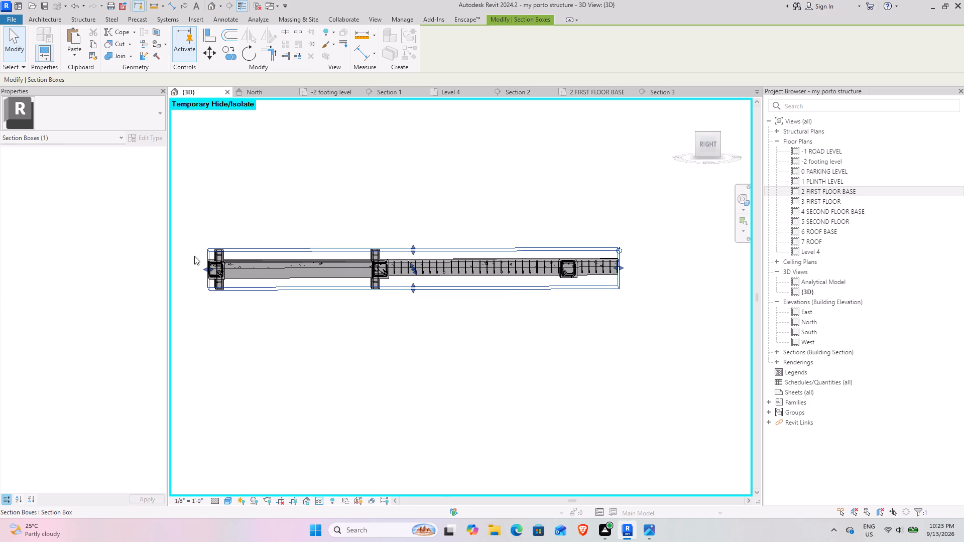
drag(212, 267, 135, 267)
click(185, 275)
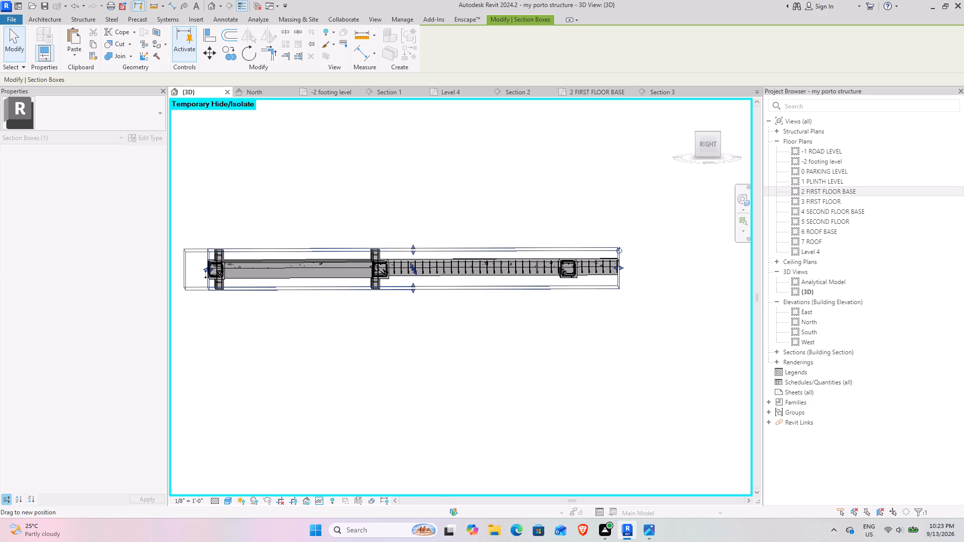
Inspect the stirrups and joints along the girder line from the end column to the far end of the section box.
middle_drag(280, 302, 481, 296)
scroll(443, 263, up, 10)
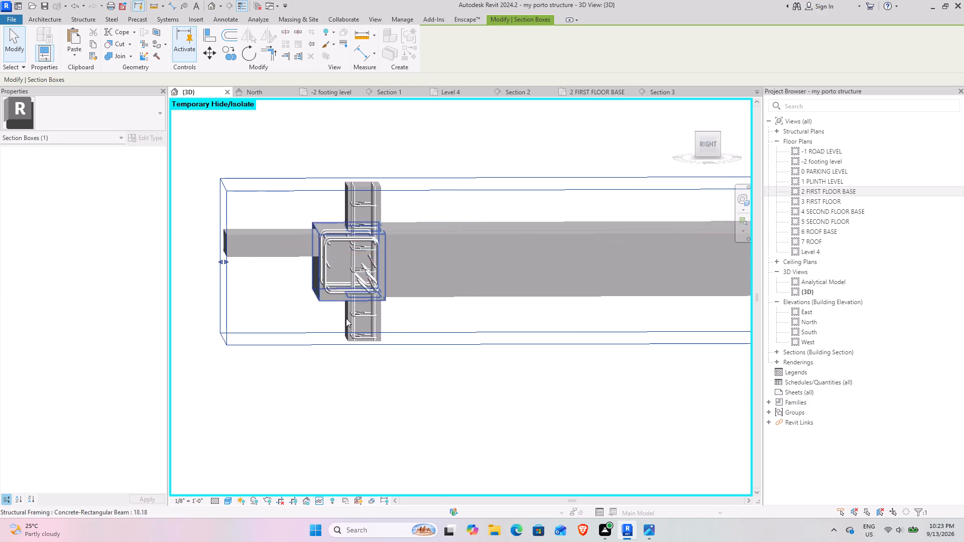
middle_drag(642, 286, 157, 314)
middle_drag(622, 297, 556, 297)
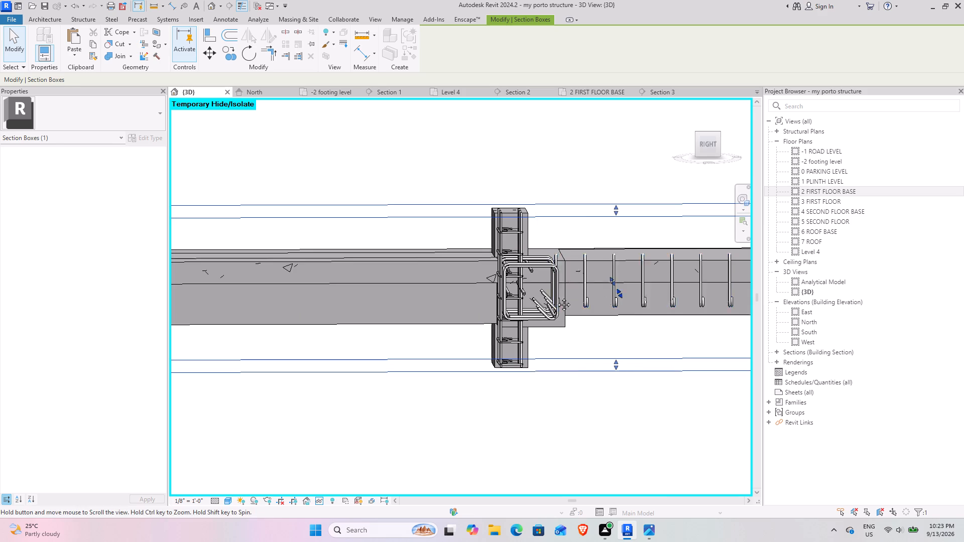
middle_drag(556, 297, 282, 297)
click(537, 426)
middle_drag(621, 370, 270, 366)
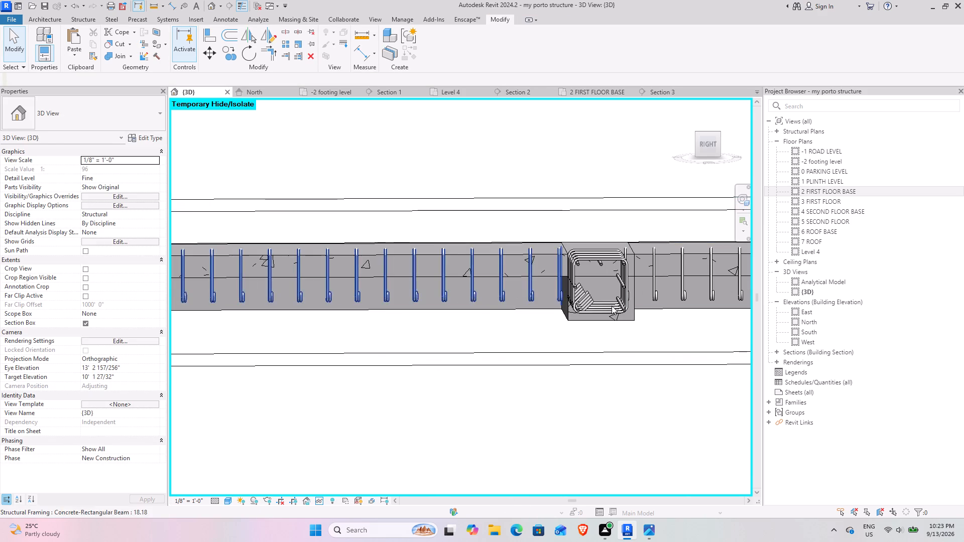
scroll(477, 288, down, 4)
middle_drag(552, 301, 427, 315)
scroll(502, 308, up, 4)
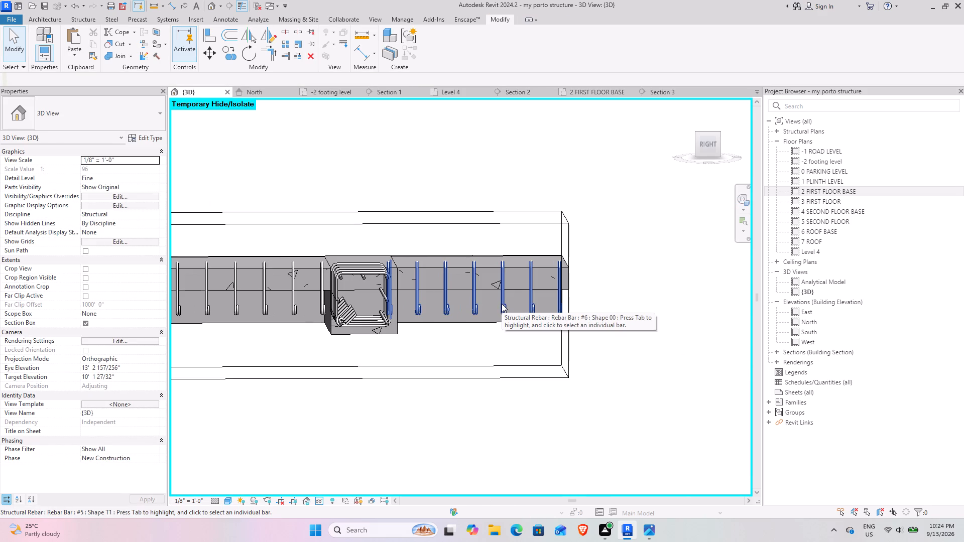
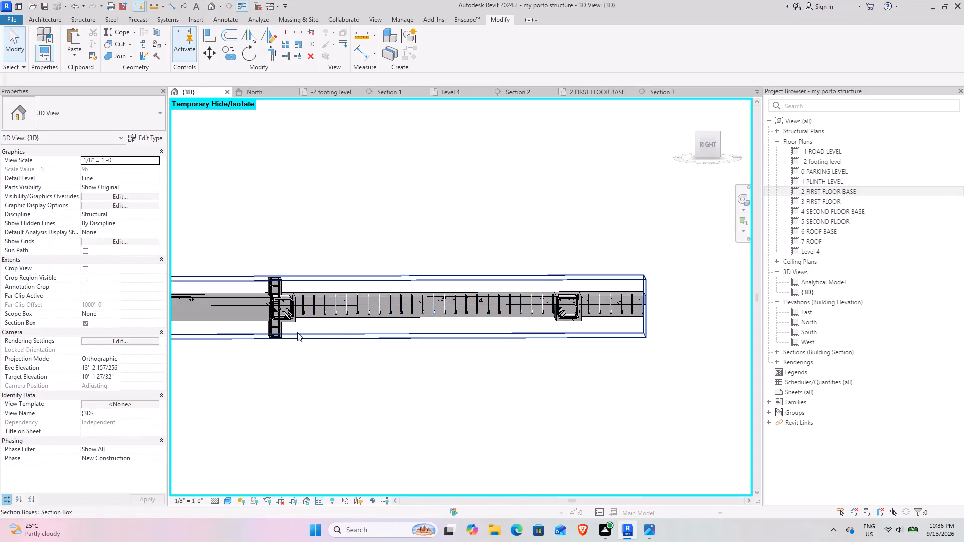
Inspect the stirrups along the sectioned girder from the intermediate joint to the far column and the section box's end.
scroll(284, 326, up, 9)
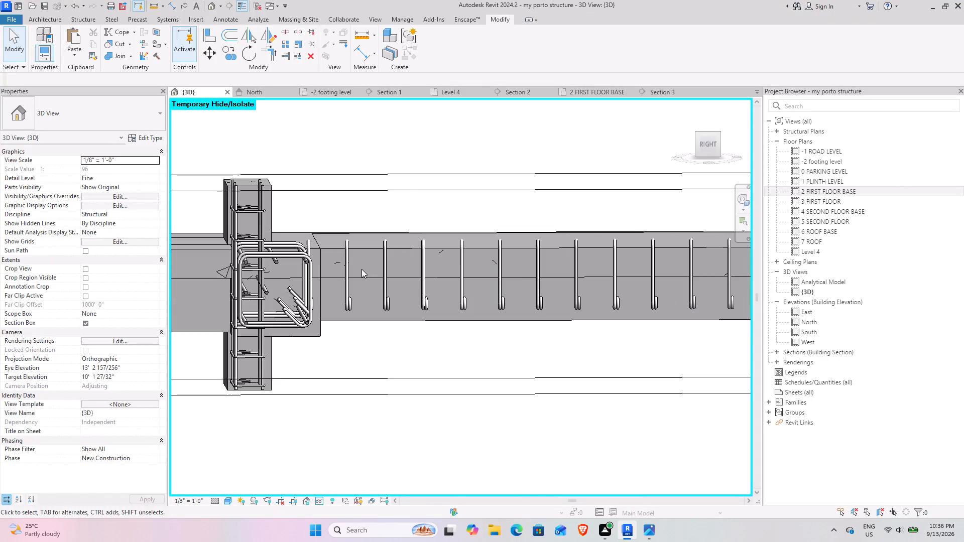
scroll(391, 264, down, 4)
middle_drag(490, 304, 368, 318)
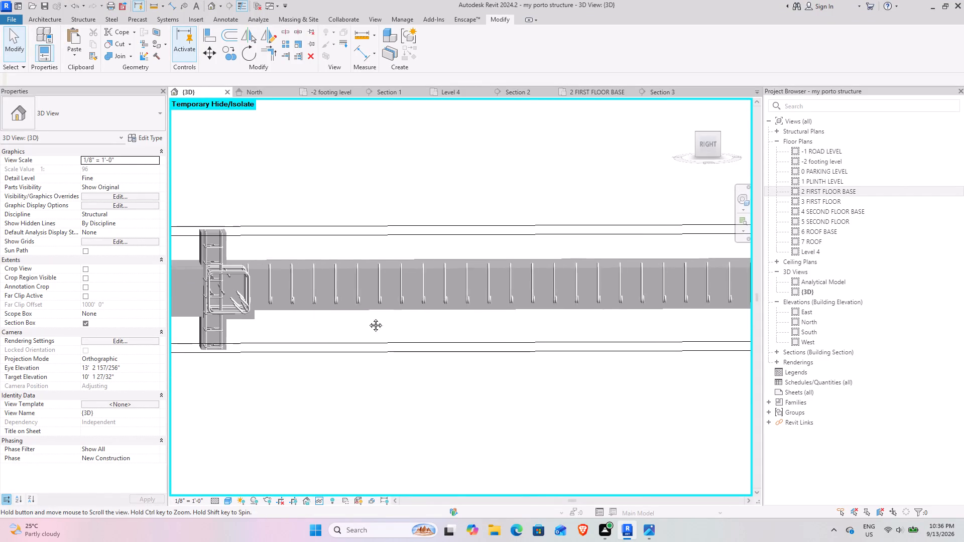
middle_drag(368, 318, 352, 318)
scroll(643, 271, up, 9)
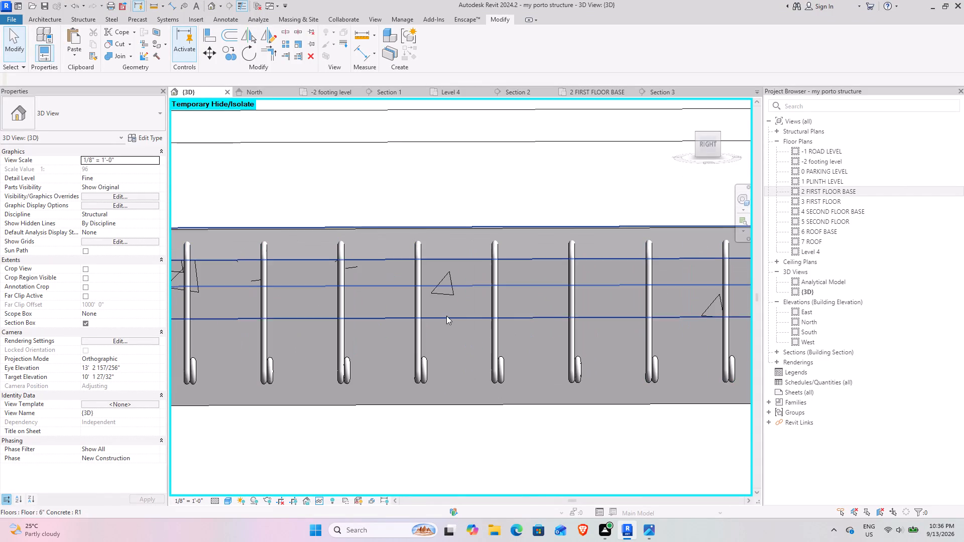
scroll(552, 305, down, 11)
middle_drag(619, 290, 383, 275)
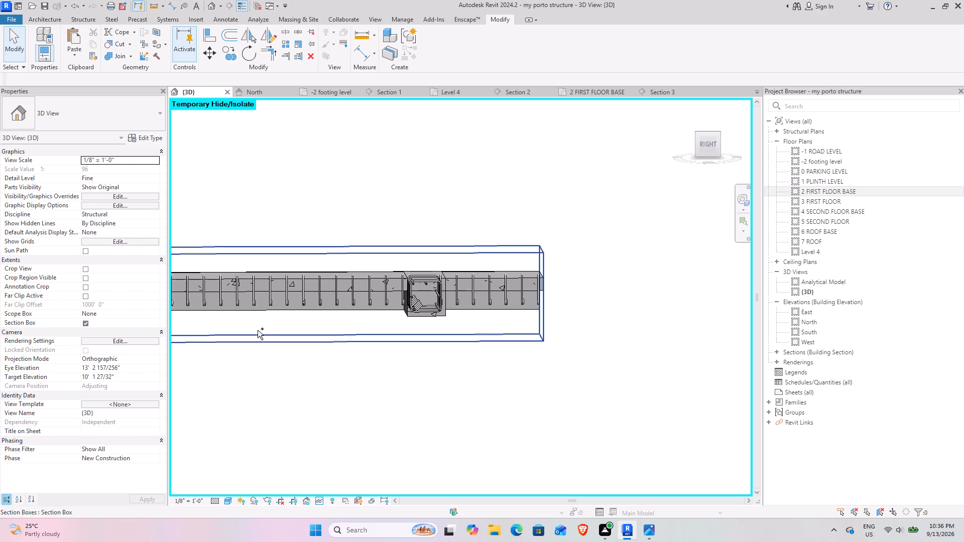
Undo the section box extensions and the selection box around the first-floor 18.18 girder.
key(ctrl+z)
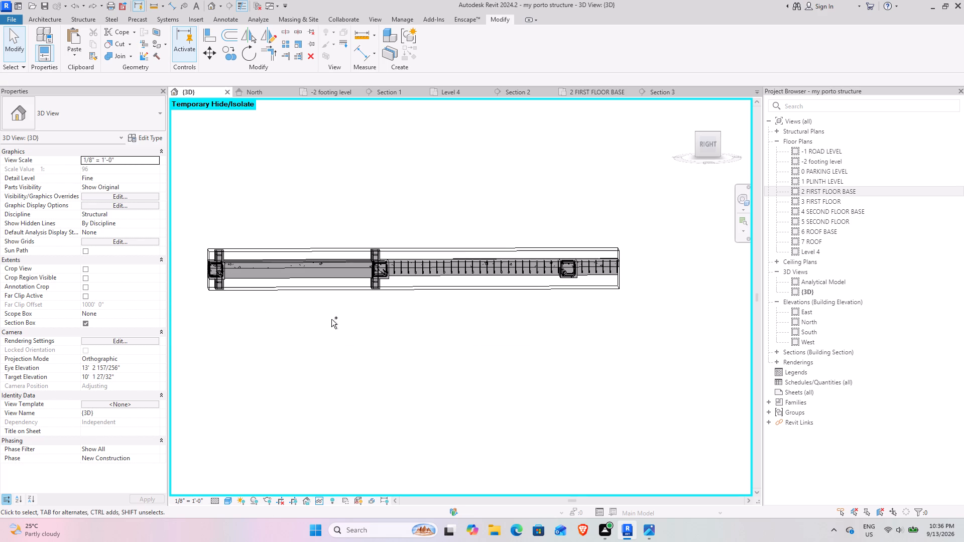
scroll(466, 246, up, 10)
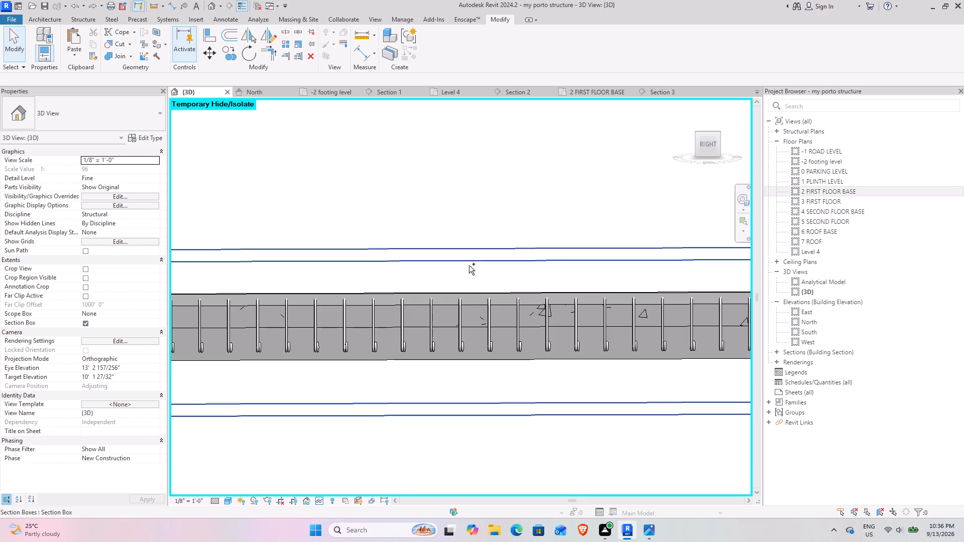
key(ctrl+z)
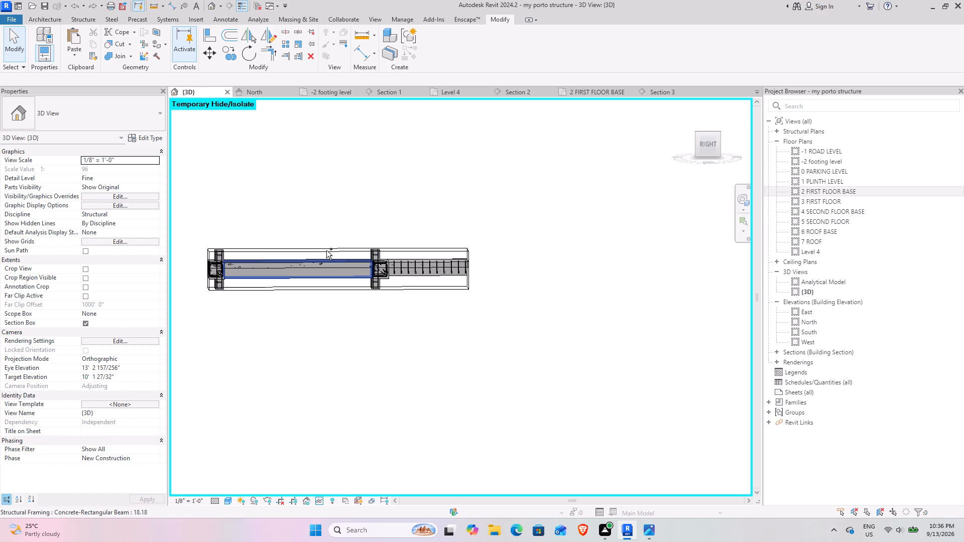
ctrl+scroll(303, 265, up, 4)
scroll(237, 267, up, 4)
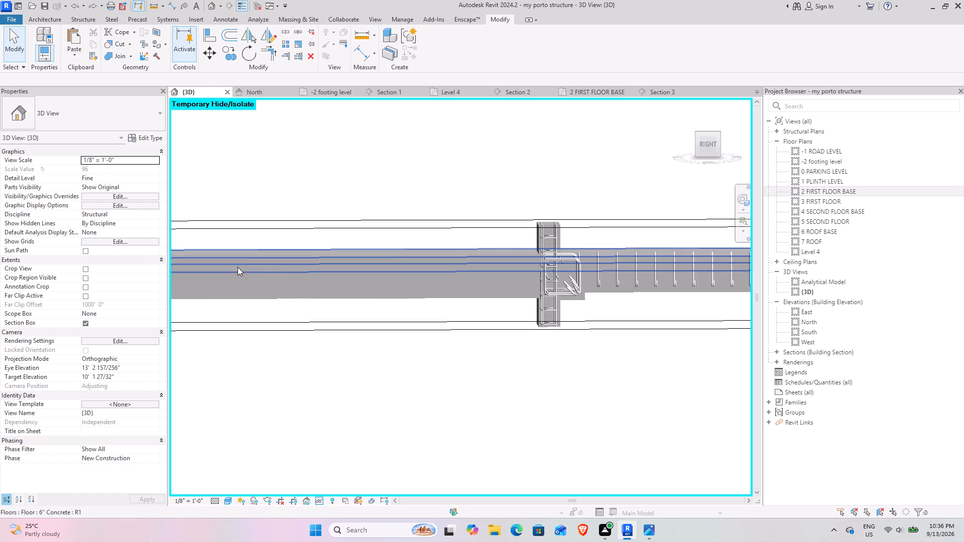
key(ctrl+z)
scroll(395, 304, up, 5)
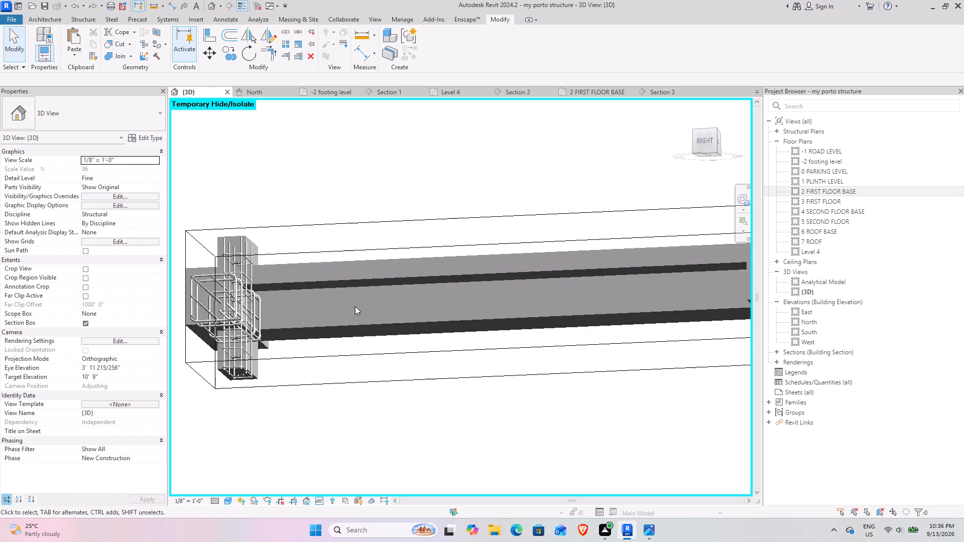
scroll(351, 306, up, 3)
scroll(351, 306, down, 6)
middle_drag(584, 275, 371, 275)
scroll(450, 291, up, 5)
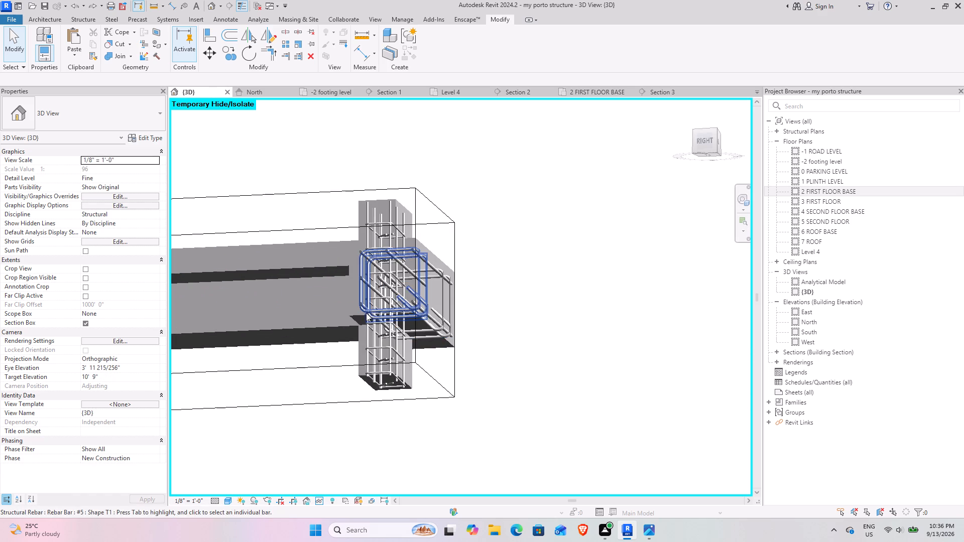
key(ctrl+z)
Examine the hooked longitudinal bars from above and follow the girder line's stirrups past the intermediate columns to the end column.
scroll(390, 296, down, 10)
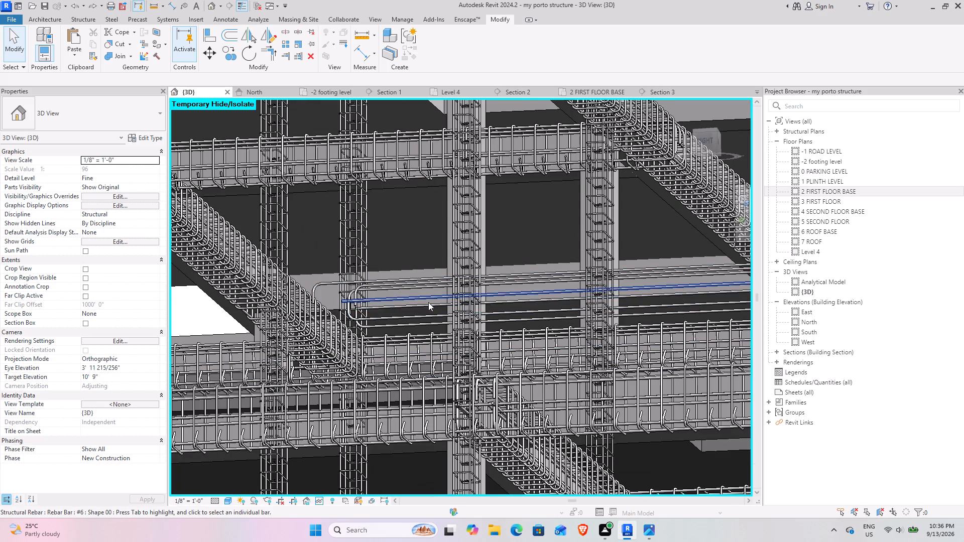
shift+middle_drag(418, 303, 428, 408)
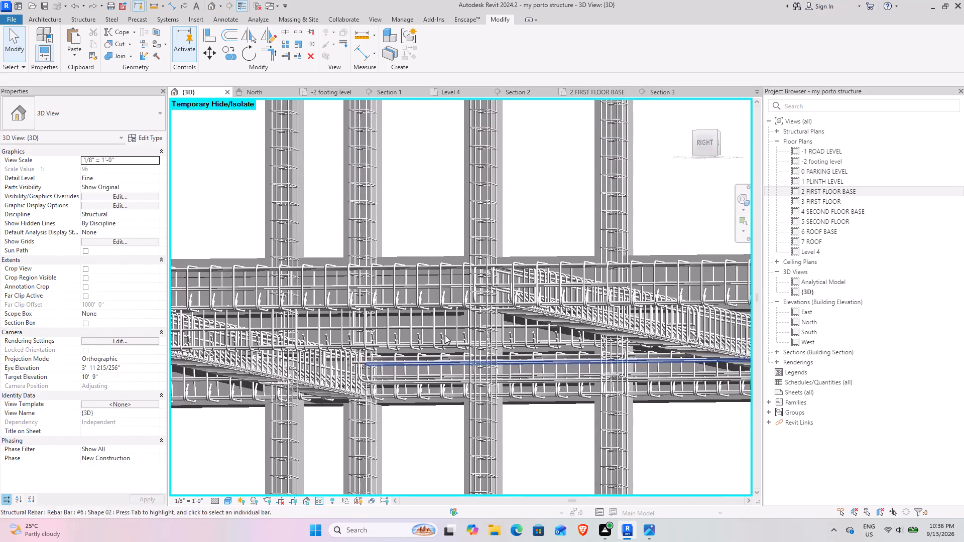
shift+middle_drag(477, 252, 503, 359)
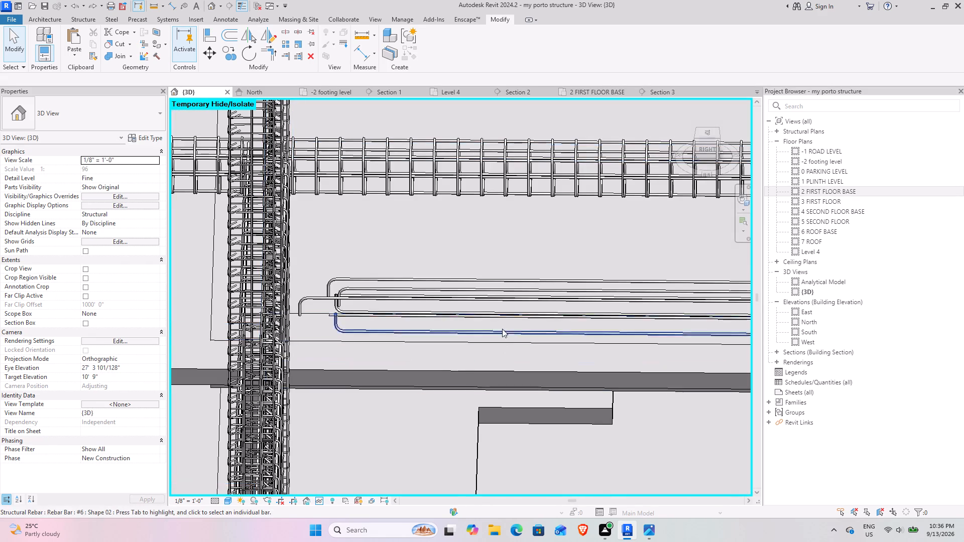
scroll(490, 303, up, 4)
scroll(490, 303, down, 5)
middle_drag(544, 298, 259, 298)
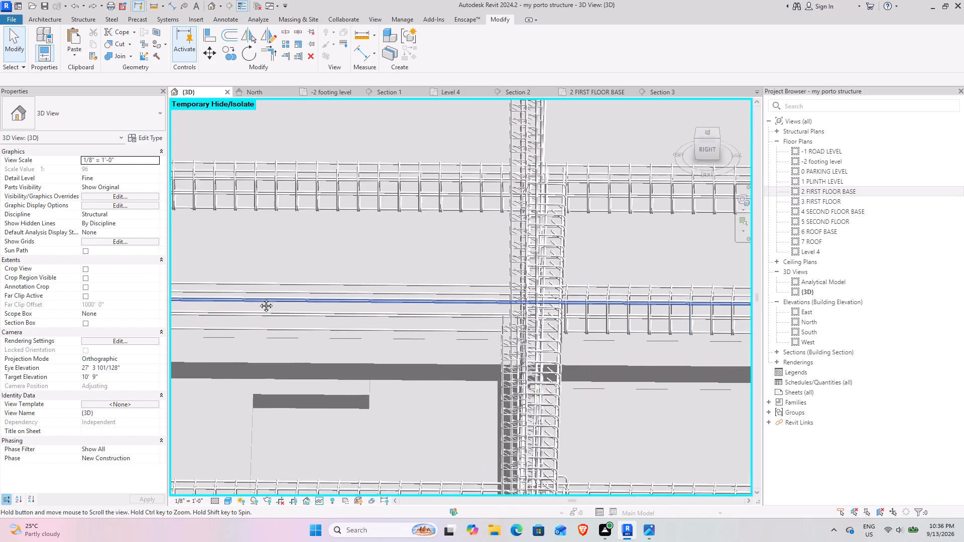
middle_drag(259, 298, 205, 304)
middle_drag(561, 316, 200, 317)
middle_drag(628, 324, 418, 324)
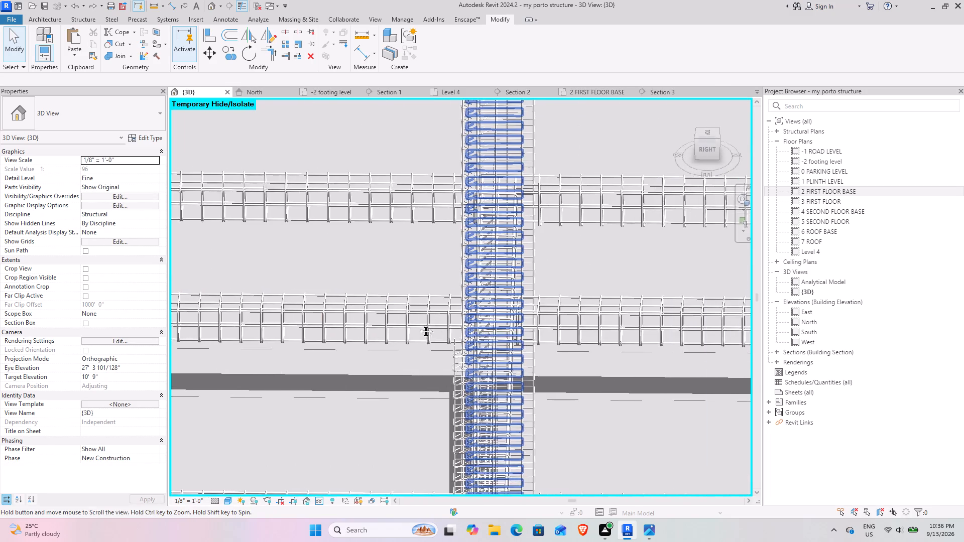
middle_drag(418, 324, 266, 324)
middle_drag(639, 324, 209, 324)
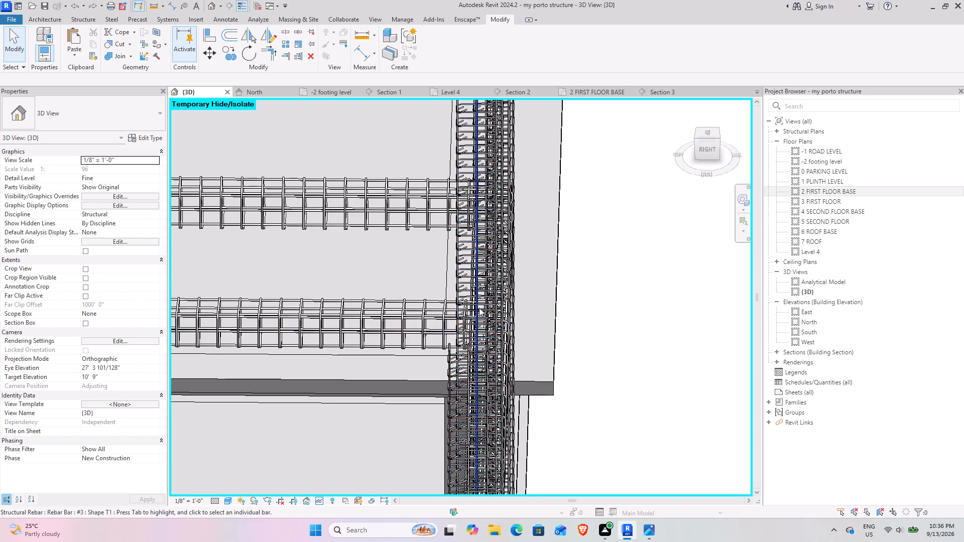
scroll(454, 299, up, 3)
scroll(447, 300, down, 10)
Survey the girder and column reinforcement across the whole structural frame from above, from the side and from below.
middle_drag(307, 333, 452, 450)
middle_drag(398, 359, 471, 266)
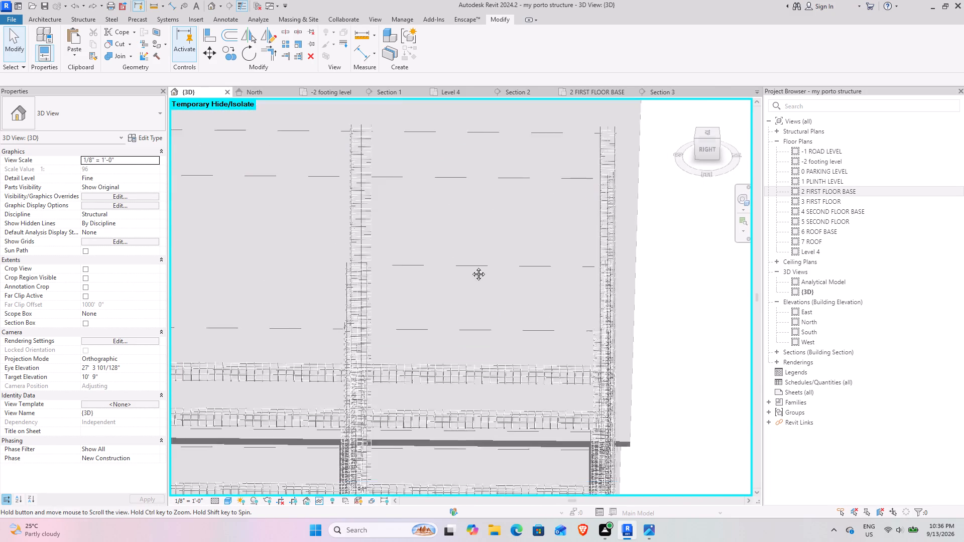
middle_drag(471, 266, 522, 188)
scroll(454, 283, down, 5)
middle_drag(384, 314, 503, 301)
middle_drag(426, 342, 452, 272)
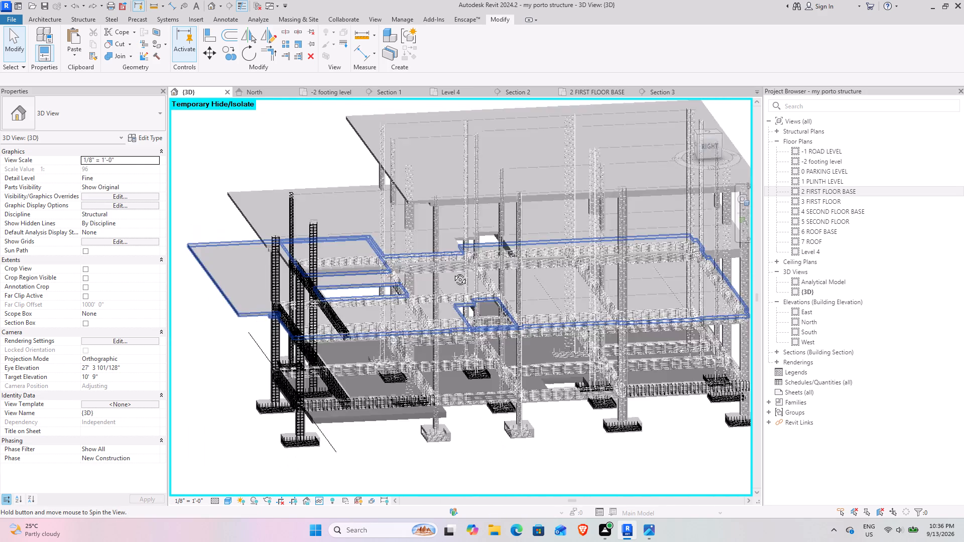
middle_drag(452, 272, 402, 181)
middle_drag(387, 286, 387, 294)
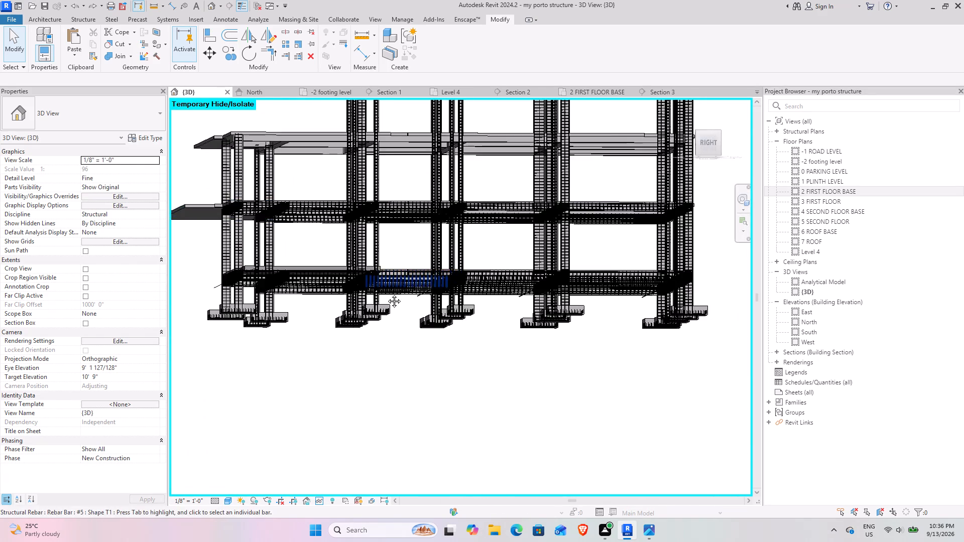
middle_drag(387, 294, 402, 419)
shift+middle_drag(392, 373, 453, 371)
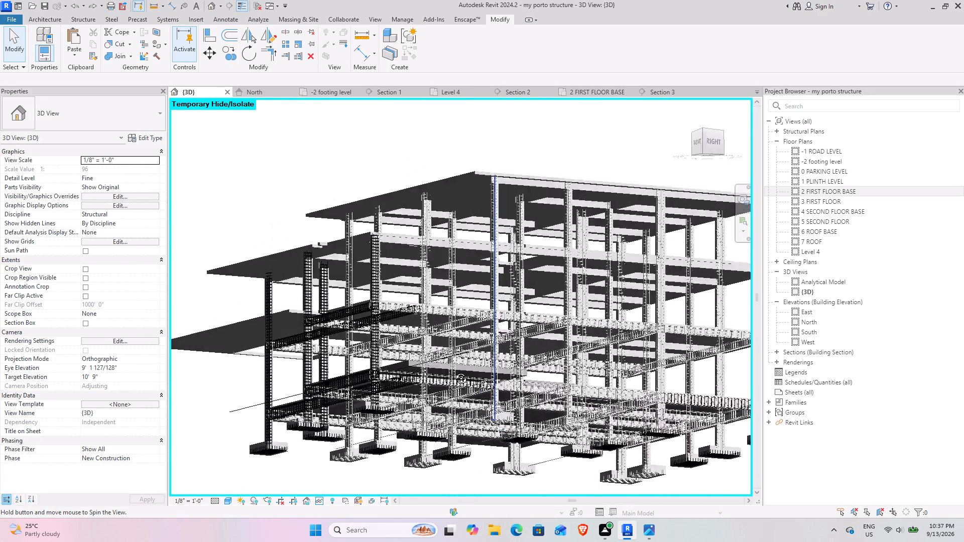
shift+middle_drag(453, 371, 416, 391)
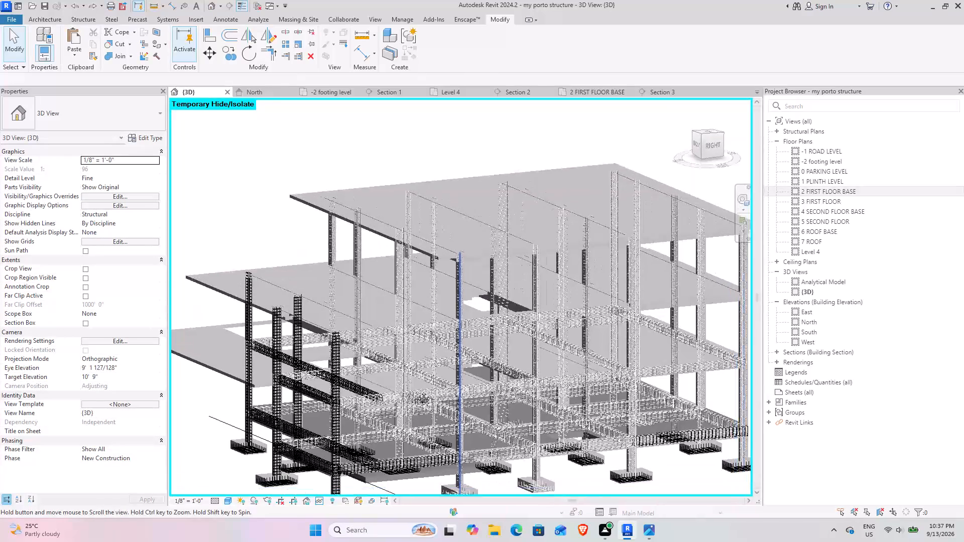
shift+middle_drag(416, 391, 409, 366)
scroll(463, 299, up, 4)
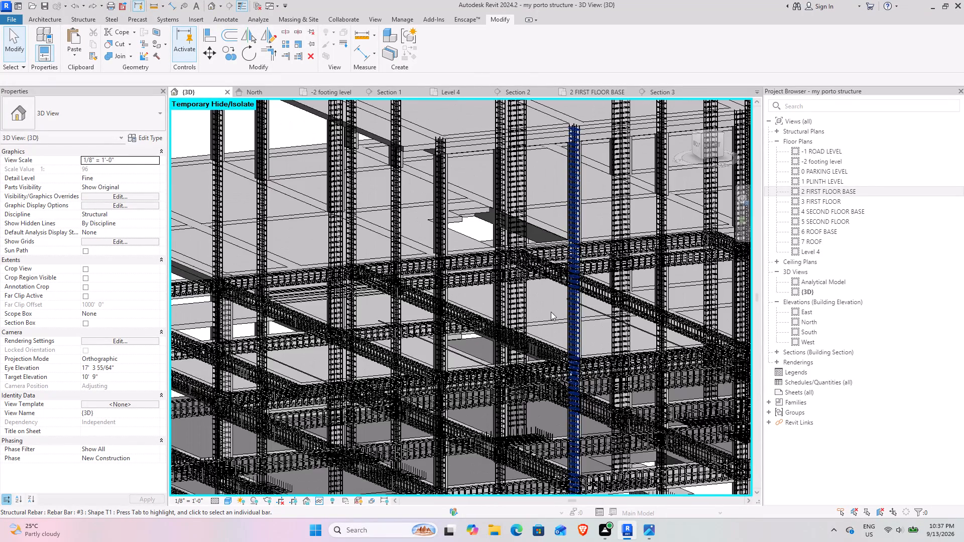
middle_drag(548, 312, 531, 373)
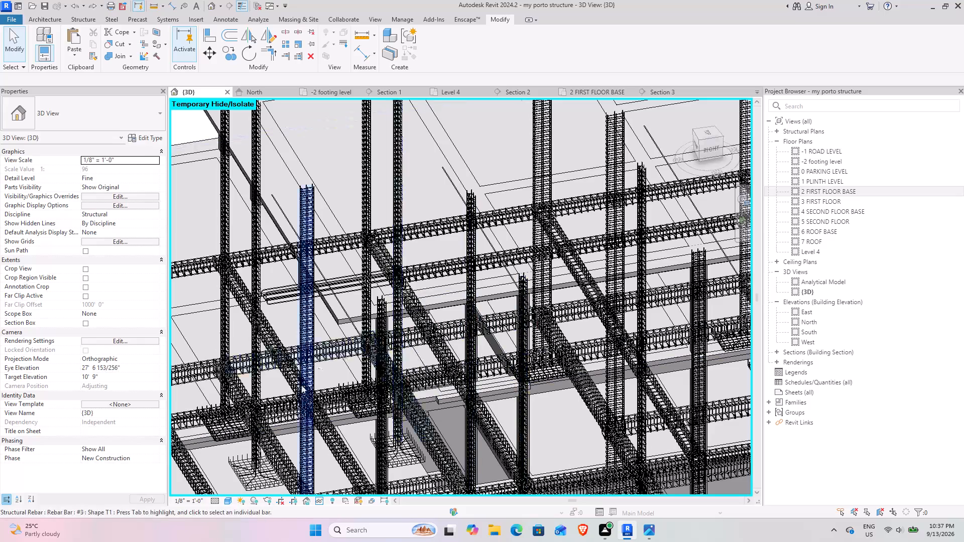
scroll(532, 355, down, 4)
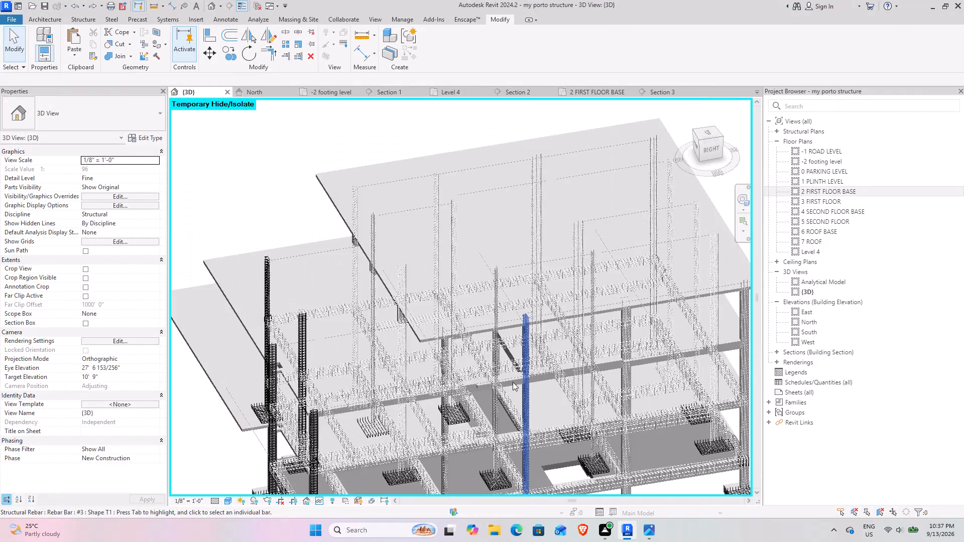
shift+middle_drag(495, 389, 510, 269)
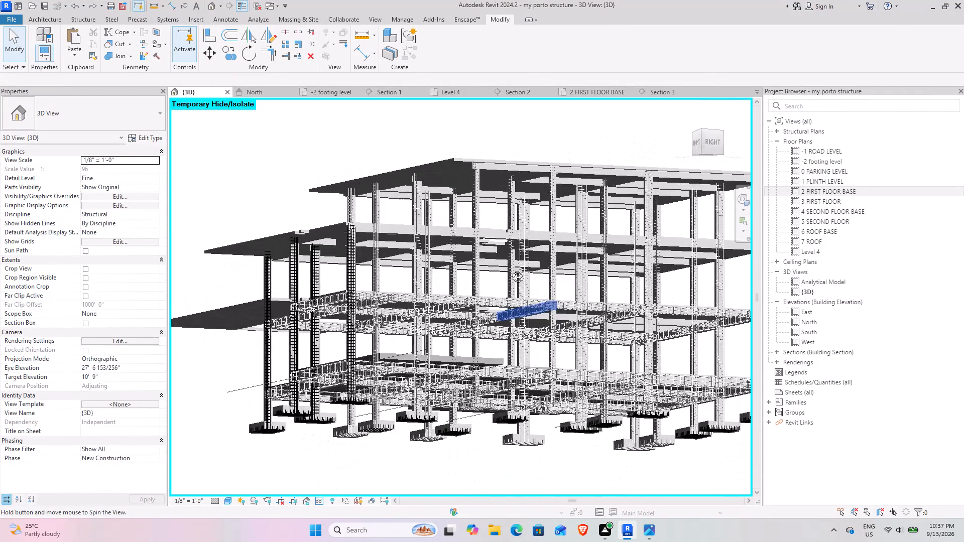
shift+middle_drag(510, 269, 411, 268)
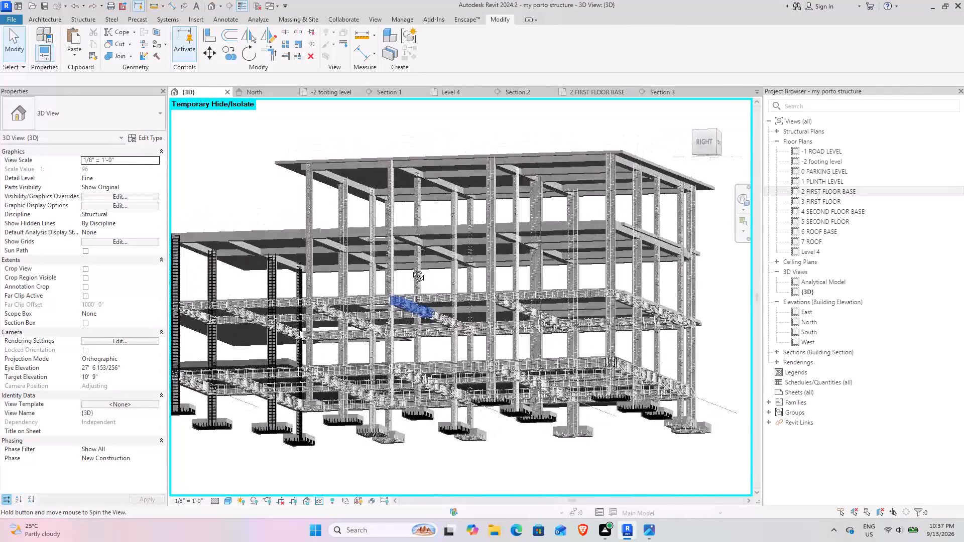
shift+middle_drag(411, 268, 413, 265)
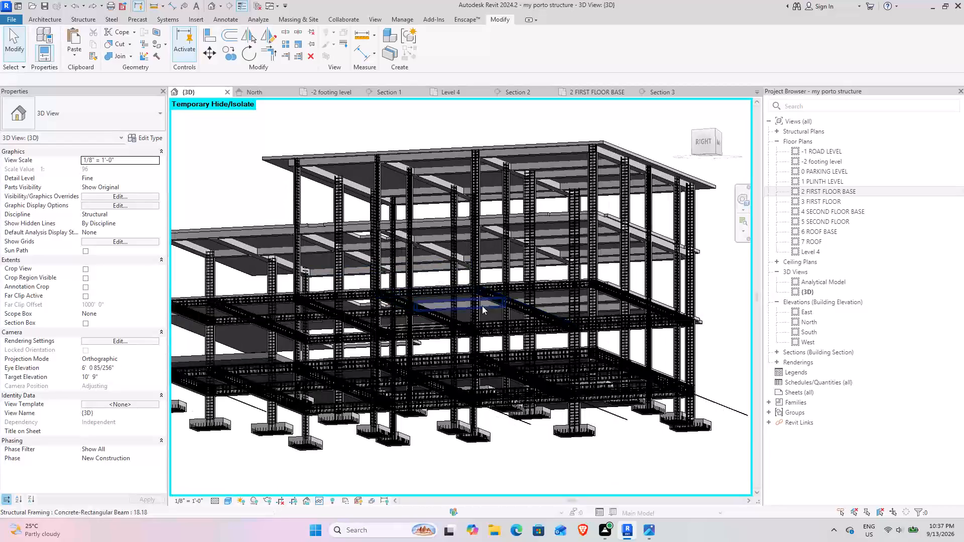
Examine the first-floor girders' longitudinal bars and stirrups close up from below, along the spans and at the crossing girder joints.
scroll(450, 304, up, 8)
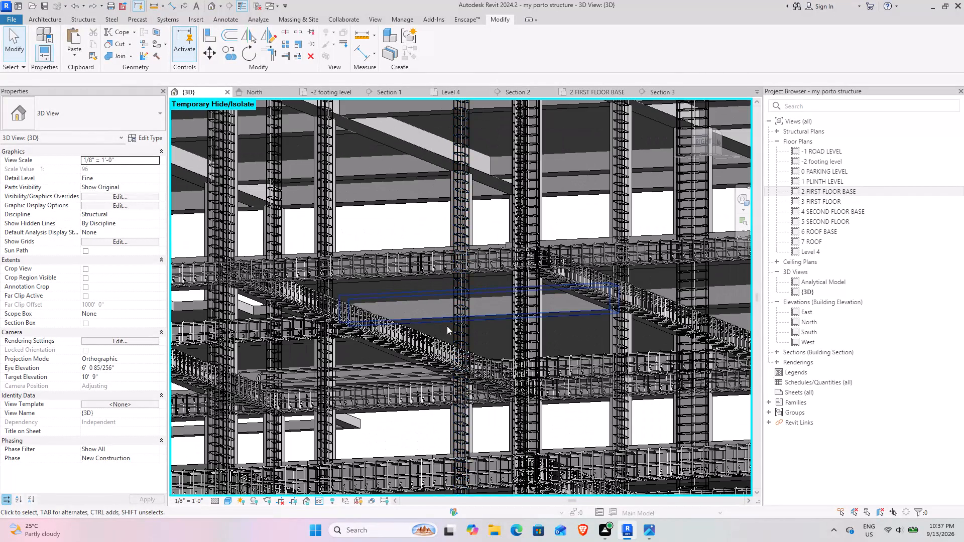
shift+middle_drag(447, 326, 482, 324)
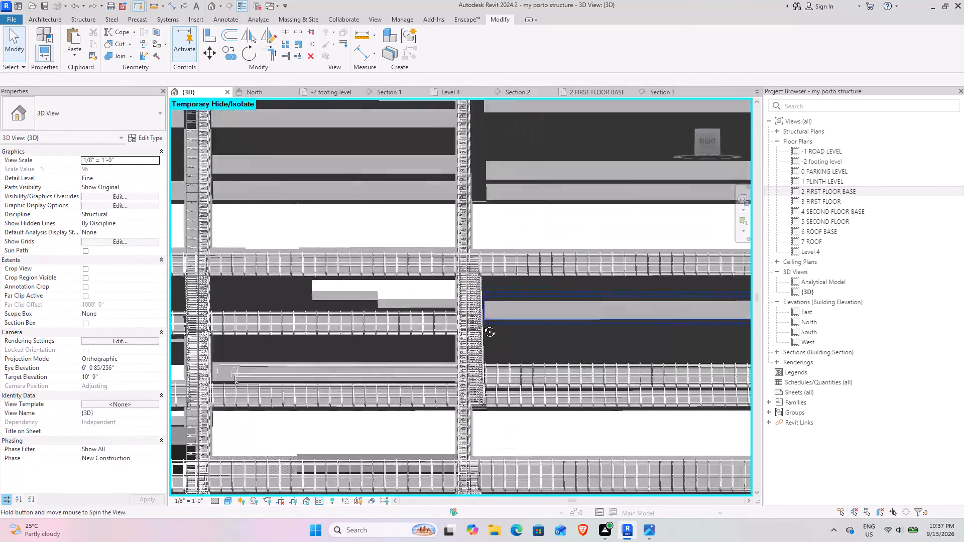
shift+middle_drag(482, 324, 479, 320)
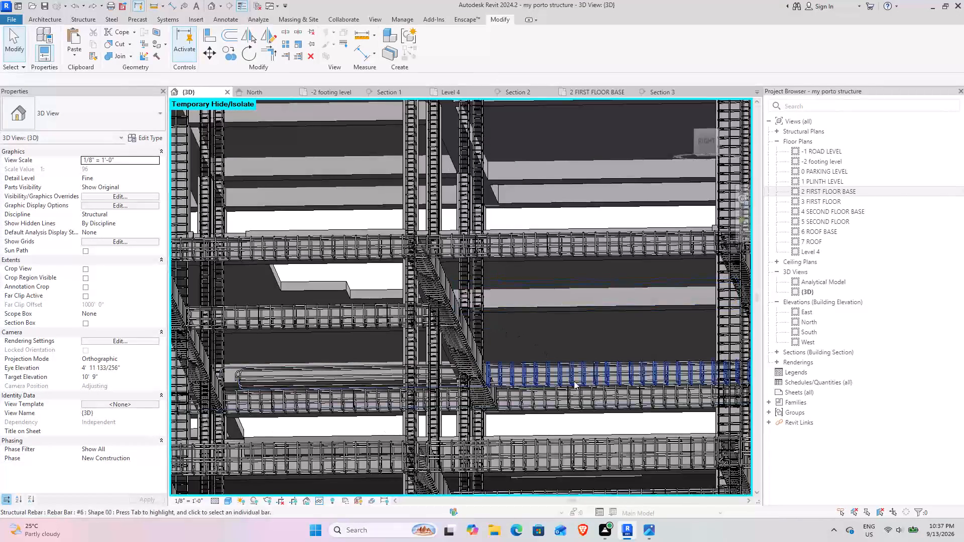
scroll(570, 371, up, 9)
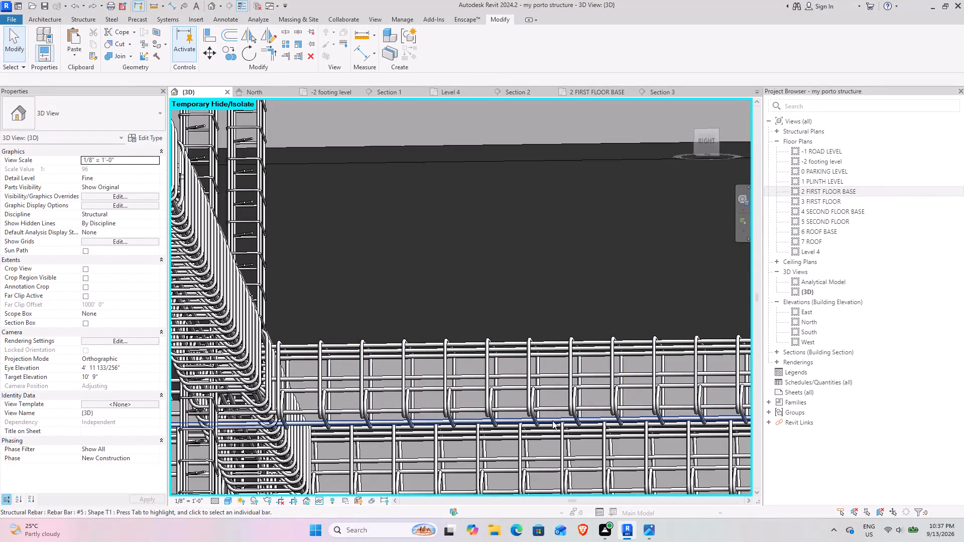
middle_drag(560, 388, 178, 277)
shift+middle_drag(538, 300, 527, 310)
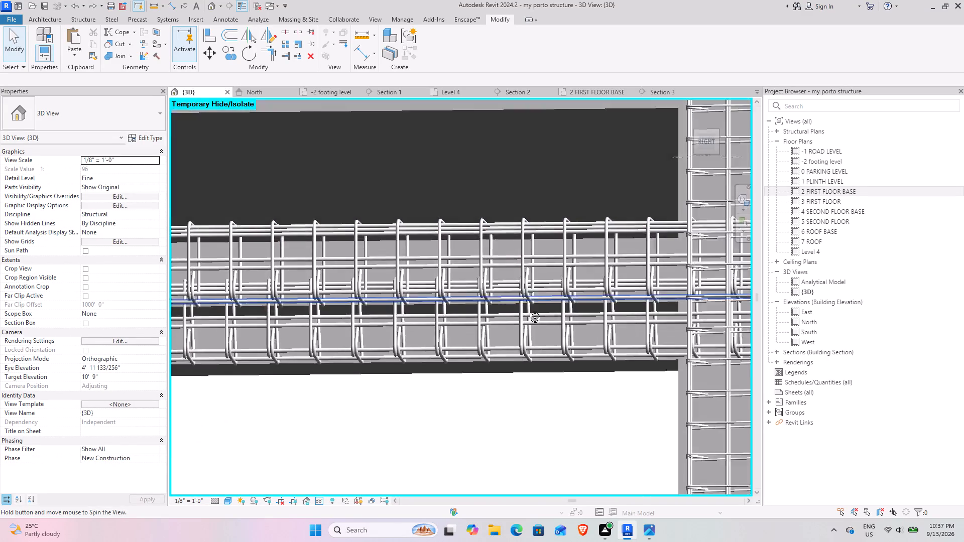
shift+middle_drag(527, 310, 506, 273)
scroll(495, 249, up, 9)
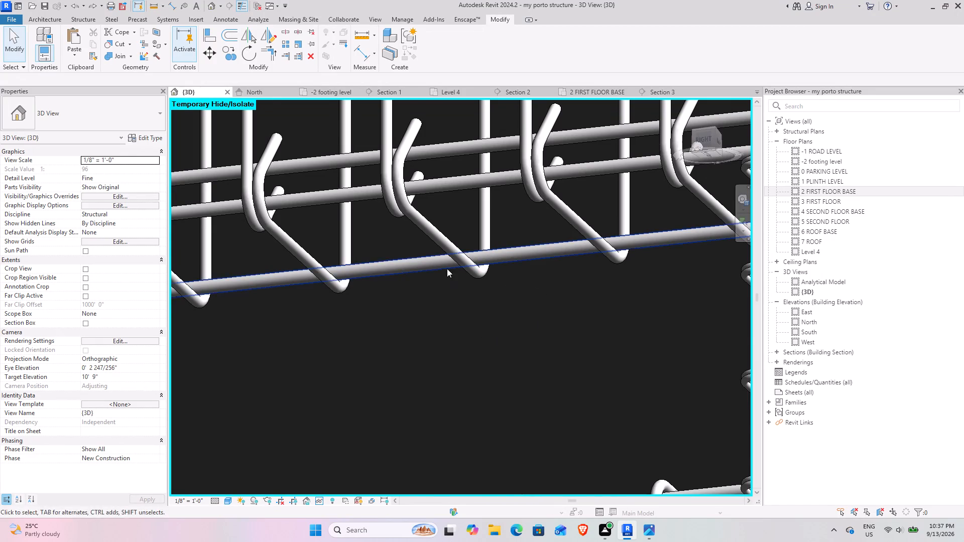
scroll(476, 256, down, 4)
middle_drag(473, 275, 499, 349)
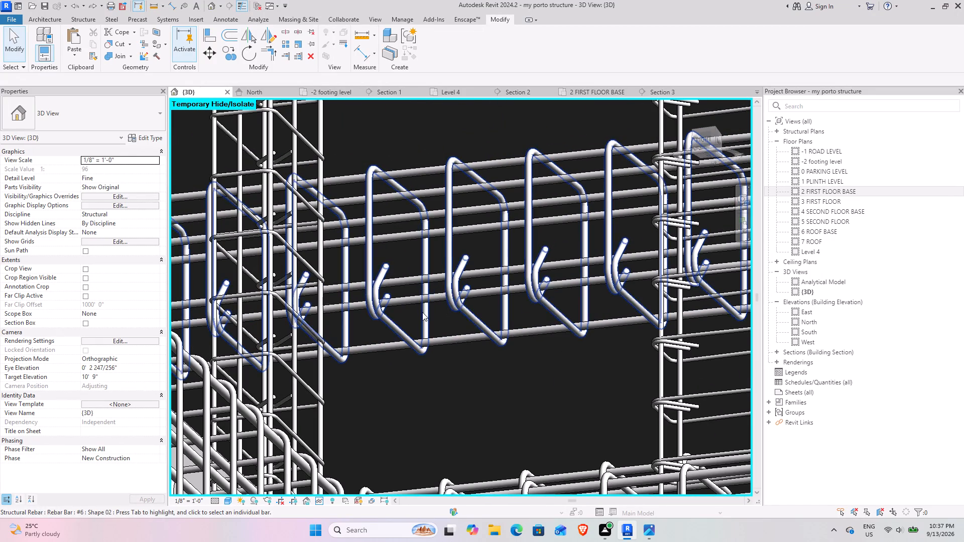
scroll(501, 332, down, 5)
middle_drag(589, 323, 175, 303)
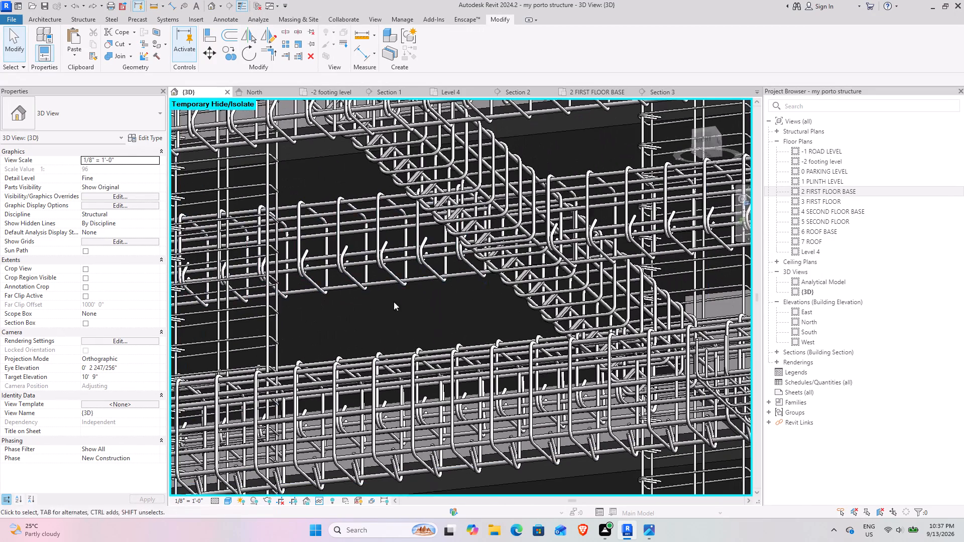
Isolate the first-floor 18.18 girder in a selection box.
middle_drag(584, 269, 170, 358)
middle_drag(409, 310, 120, 364)
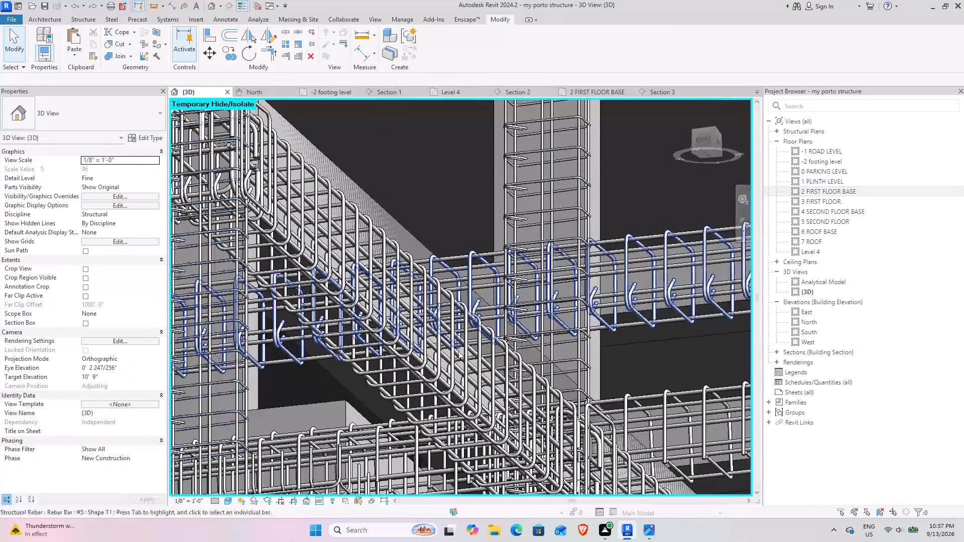
middle_drag(650, 308, 369, 325)
middle_drag(623, 318, 424, 304)
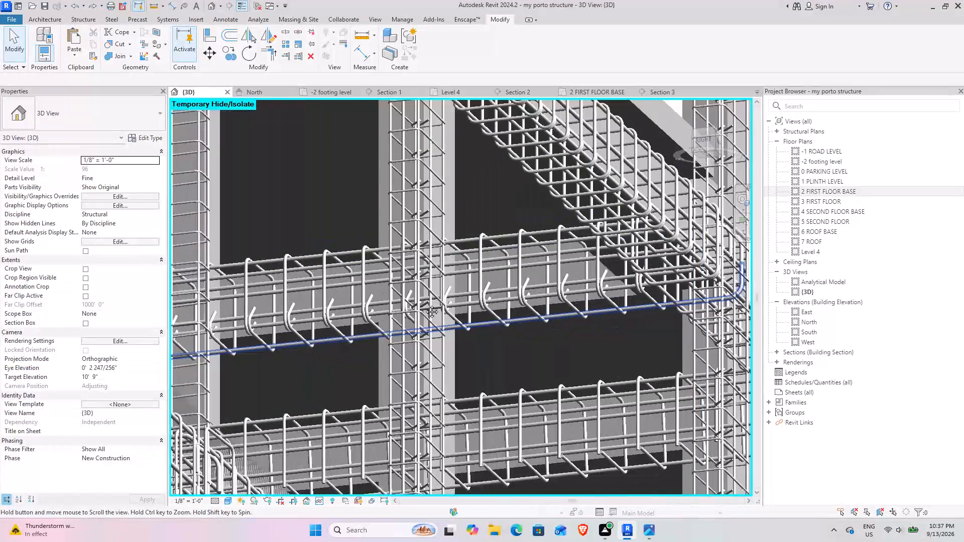
middle_drag(424, 304, 317, 162)
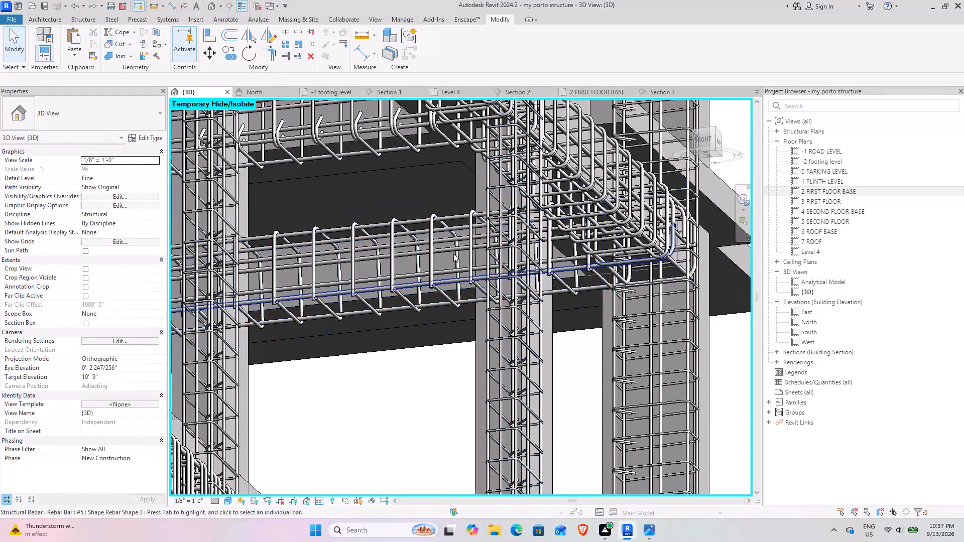
middle_drag(422, 194, 521, 383)
click(507, 356)
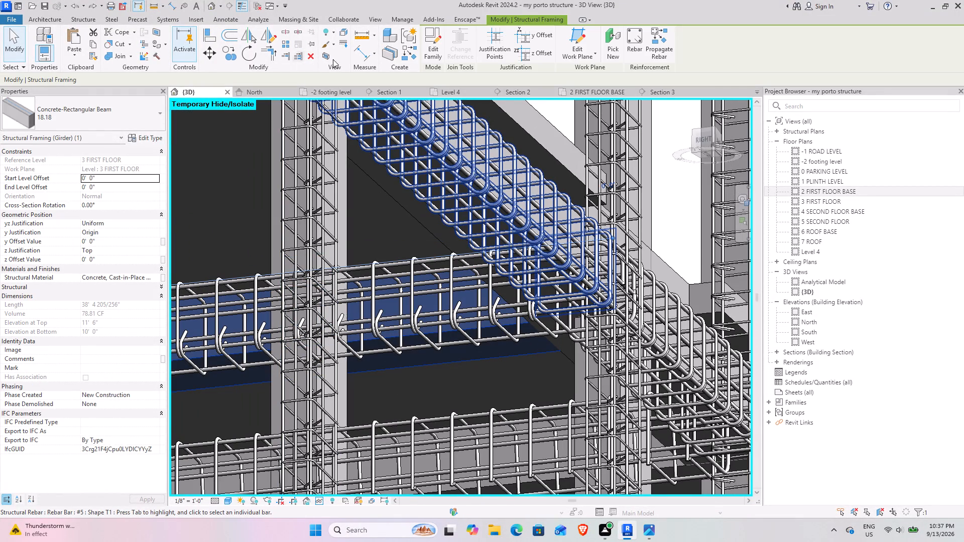
click(321, 57)
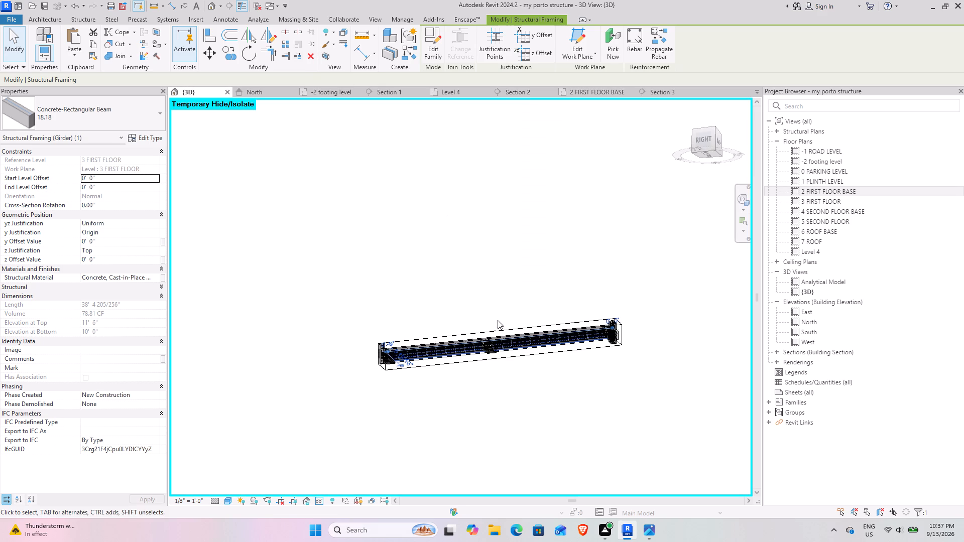
Extend the section box along the girder line past the adjacent span's end column and crossing girder.
scroll(446, 356, up, 4)
scroll(408, 376, up, 5)
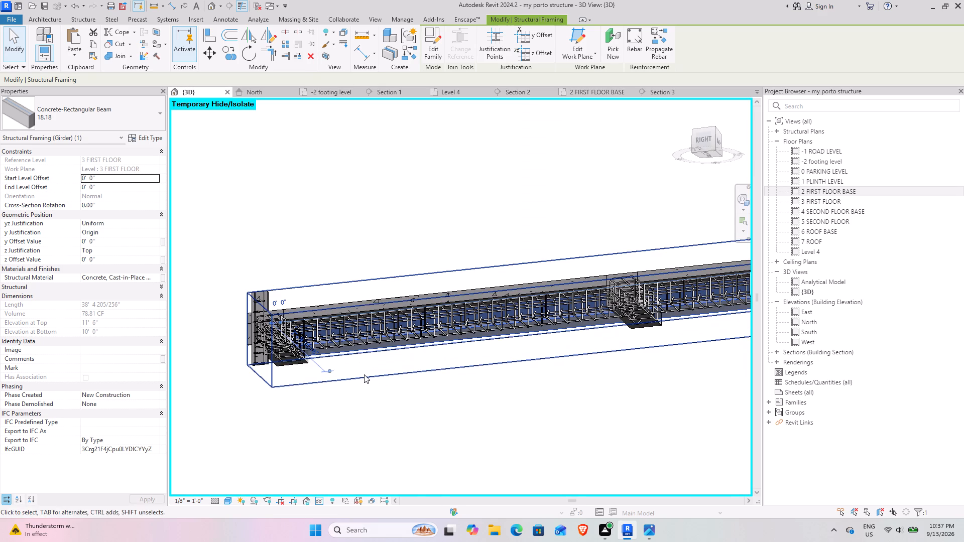
click(364, 374)
scroll(364, 374, down, 5)
middle_drag(364, 375, 540, 304)
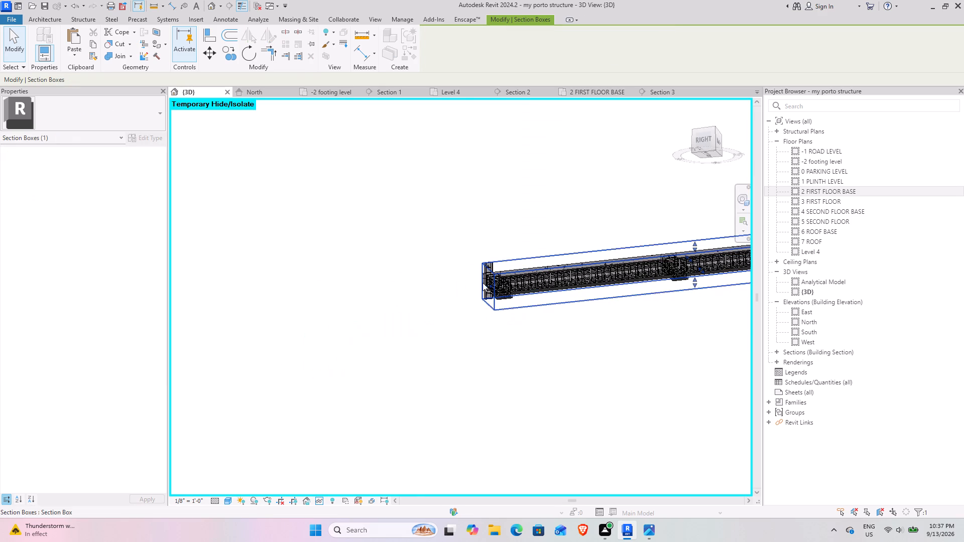
drag(483, 283, 155, 349)
click(216, 368)
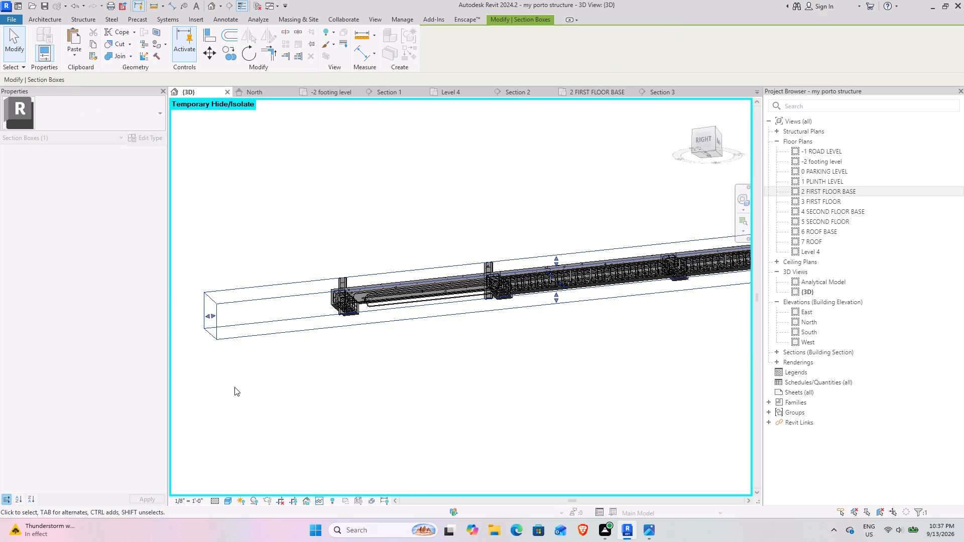
Examine where the longitudinal bars and stirrups stop between the intermediate column and the end column of the adjacent span.
scroll(353, 292, up, 9)
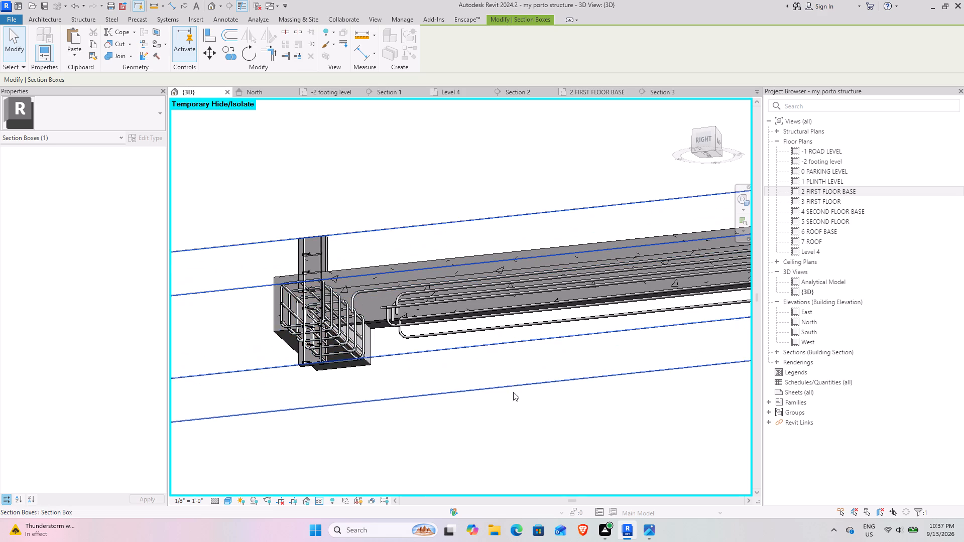
middle_drag(588, 377, 246, 400)
middle_drag(568, 367, 493, 369)
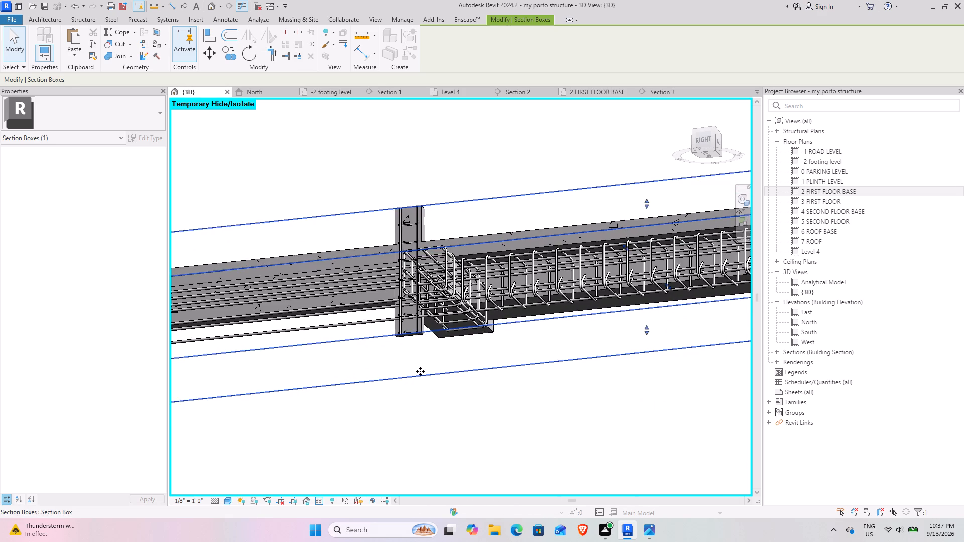
scroll(419, 372, down, 5)
middle_drag(347, 378, 633, 366)
scroll(540, 340, up, 8)
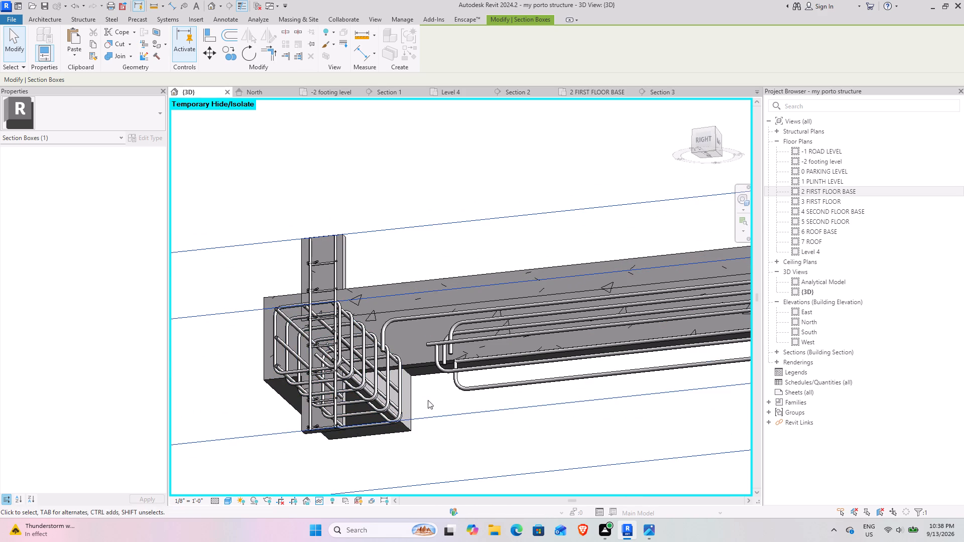
scroll(500, 376, down, 4)
In the Right view, stretch the first top hooked #6 bar through the end column to the crossing girder's outer side, segment B about 54' 2".
click(704, 143)
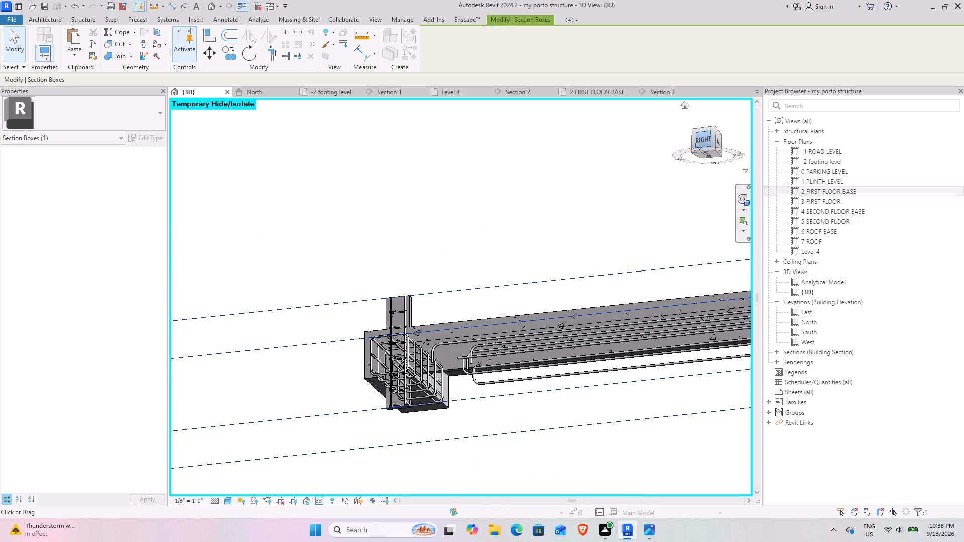
scroll(354, 283, up, 4)
scroll(352, 332, up, 2)
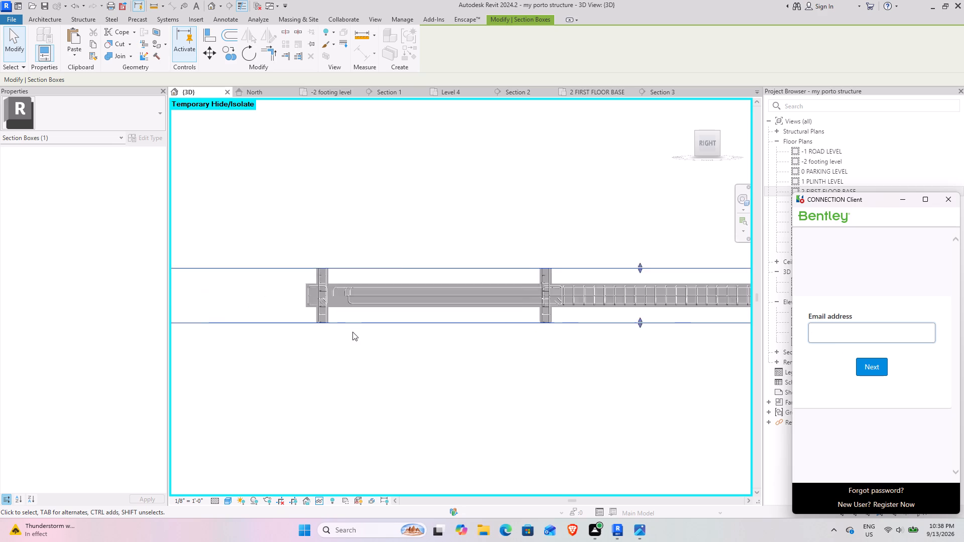
scroll(352, 332, up, 6)
click(948, 200)
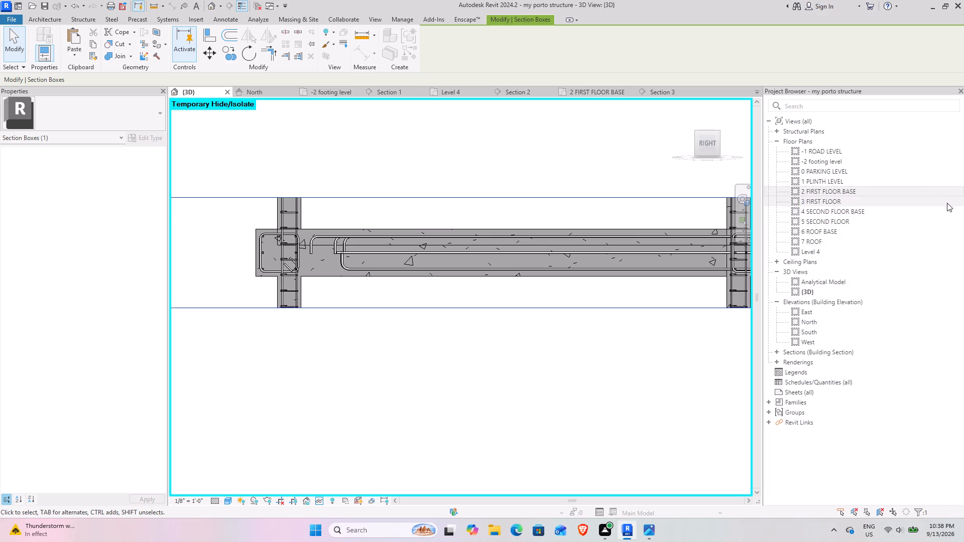
scroll(361, 237, up, 4)
scroll(316, 263, up, 4)
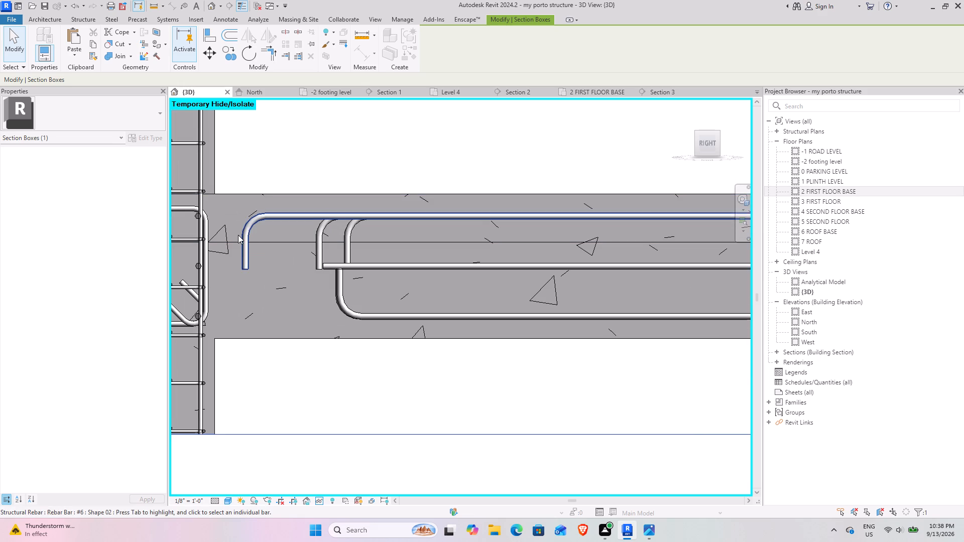
click(240, 263)
middle_drag(315, 266, 556, 264)
drag(482, 240, 403, 240)
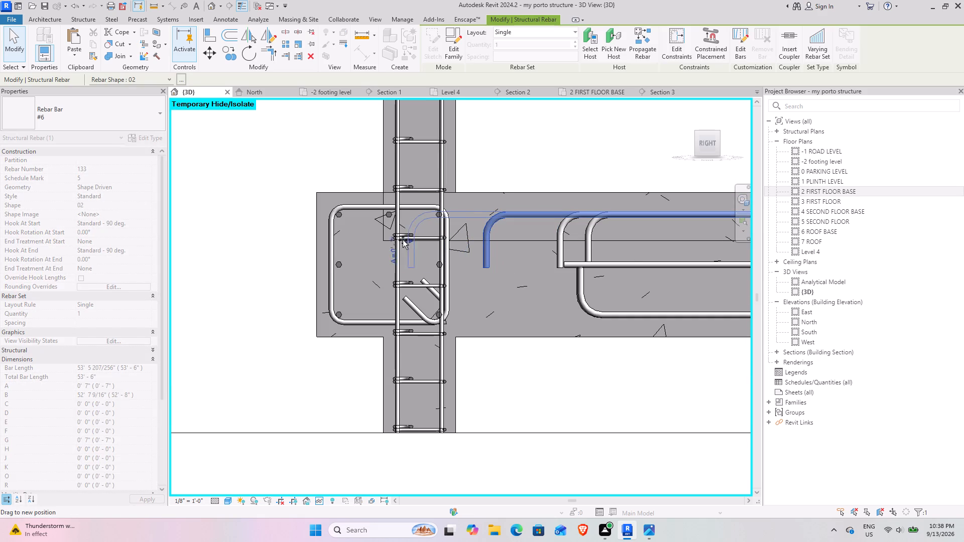
drag(403, 240, 389, 240)
drag(389, 240, 329, 243)
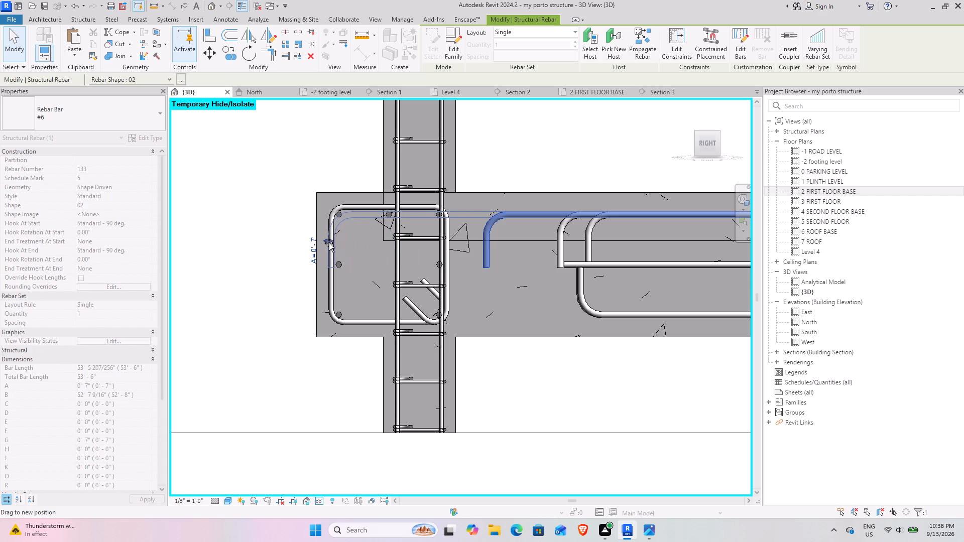
drag(329, 243, 332, 244)
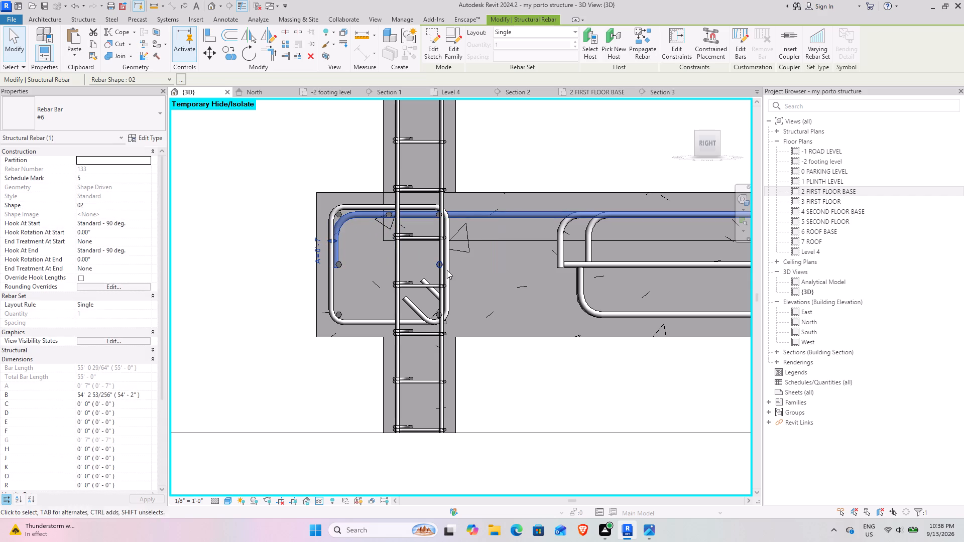
Stretch the first bottom hooked and mid-height straight #6 bars to the crossing girder's outer side, each segment B about 54' 2".
click(586, 301)
drag(576, 284, 571, 284)
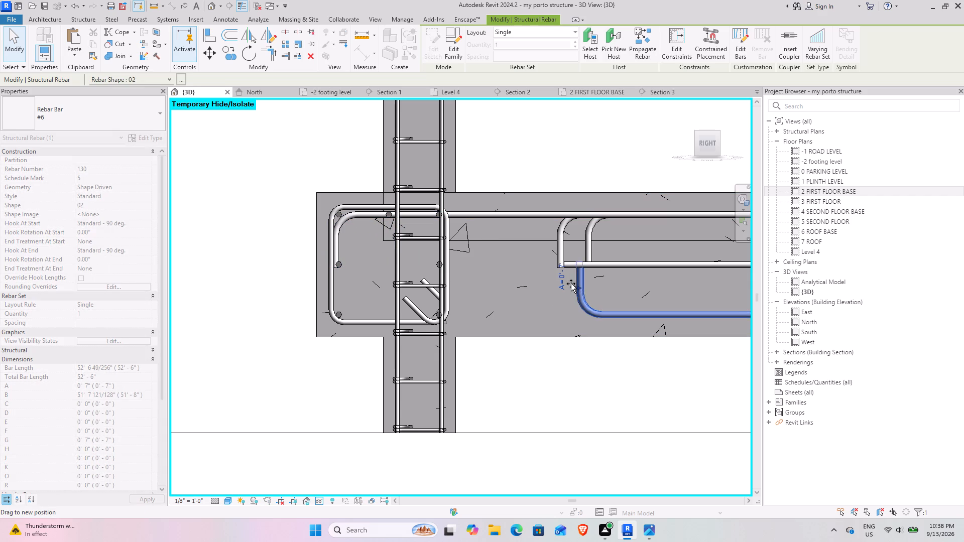
drag(571, 284, 336, 274)
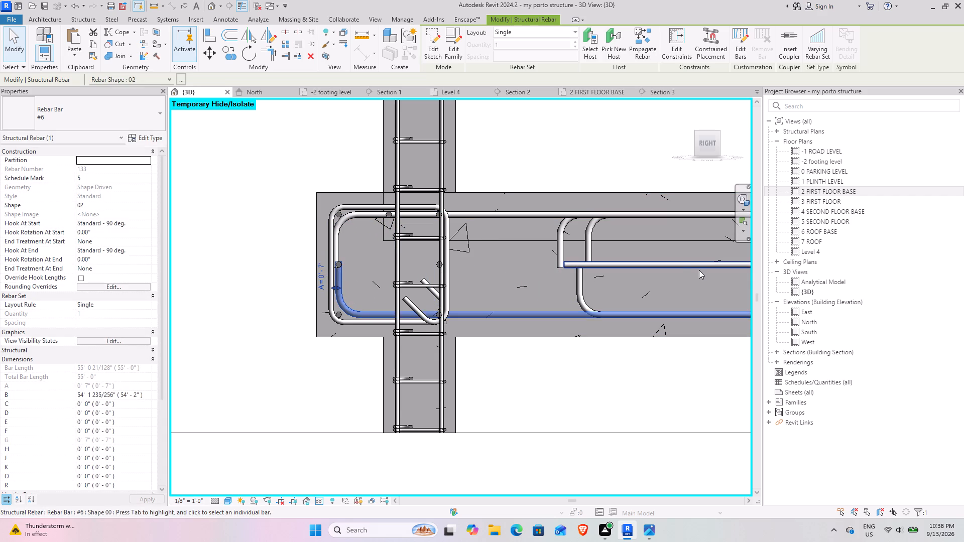
click(699, 270)
drag(563, 265, 367, 265)
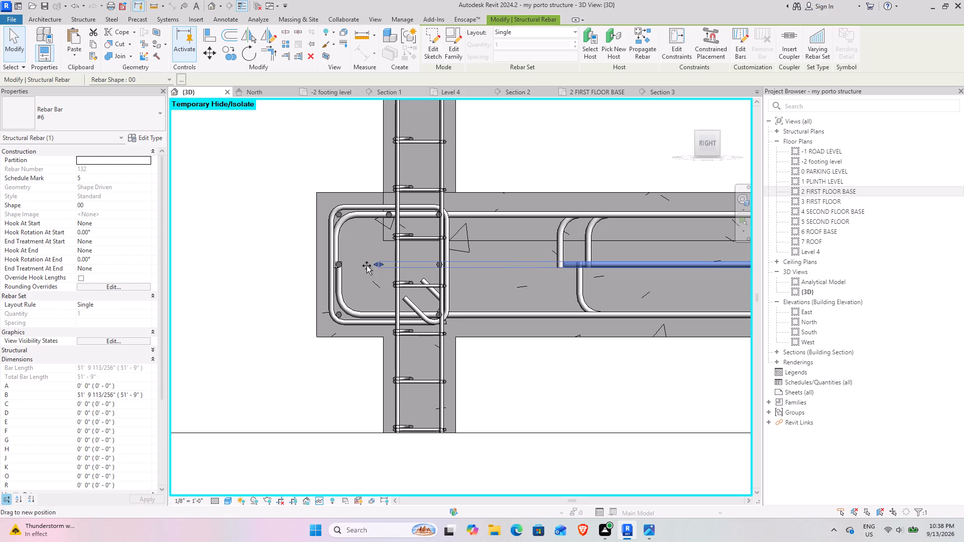
drag(367, 265, 339, 265)
Stretch the two remaining top hooked #6 bars through the end column, aligning their hooks with the extended top bar.
click(587, 248)
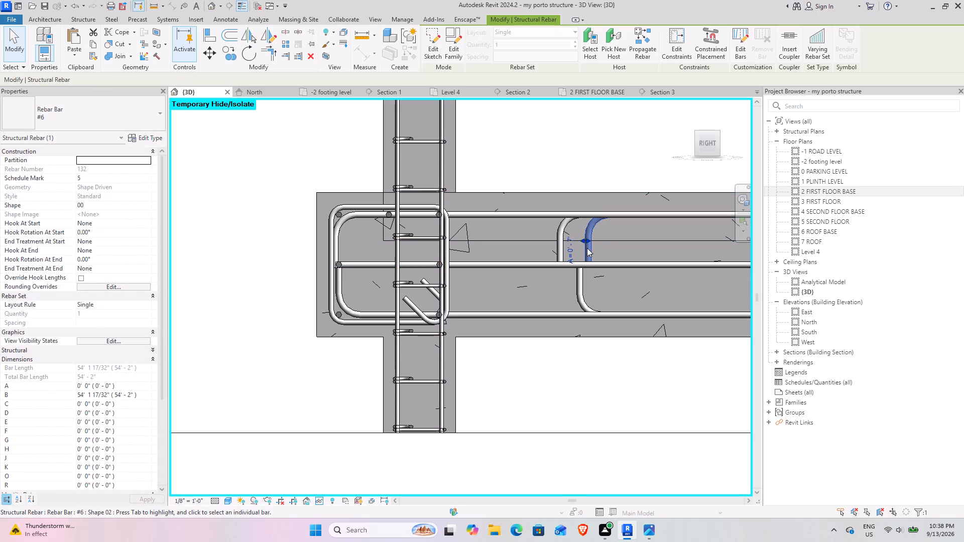
drag(583, 241, 335, 241)
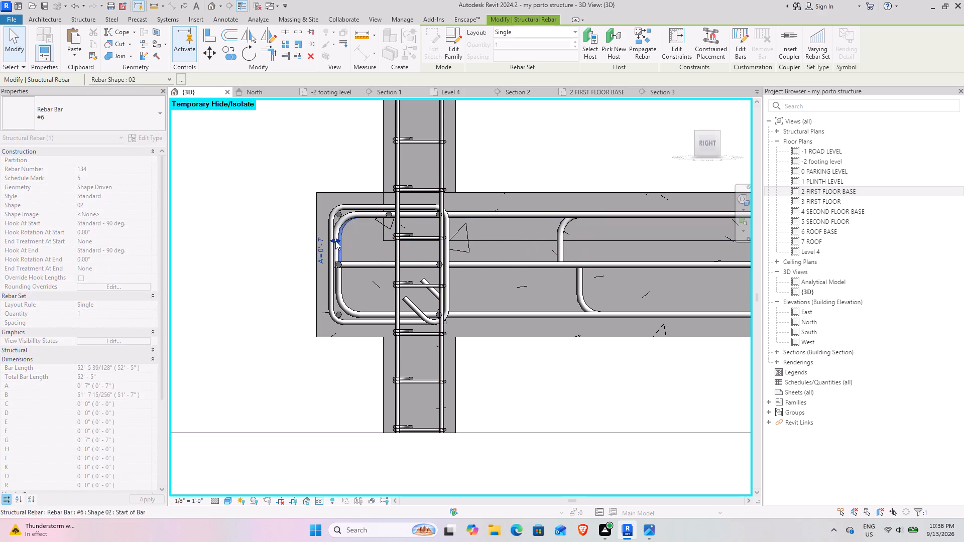
click(557, 251)
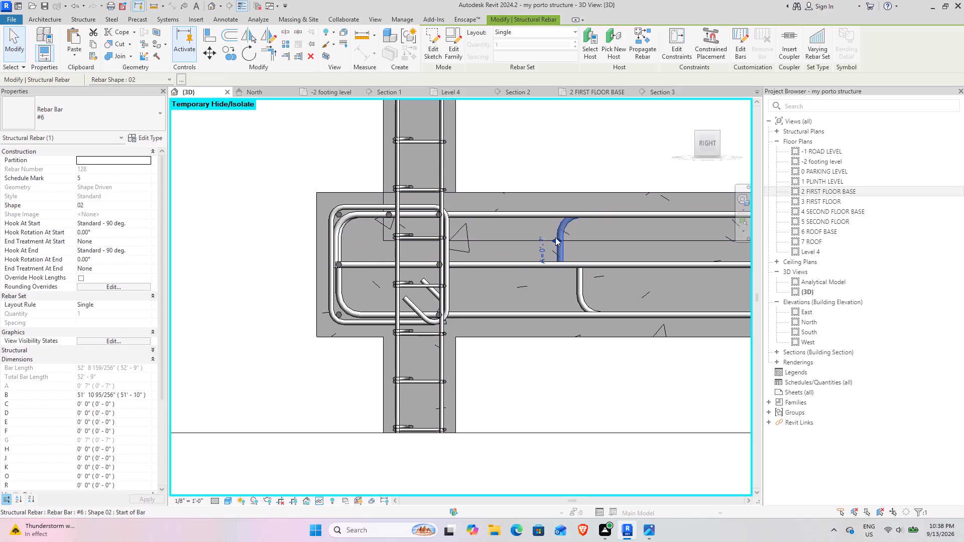
drag(555, 237, 334, 235)
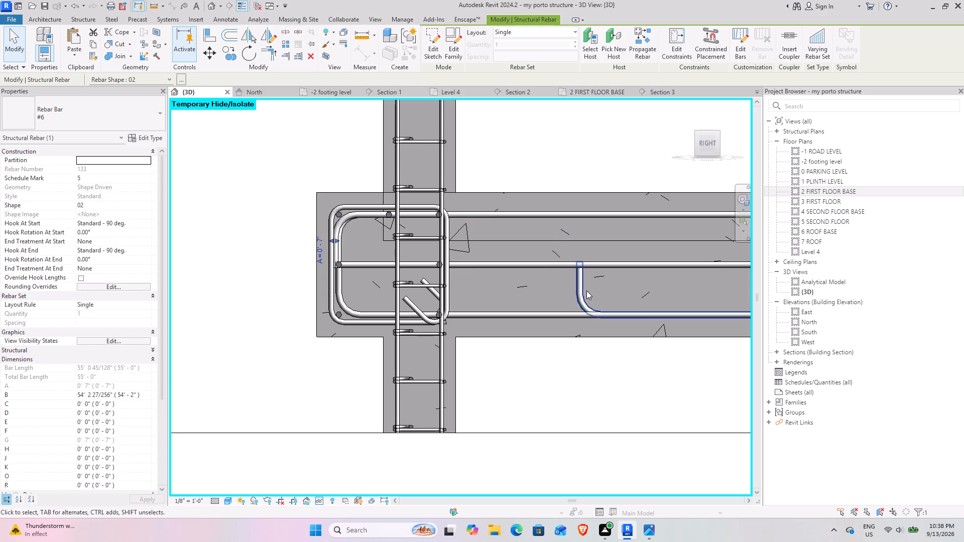
Stretch the remaining bottom hooked and mid-height straight #6 bars to the crossing girder's outer side, segment B about 54' 2" and 54' 1".
click(586, 291)
drag(576, 287, 345, 287)
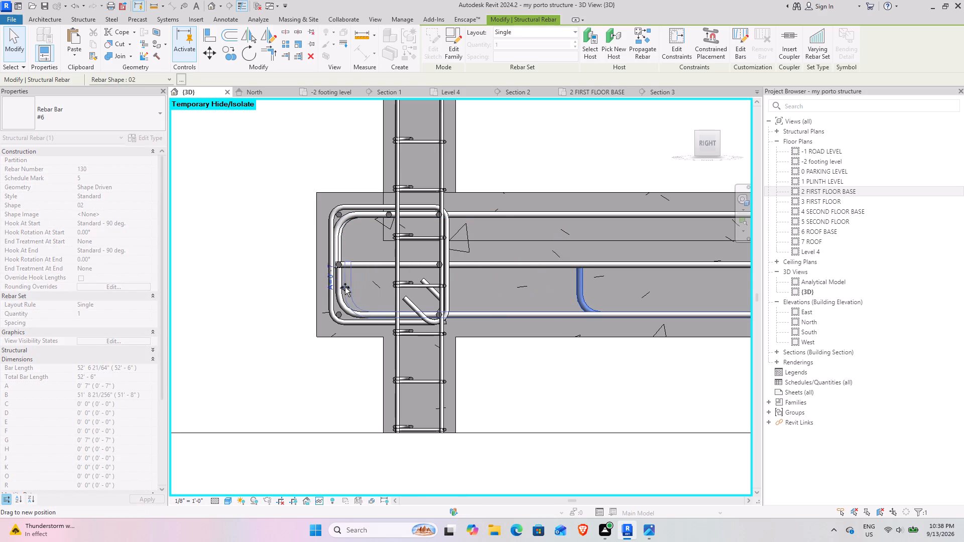
drag(345, 287, 336, 287)
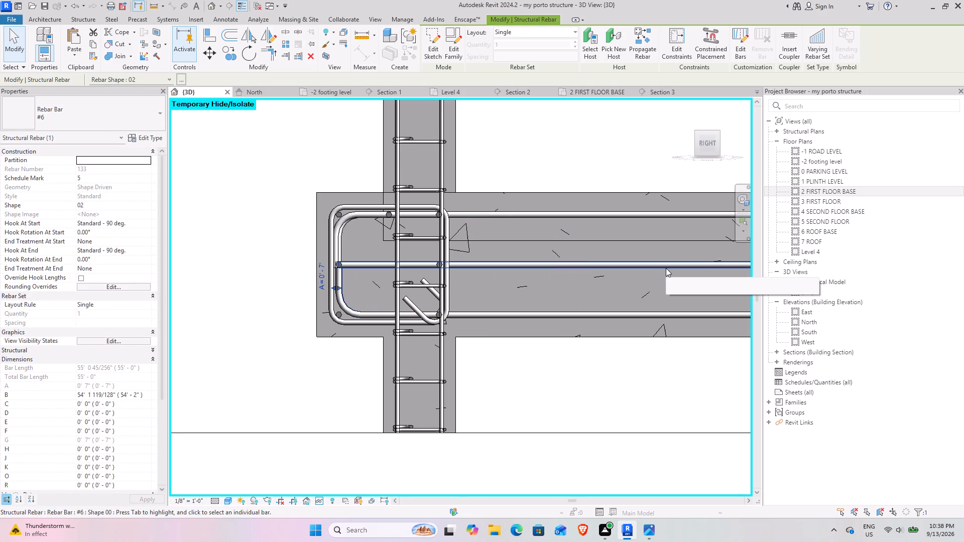
key(Tab)
click(669, 265)
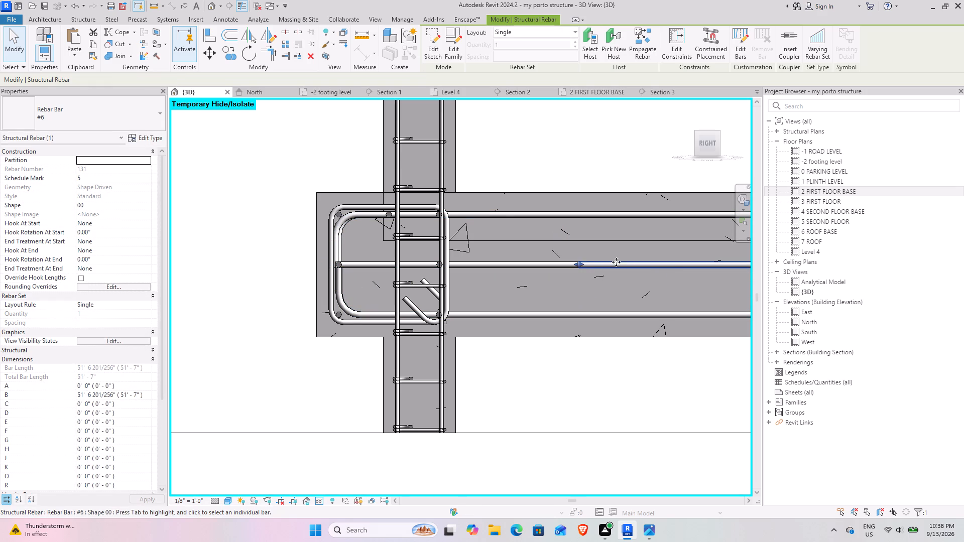
drag(577, 261, 346, 270)
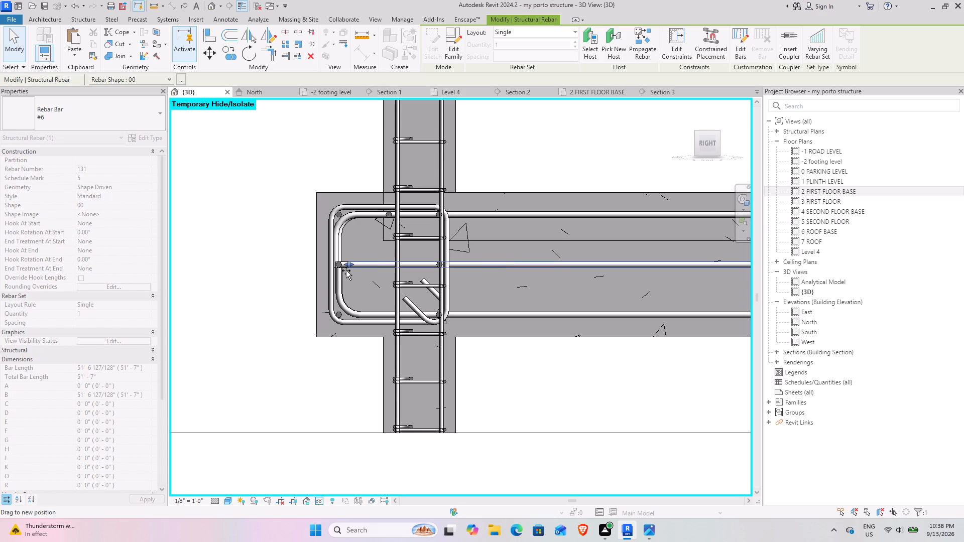
drag(346, 270, 338, 270)
Follow the girder's longitudinal bars and stirrups past the intermediate columns to the opposite end column.
scroll(532, 314, down, 6)
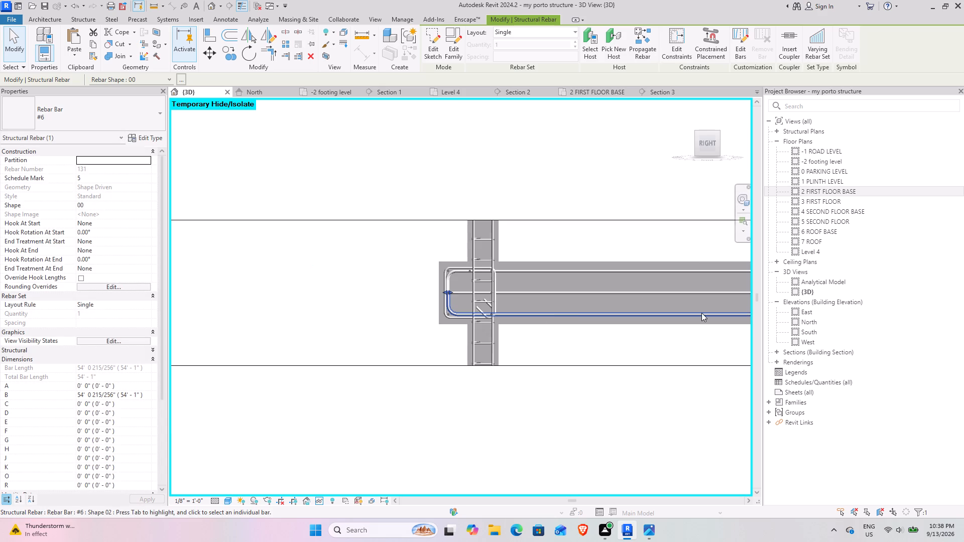
middle_drag(645, 305, 295, 289)
middle_drag(741, 311, 354, 303)
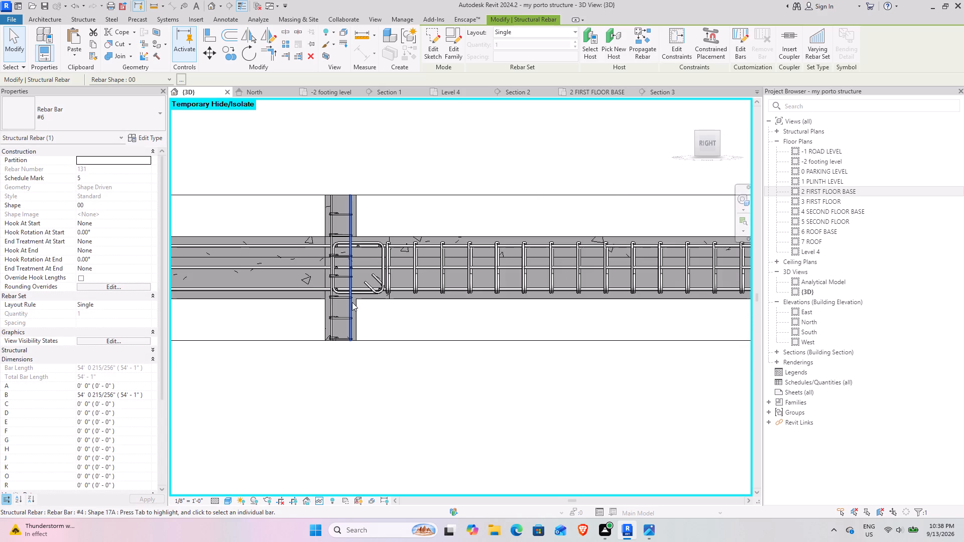
scroll(352, 302, up, 5)
middle_drag(588, 287, 61, 332)
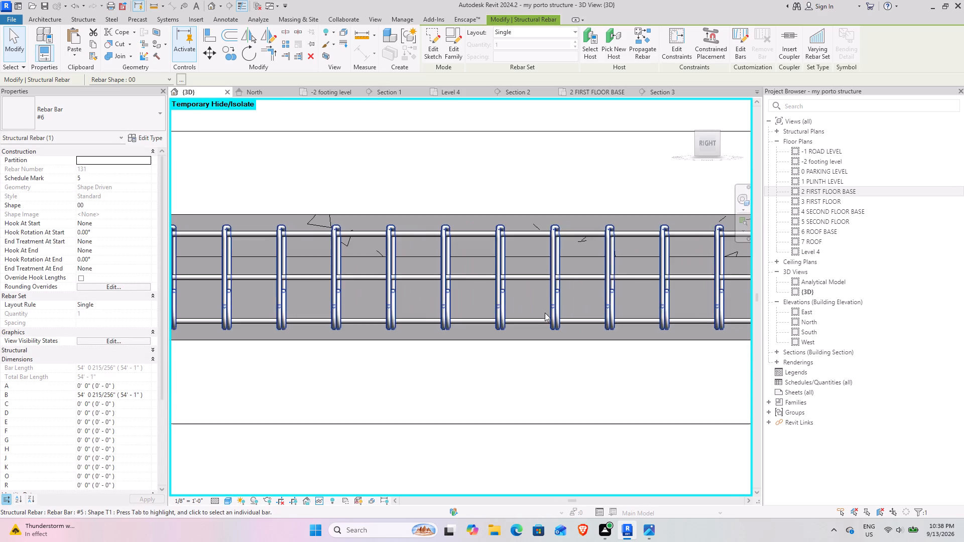
scroll(545, 313, down, 9)
middle_drag(651, 320, 365, 307)
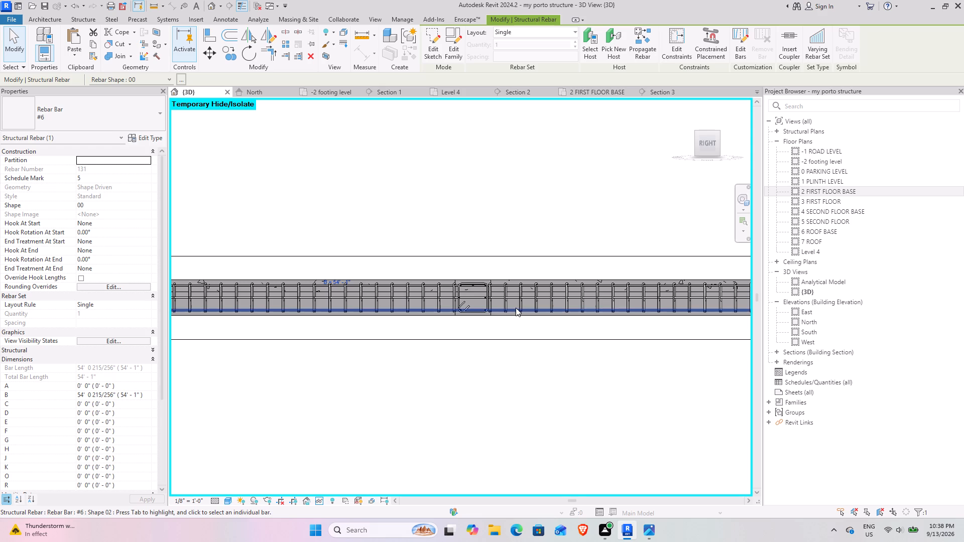
middle_drag(611, 305, 338, 306)
scroll(697, 294, up, 4)
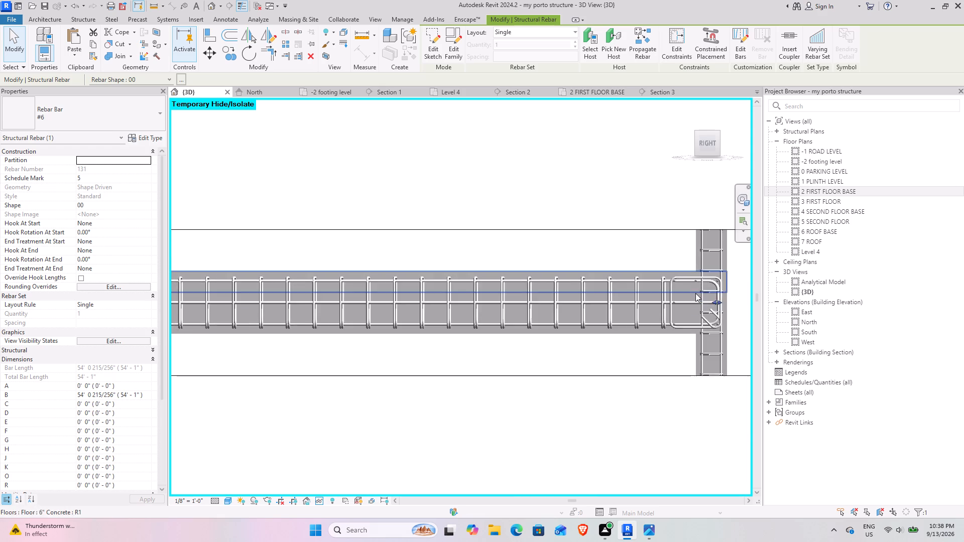
Copy the #5 T1 stirrup set with 8" maximum spacing from the adjacent span into the girder's end span without stirrups.
scroll(684, 298, up, 4)
scroll(673, 302, down, 4)
middle_drag(400, 334, 409, 335)
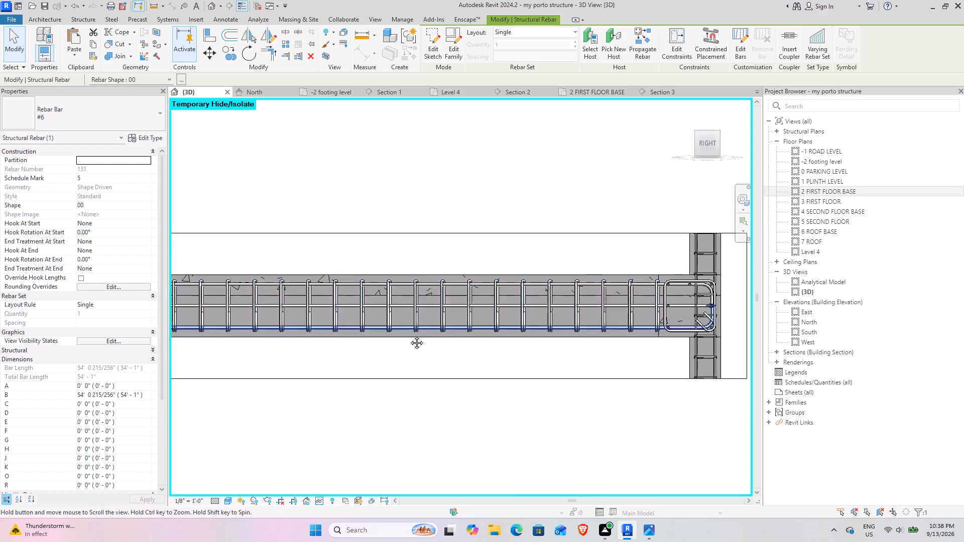
middle_drag(409, 335, 822, 337)
middle_drag(308, 335, 703, 315)
scroll(392, 321, down, 4)
middle_drag(324, 327, 446, 327)
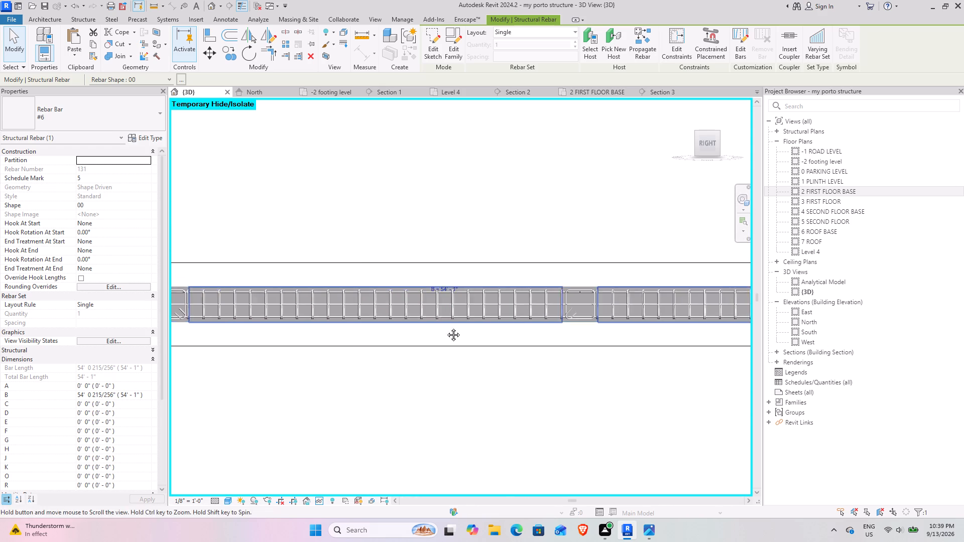
middle_drag(446, 327, 745, 324)
click(490, 373)
click(668, 307)
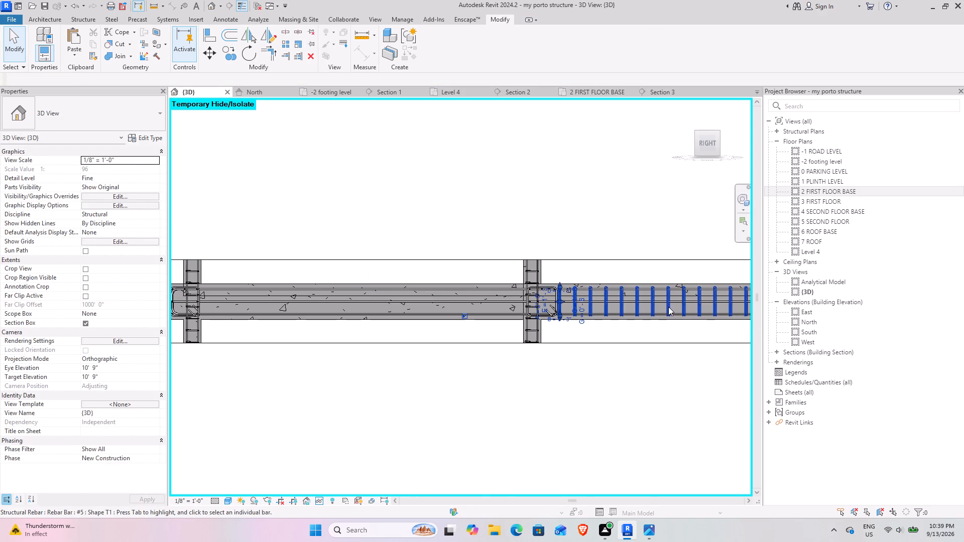
click(233, 47)
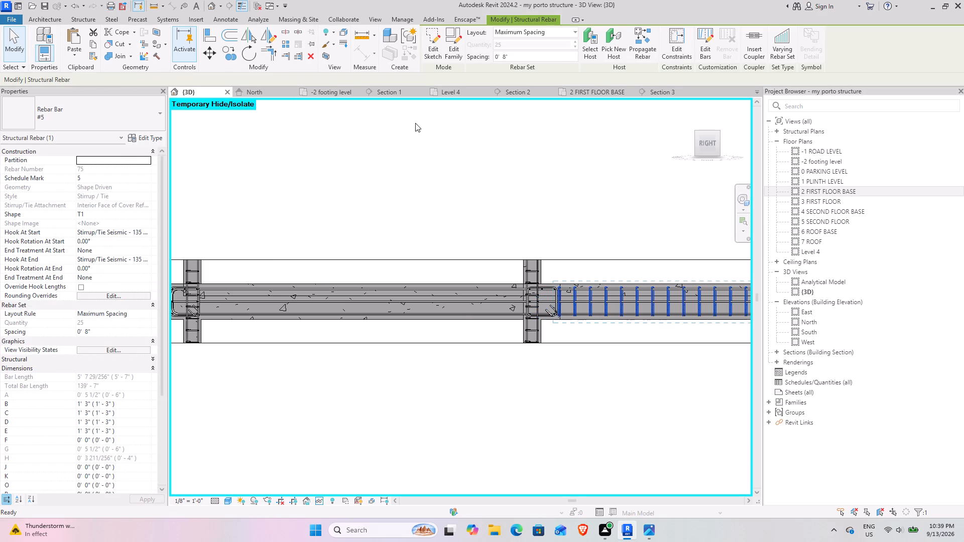
scroll(585, 238, up, 8)
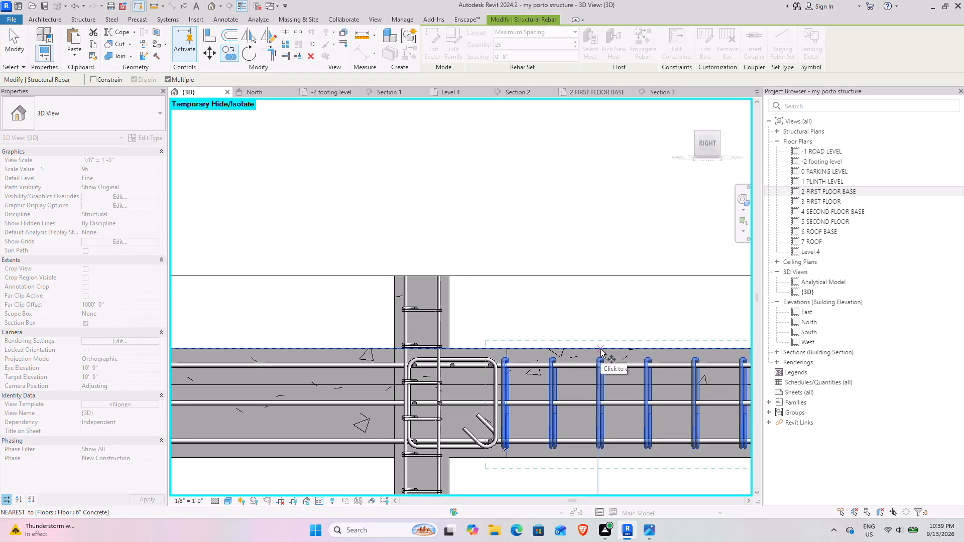
click(600, 349)
scroll(301, 346, down, 3)
middle_drag(307, 346, 333, 346)
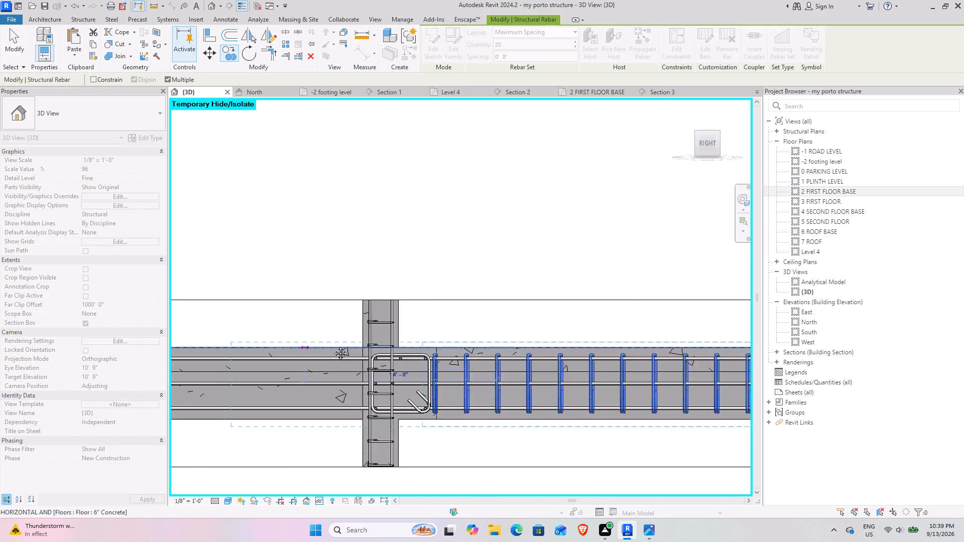
middle_drag(333, 346, 789, 346)
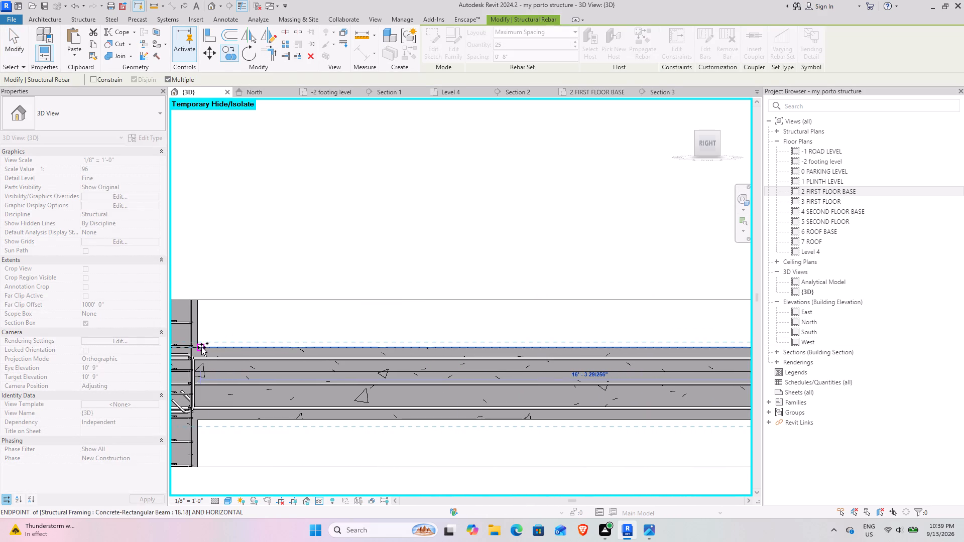
click(209, 345)
scroll(369, 343, down, 5)
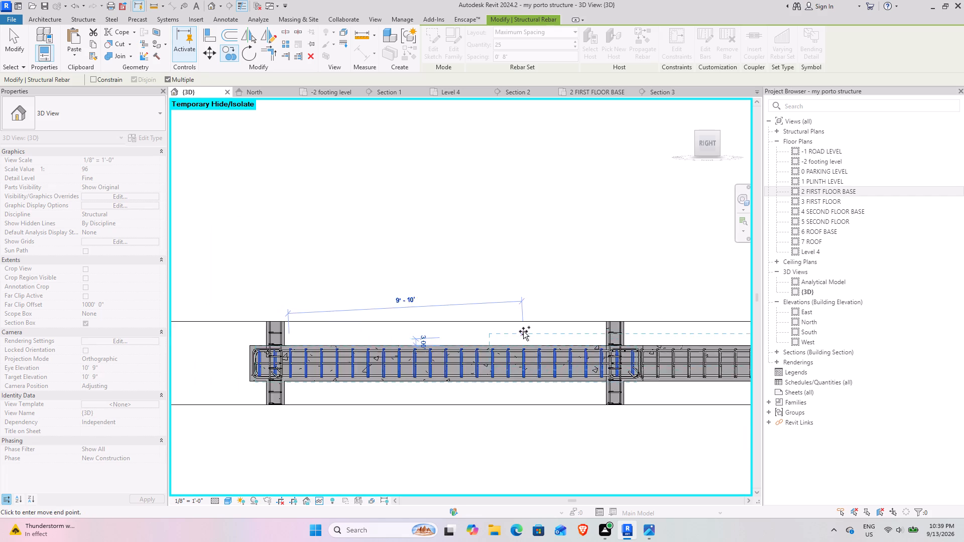
middle_drag(519, 330, 473, 321)
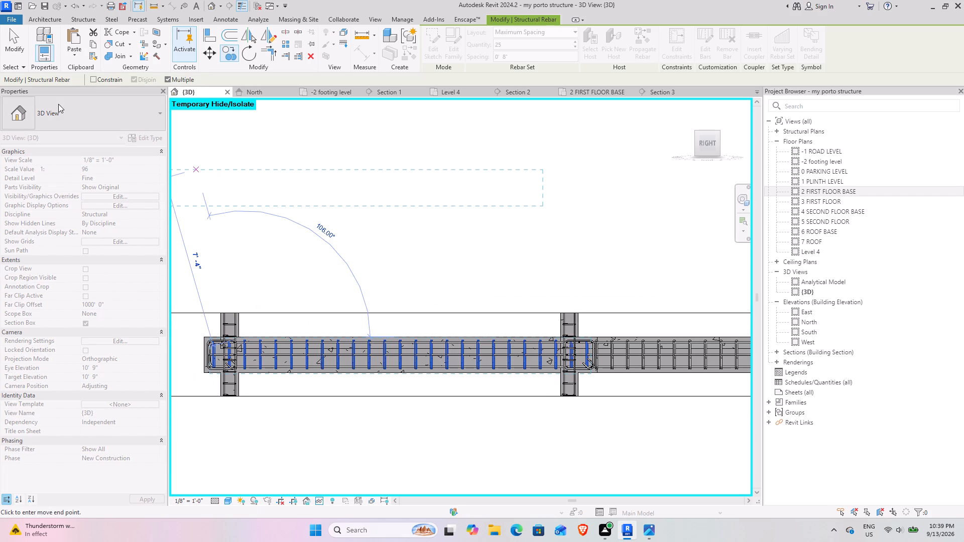
click(15, 47)
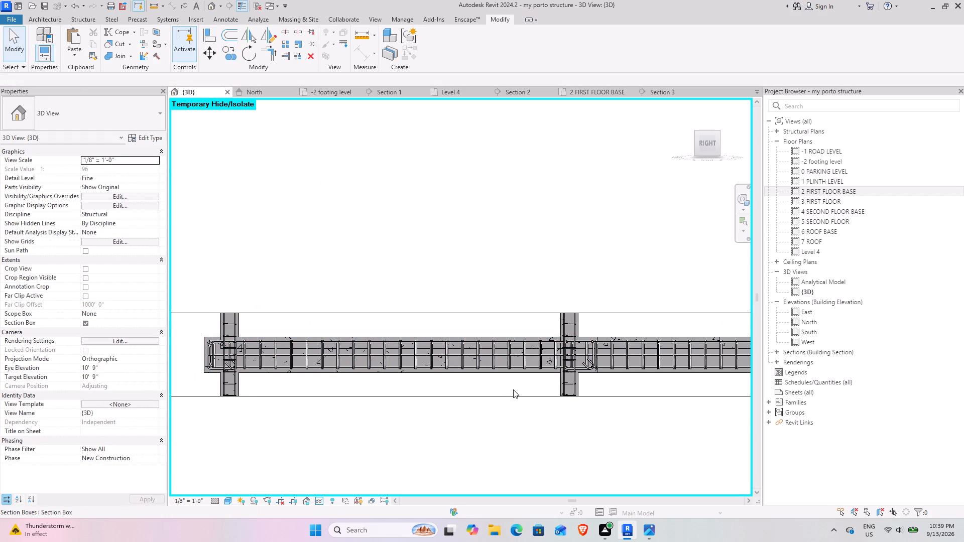
Shorten both ends of the copied #5 stirrup set so it runs only between the inner faces of the two columns.
click(478, 353)
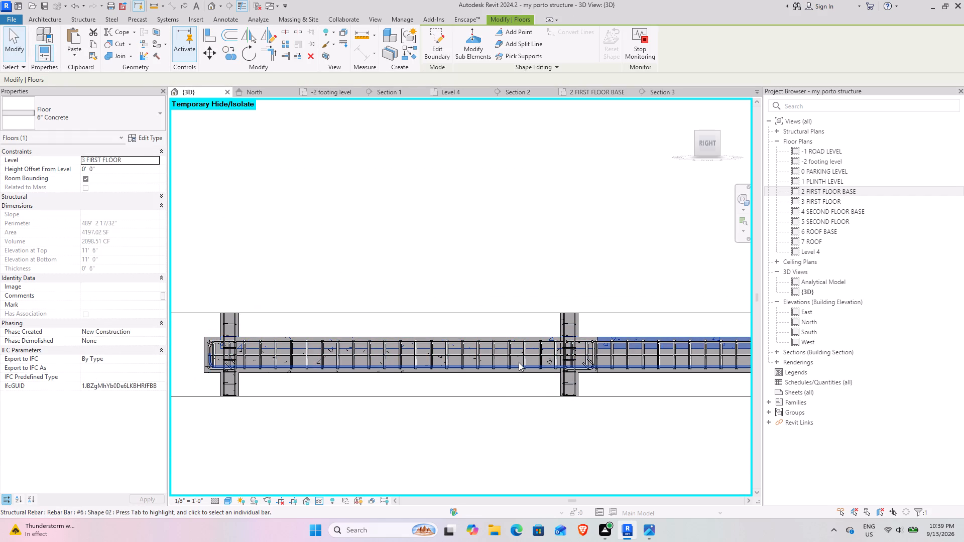
click(513, 360)
drag(586, 353, 561, 353)
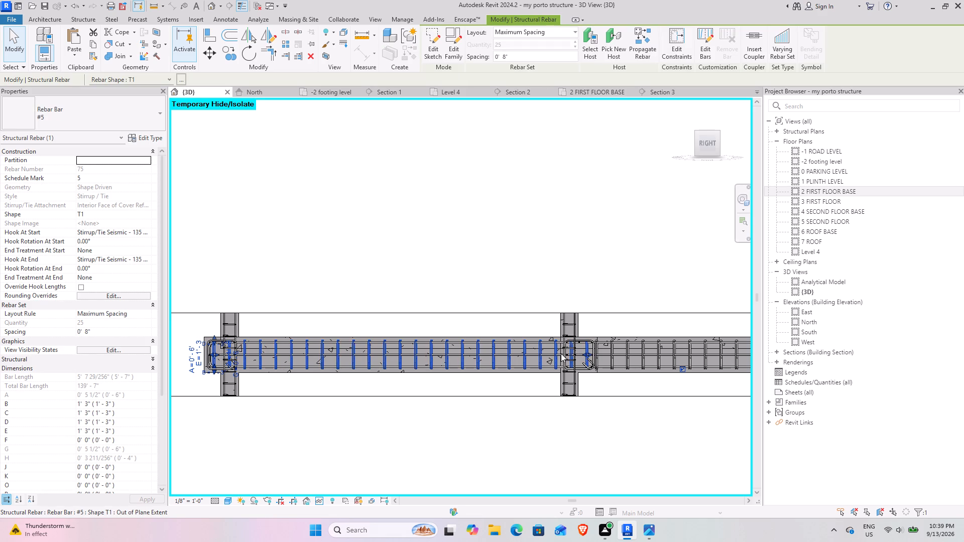
drag(561, 353, 559, 354)
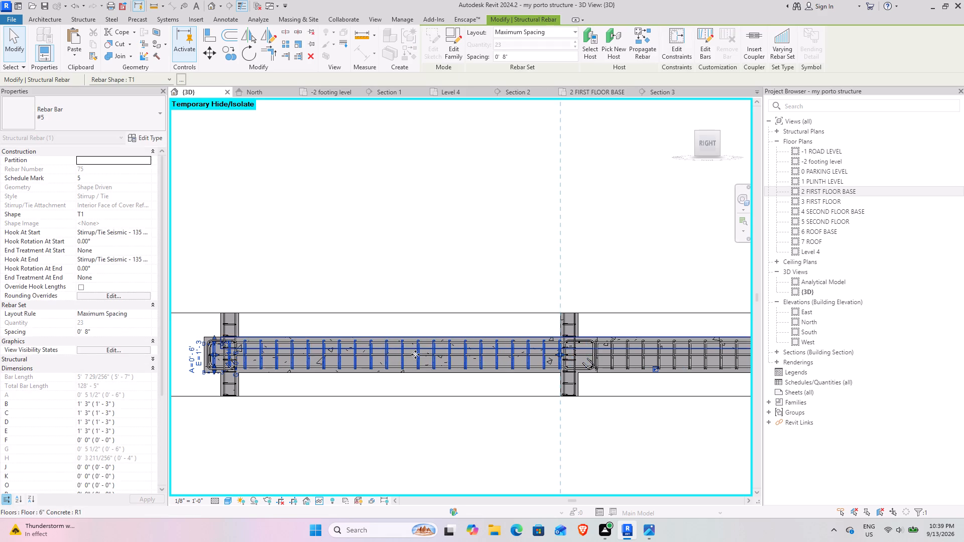
middle_drag(318, 374, 430, 375)
scroll(361, 350, up, 8)
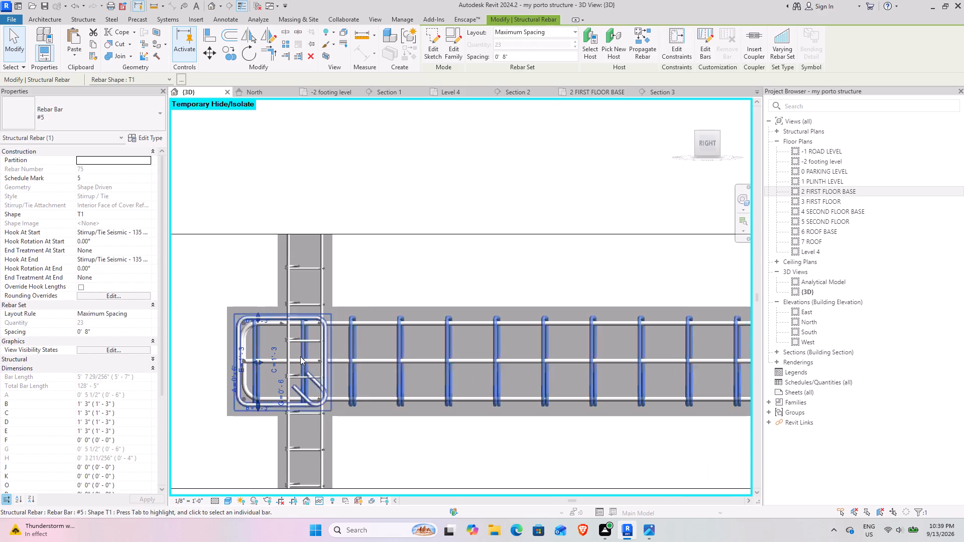
drag(259, 361, 347, 366)
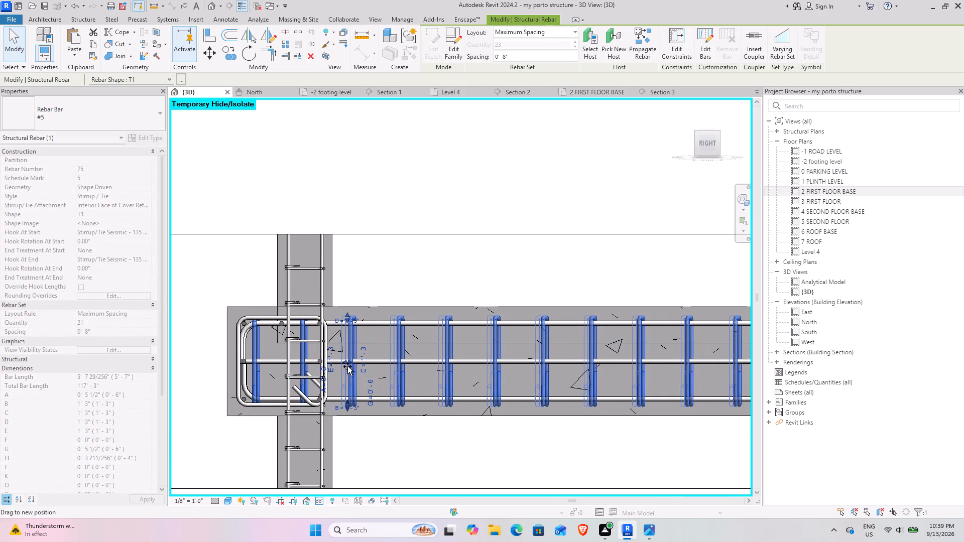
drag(347, 366, 342, 366)
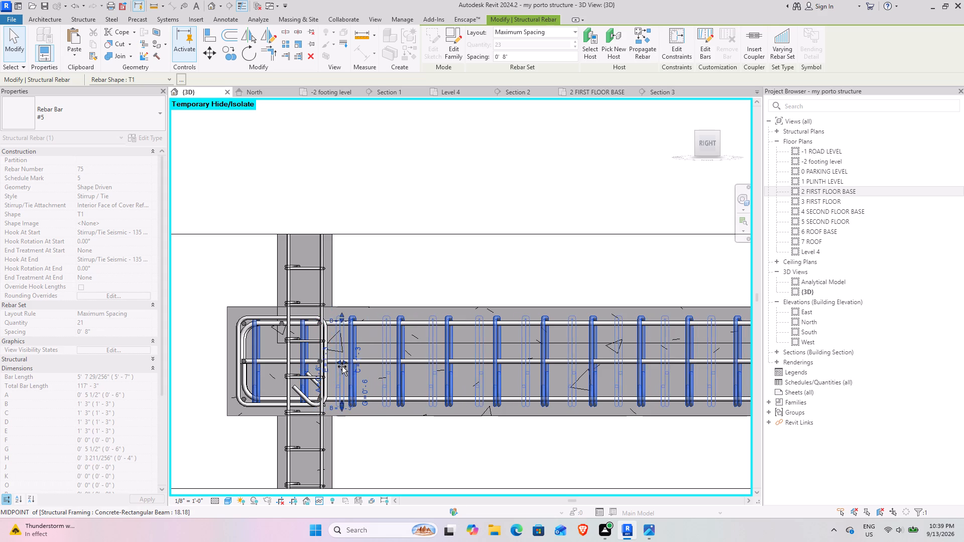
drag(342, 366, 337, 366)
click(450, 293)
Turn off the section box of the 3D view.
scroll(448, 297, down, 5)
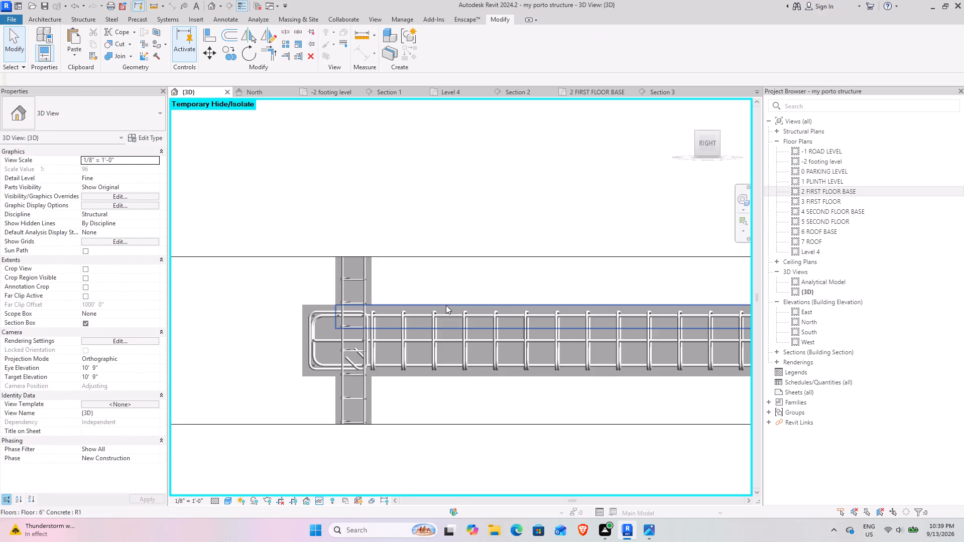
scroll(446, 305, down, 4)
middle_drag(597, 308, 470, 280)
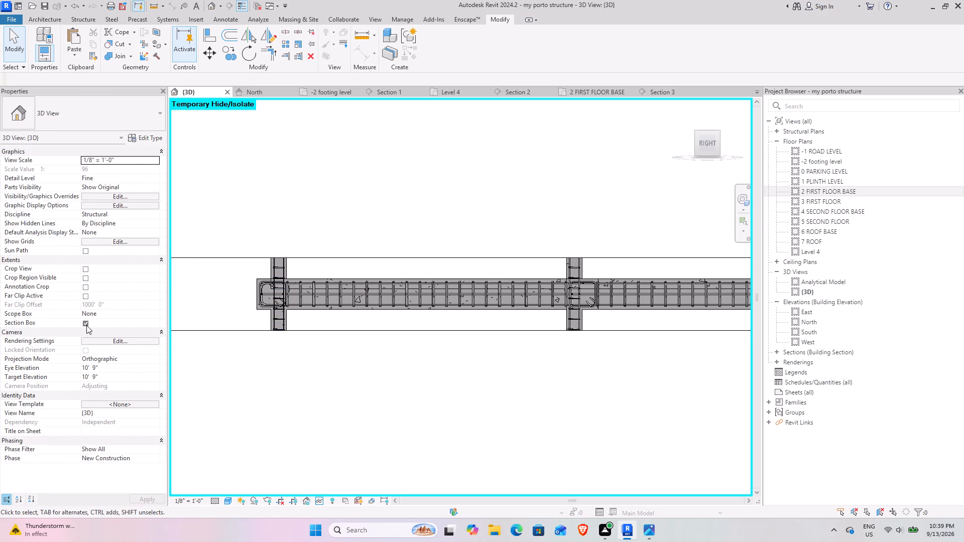
click(84, 323)
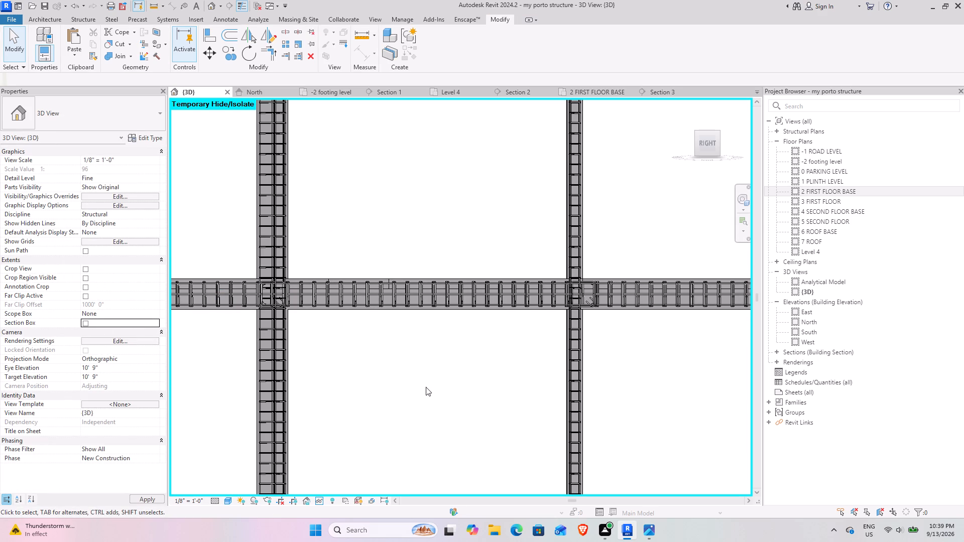
Propagate the rebar of the reinforced 18.18 first-floor girder to the parallel unreinforced 18.18 girder behind it, aligned by host.
middle_drag(425, 382, 425, 355)
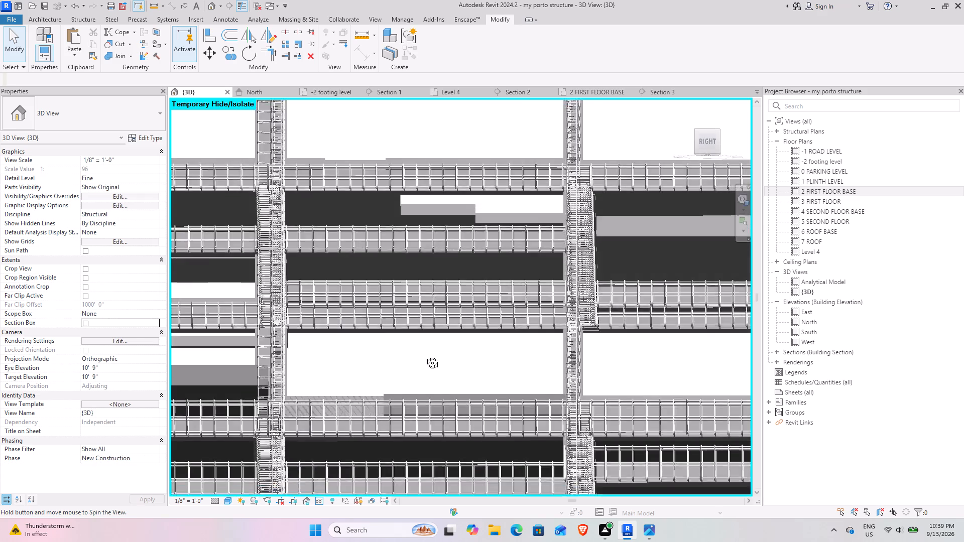
middle_drag(425, 355, 422, 357)
scroll(433, 355, down, 1)
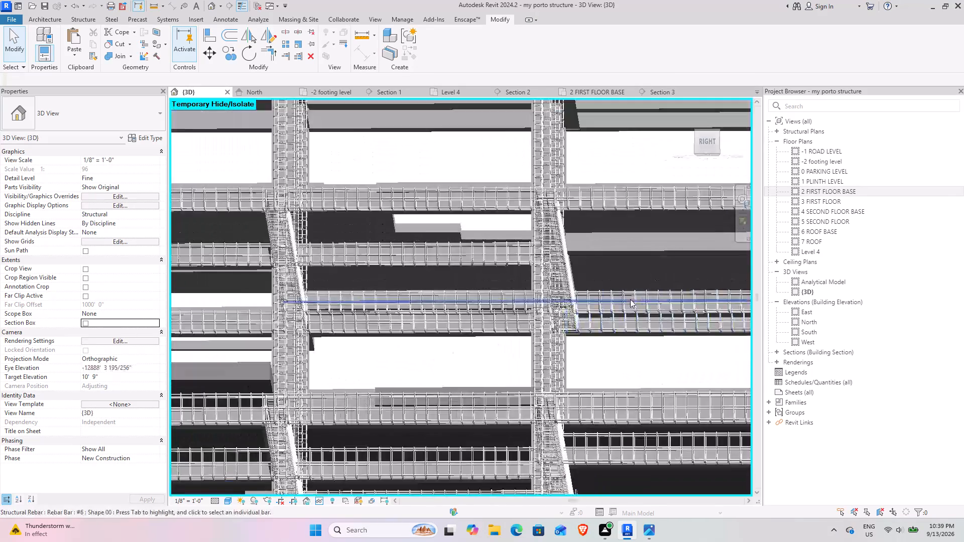
middle_drag(633, 291, 345, 335)
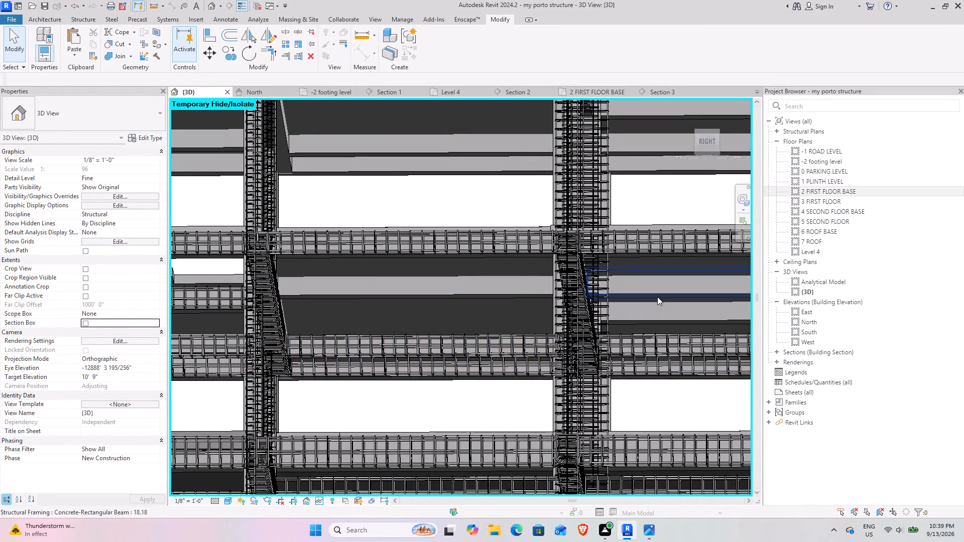
middle_drag(657, 297, 394, 318)
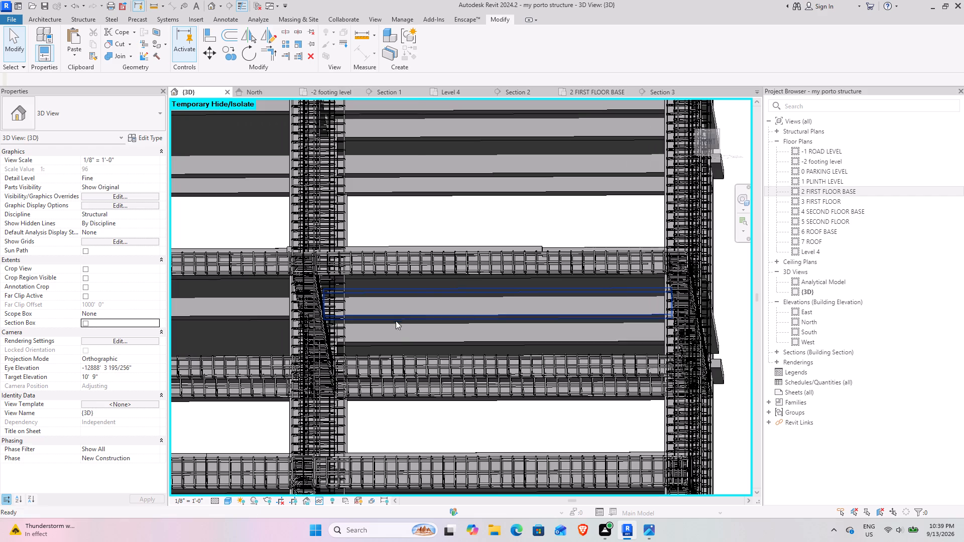
middle_drag(443, 357, 516, 349)
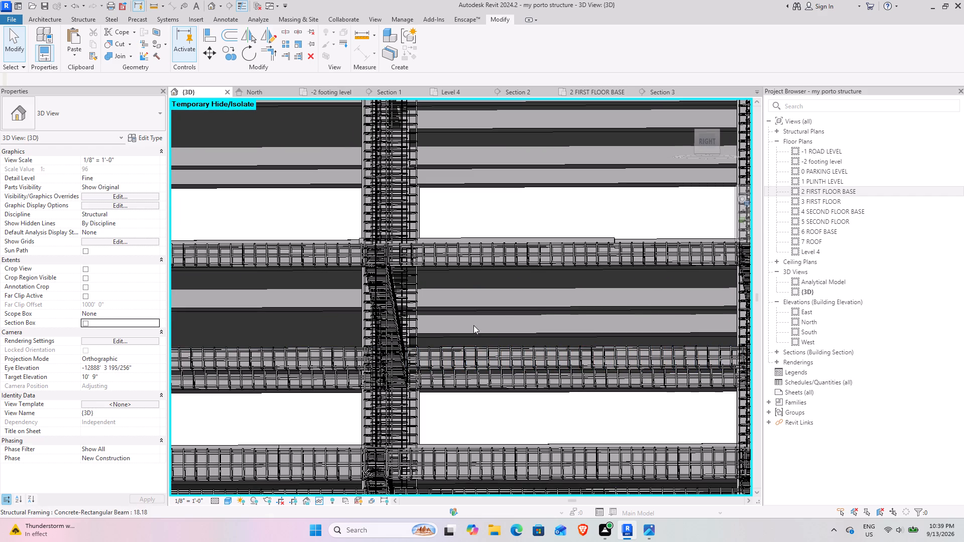
scroll(500, 380, up, 8)
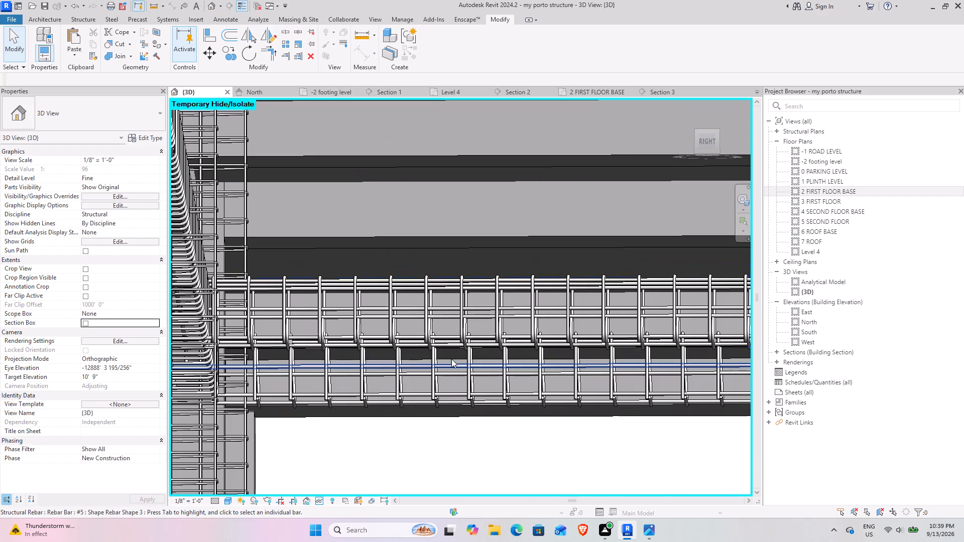
click(448, 353)
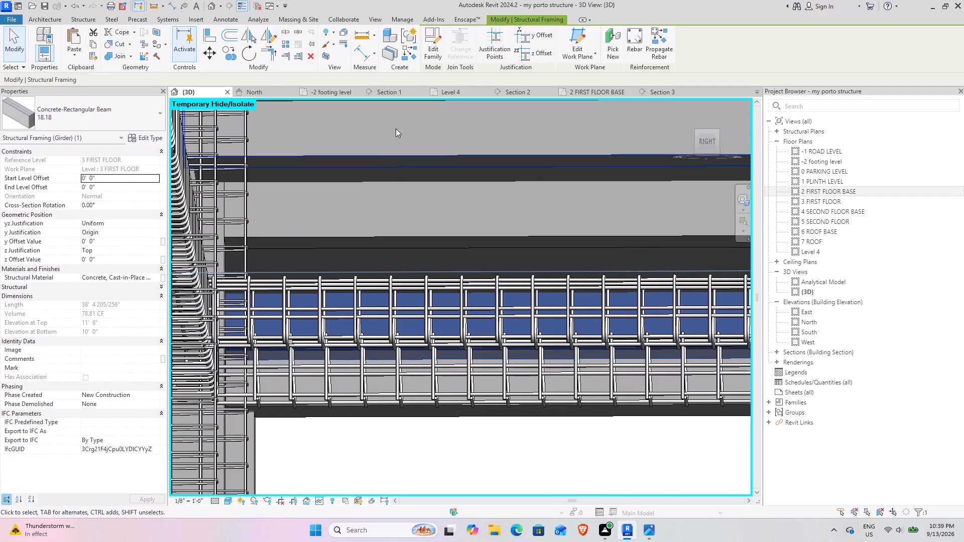
click(661, 42)
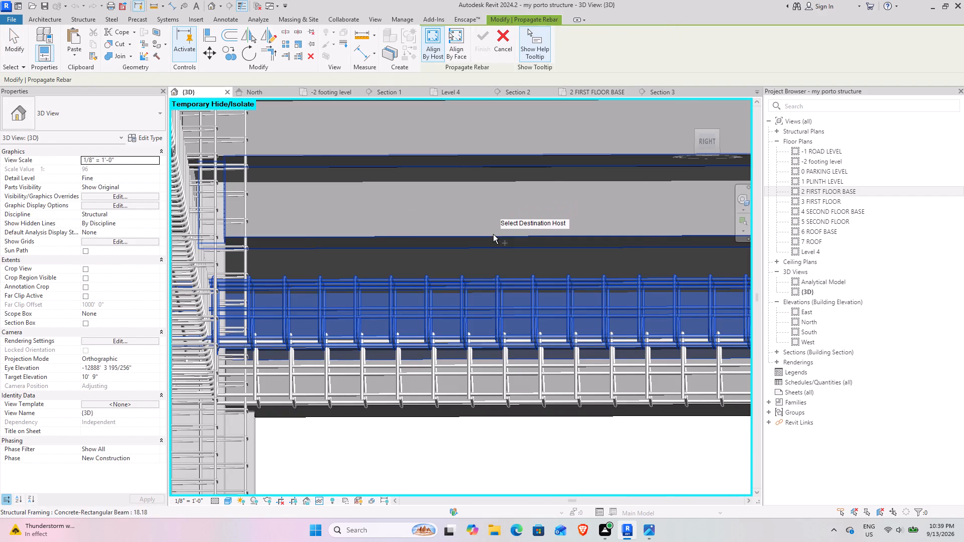
click(493, 238)
middle_drag(562, 249, 600, 358)
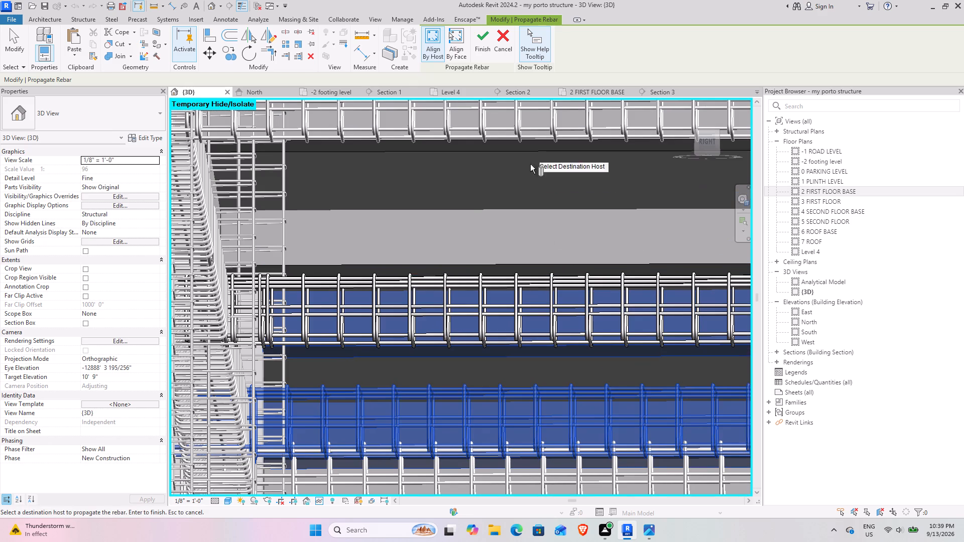
click(484, 43)
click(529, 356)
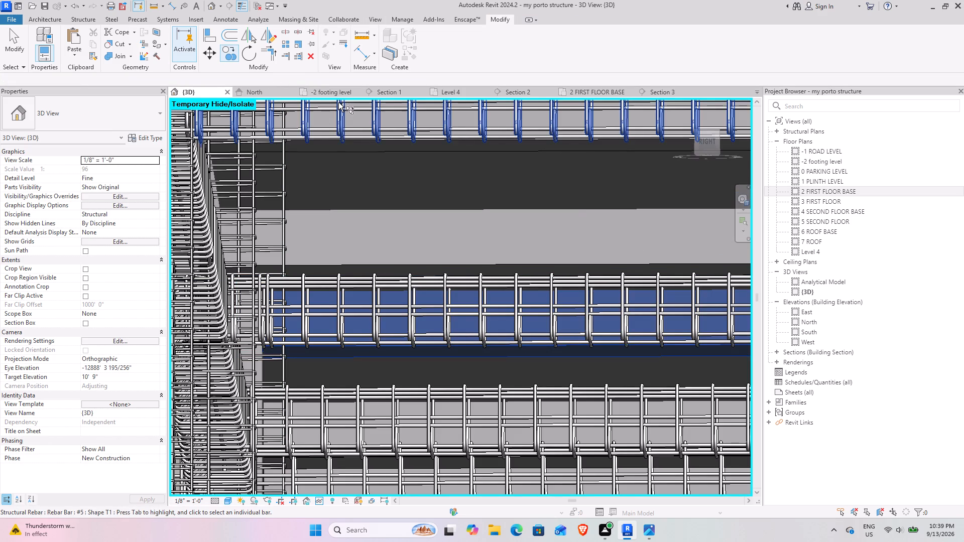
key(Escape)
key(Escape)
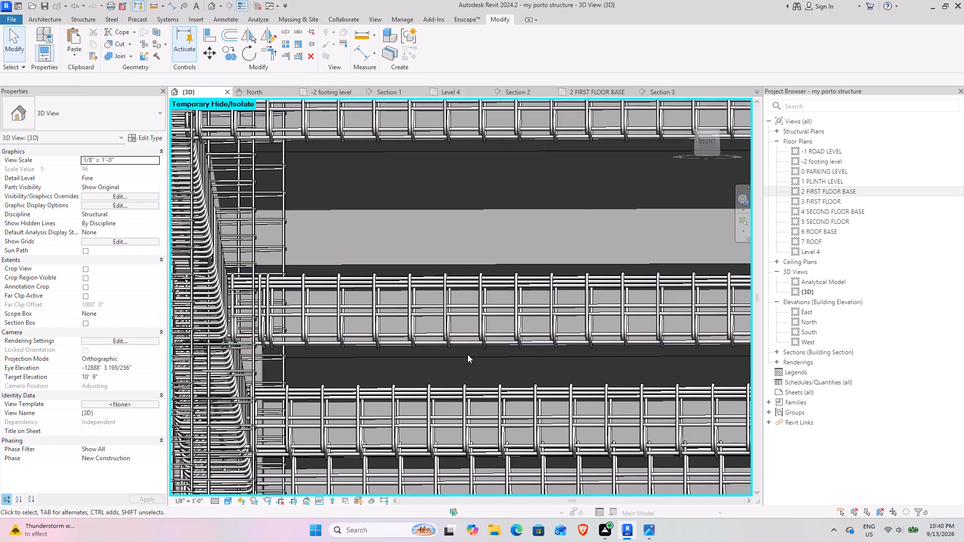
Isolate the newly reinforced 18.18 first-floor girder in a selection box and orbit to an angled view from above.
click(467, 354)
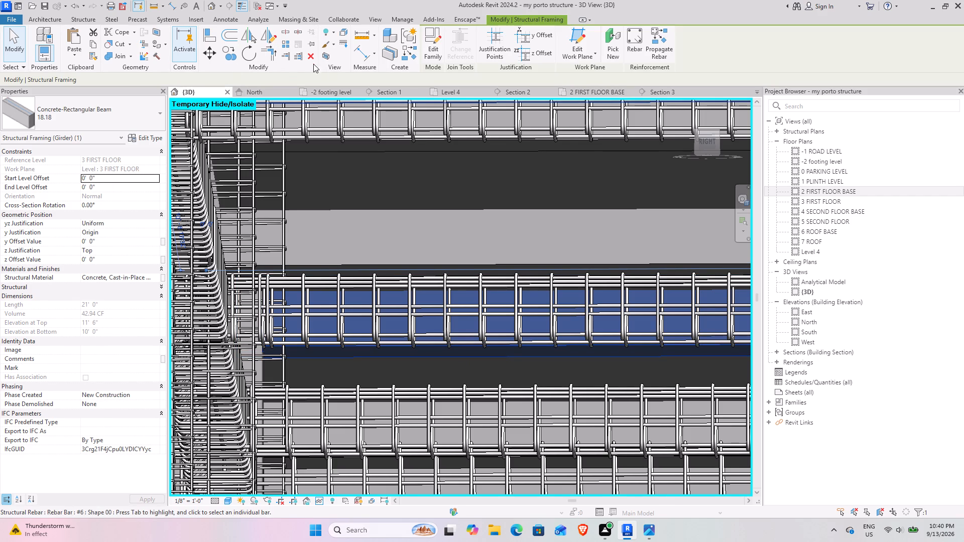
click(326, 56)
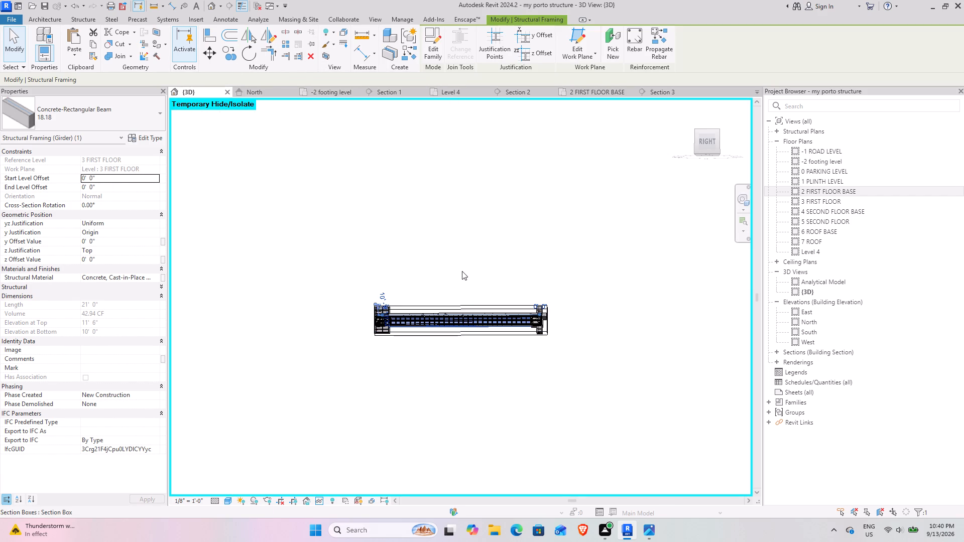
shift+middle_drag(467, 280, 429, 390)
Select the section box around the girder and rotate it slightly about its vertical axis.
click(458, 330)
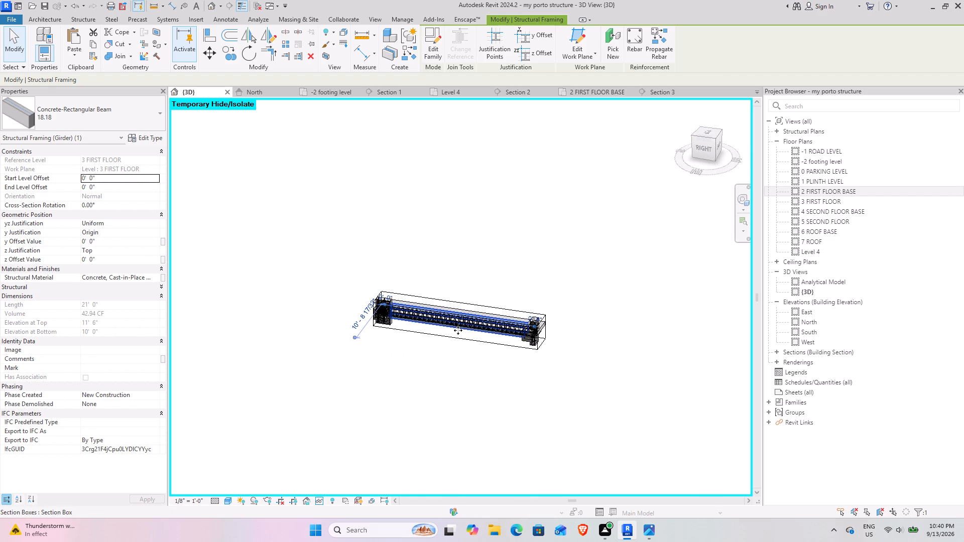
click(453, 342)
drag(543, 331, 696, 361)
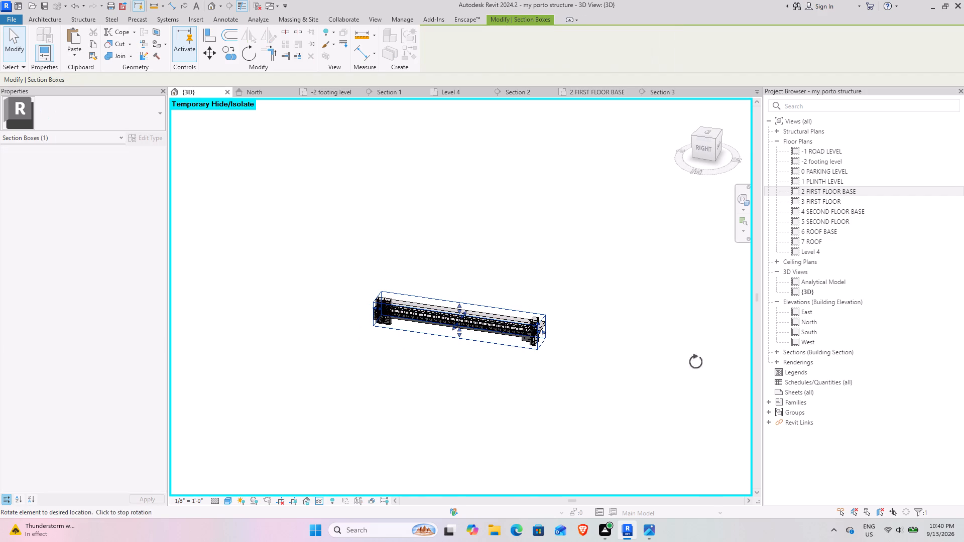
drag(696, 361, 713, 362)
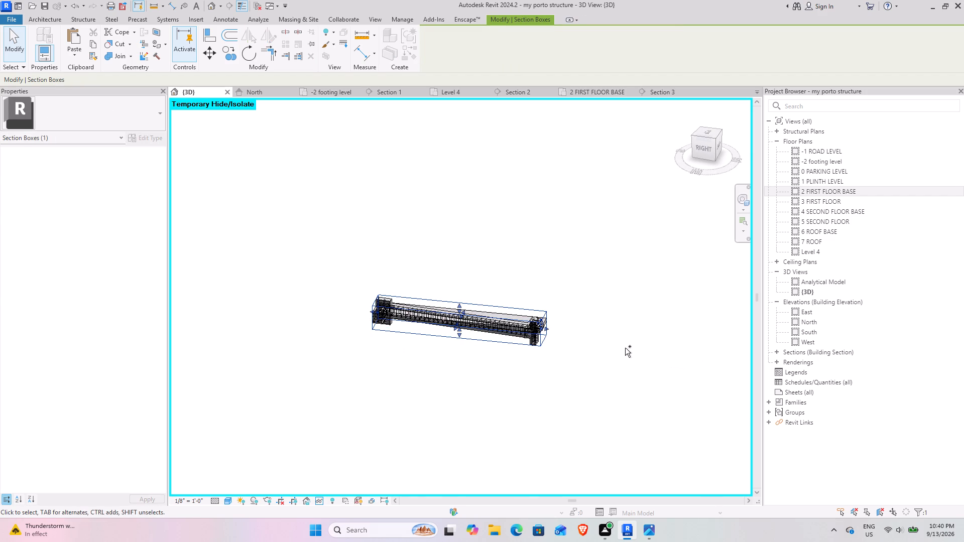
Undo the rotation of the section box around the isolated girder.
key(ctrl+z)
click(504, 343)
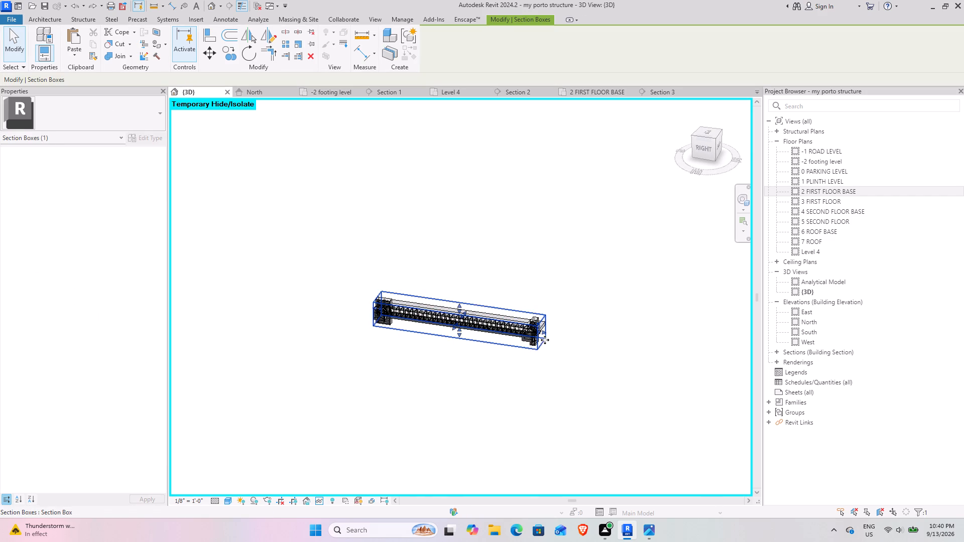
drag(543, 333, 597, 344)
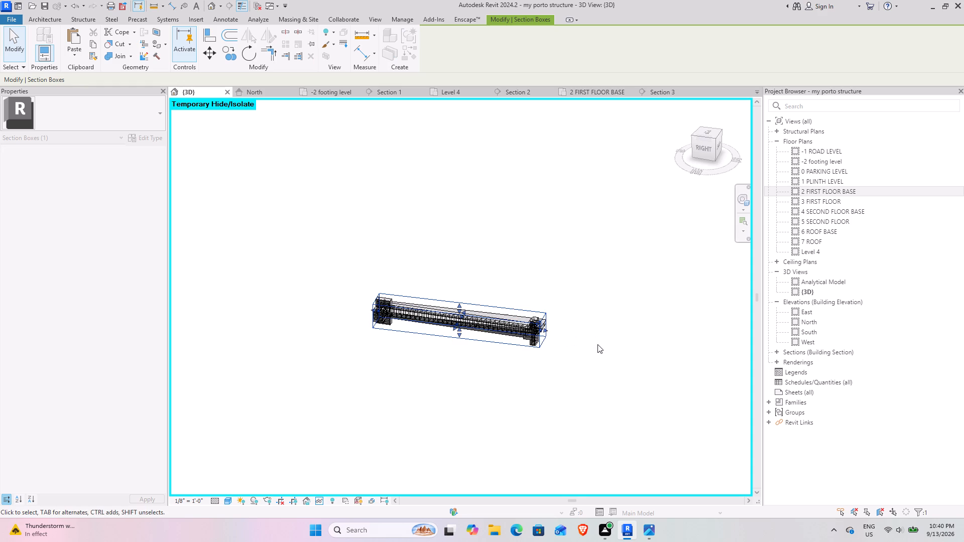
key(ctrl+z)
Stretch the section box along the girder line in both directions to take in the neighbouring spans and their cross beams.
scroll(539, 330, up, 4)
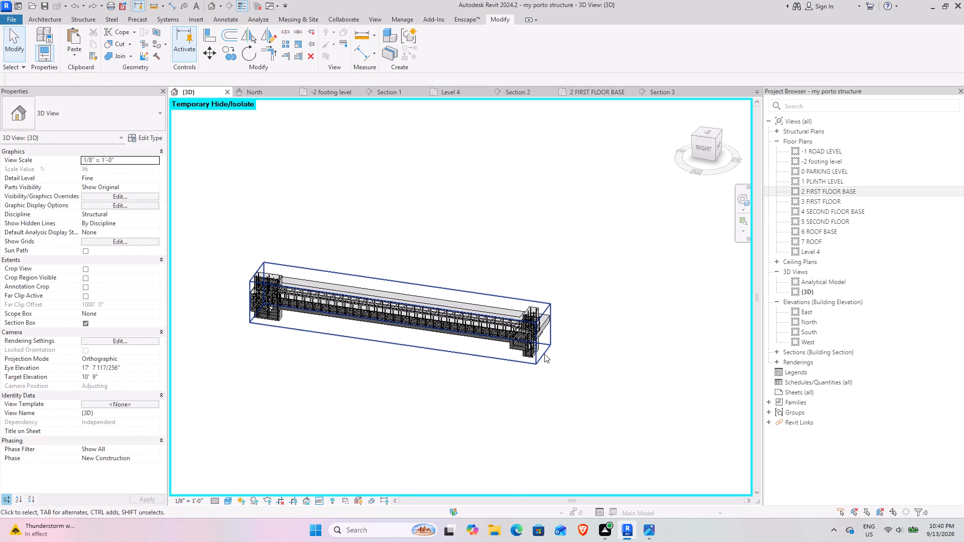
click(544, 354)
drag(546, 333, 712, 384)
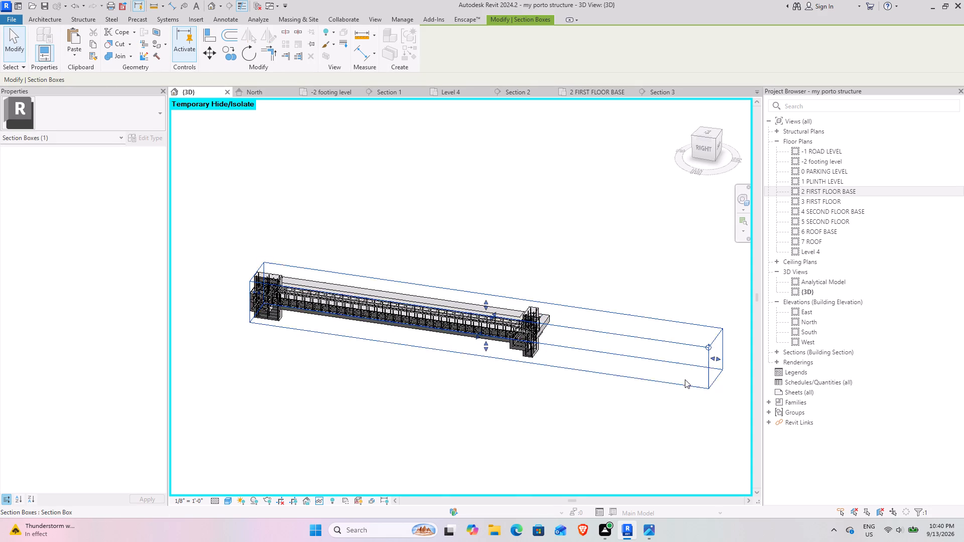
middle_drag(270, 357, 439, 394)
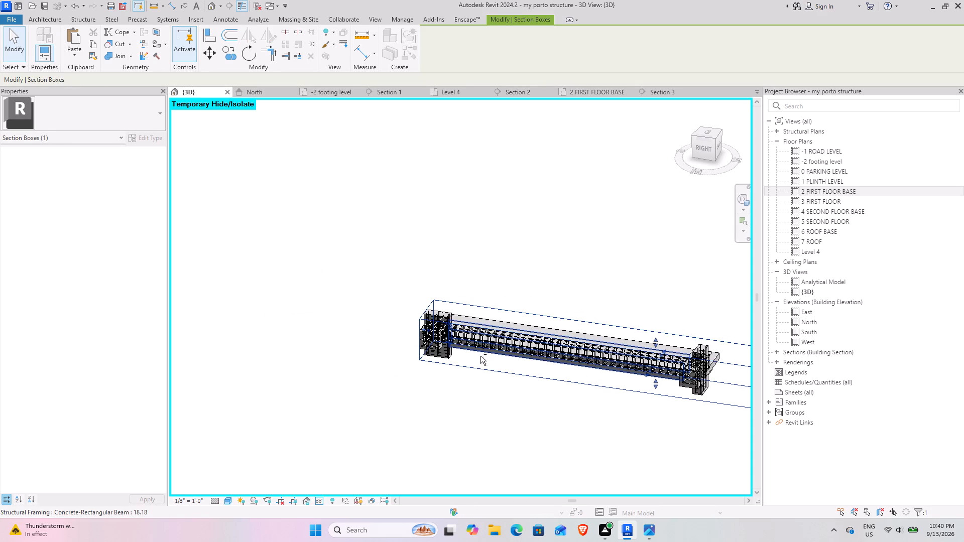
shift+middle_drag(480, 356, 568, 342)
drag(430, 397, 221, 401)
middle_drag(320, 404, 544, 298)
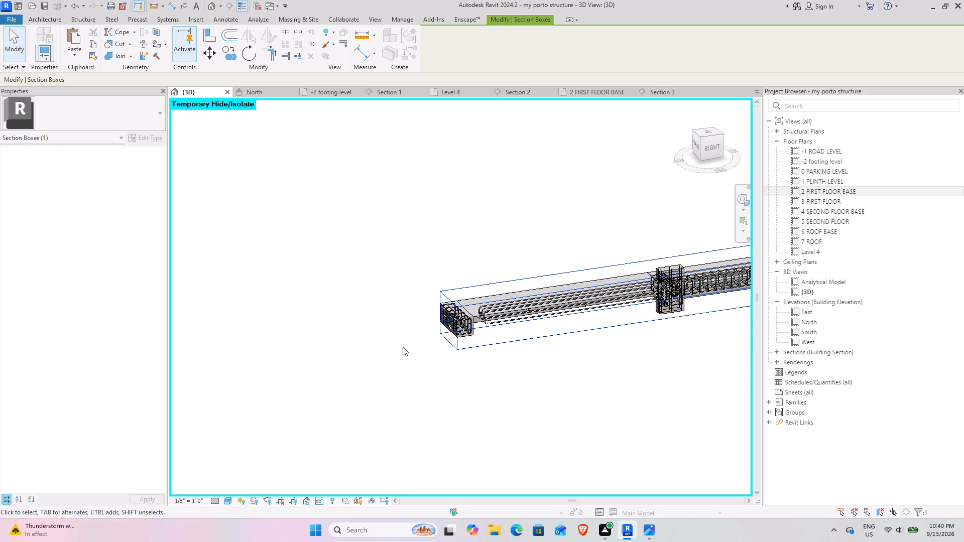
drag(445, 319, 225, 349)
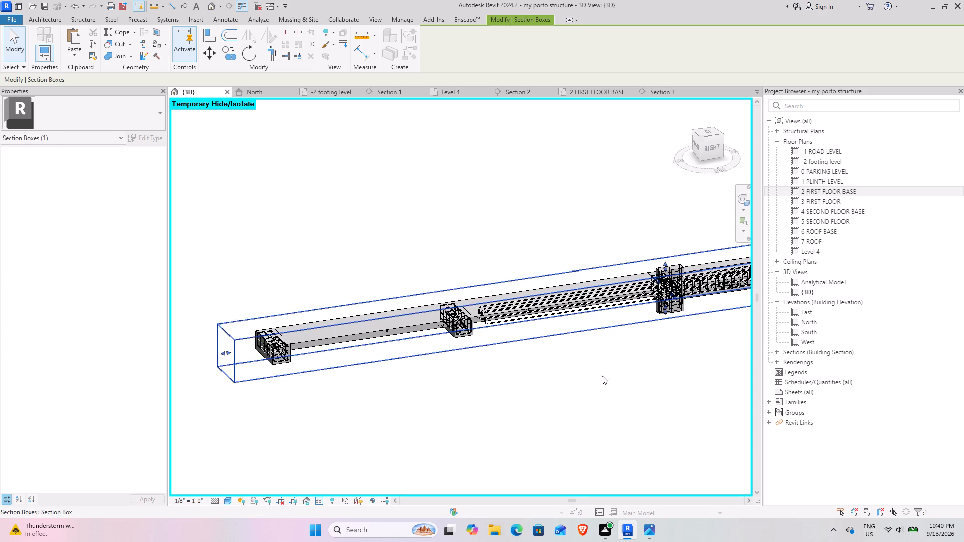
Examine the longitudinal bars and the #5 stirrup set around the column joints, obliquely and in the straight right-side view.
middle_drag(600, 375, 532, 337)
middle_drag(560, 345, 155, 405)
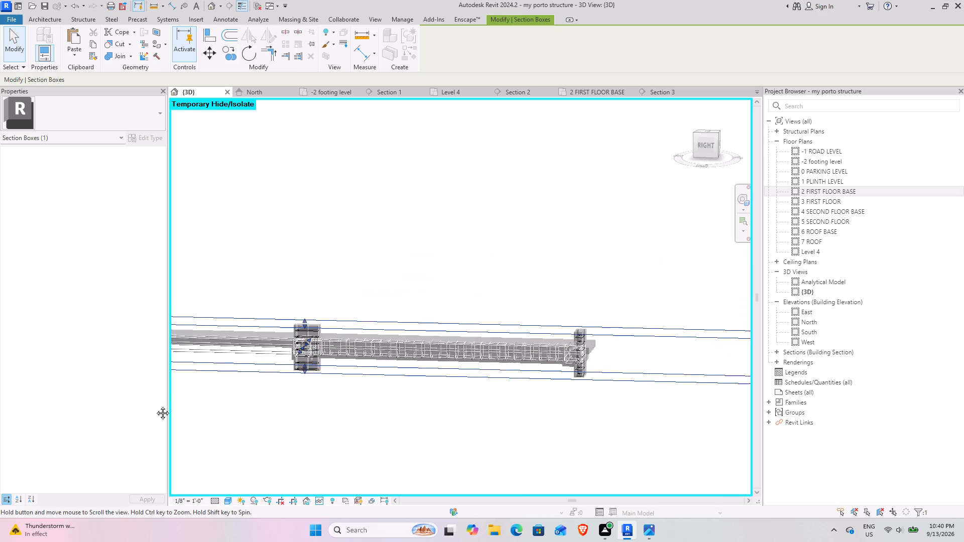
middle_drag(155, 405, 153, 405)
middle_drag(306, 393, 497, 391)
middle_click(443, 393)
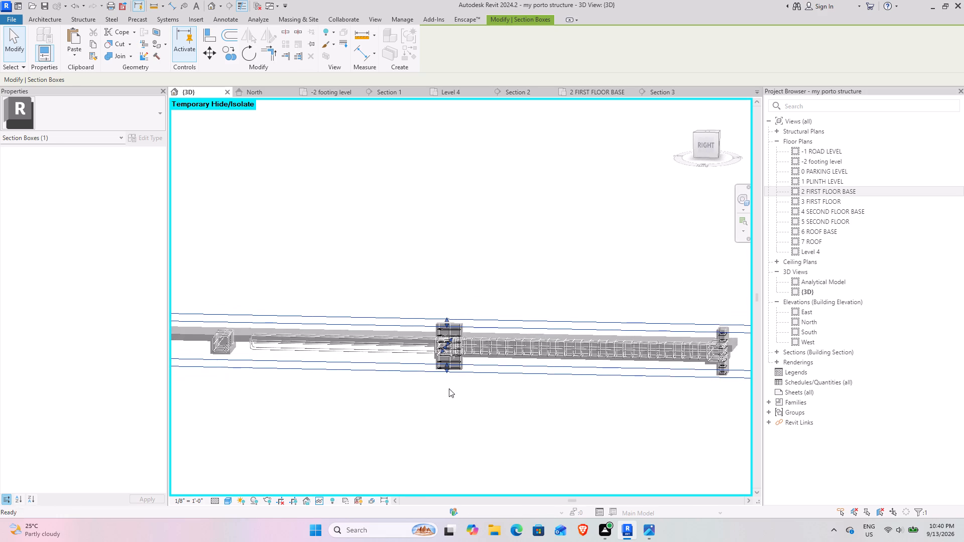
scroll(403, 360, up, 8)
middle_drag(353, 386, 472, 386)
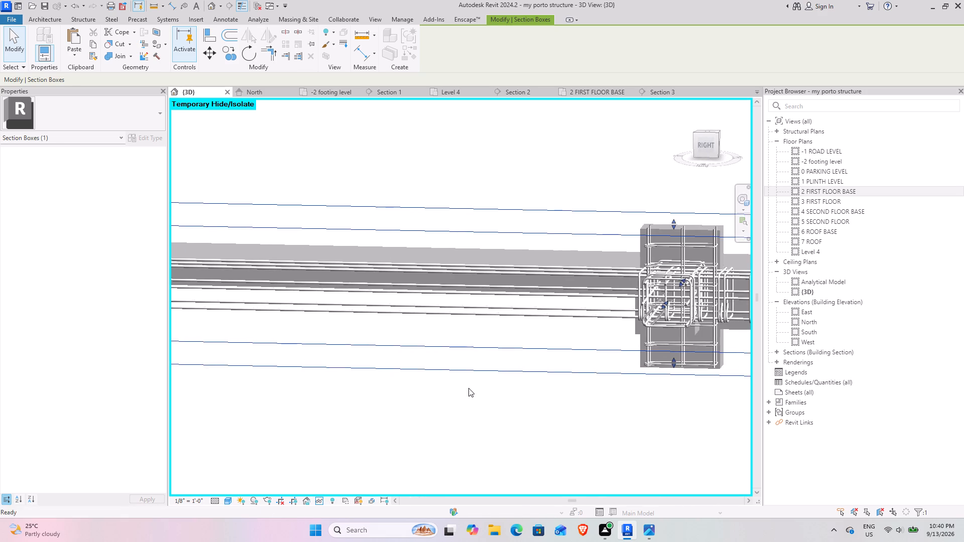
scroll(467, 389, down, 5)
click(706, 149)
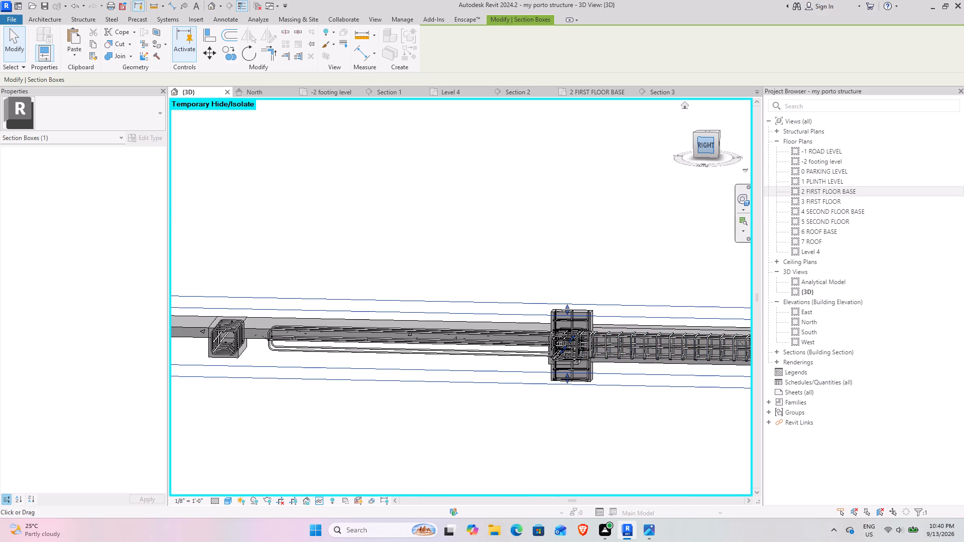
scroll(577, 284, up, 10)
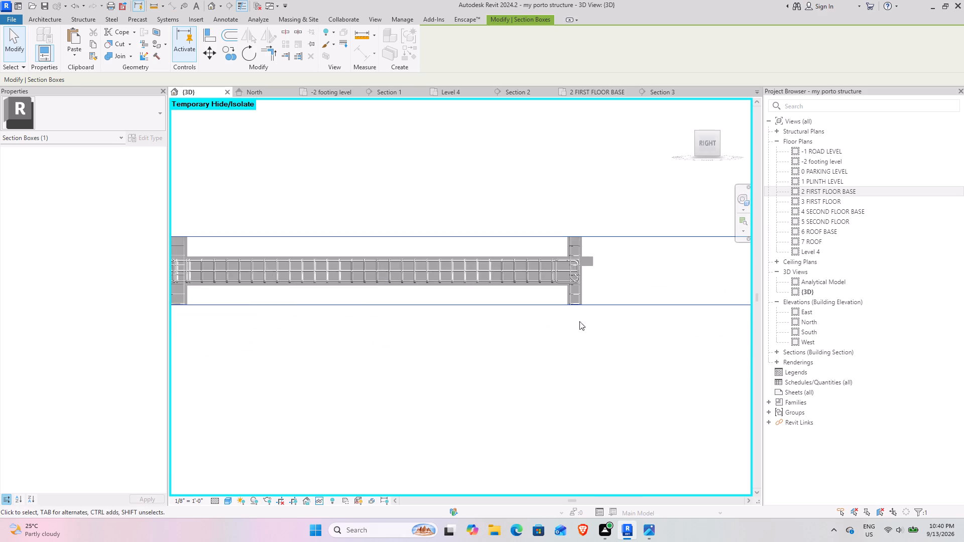
scroll(579, 321, up, 3)
middle_drag(333, 335, 564, 335)
scroll(484, 361, down, 4)
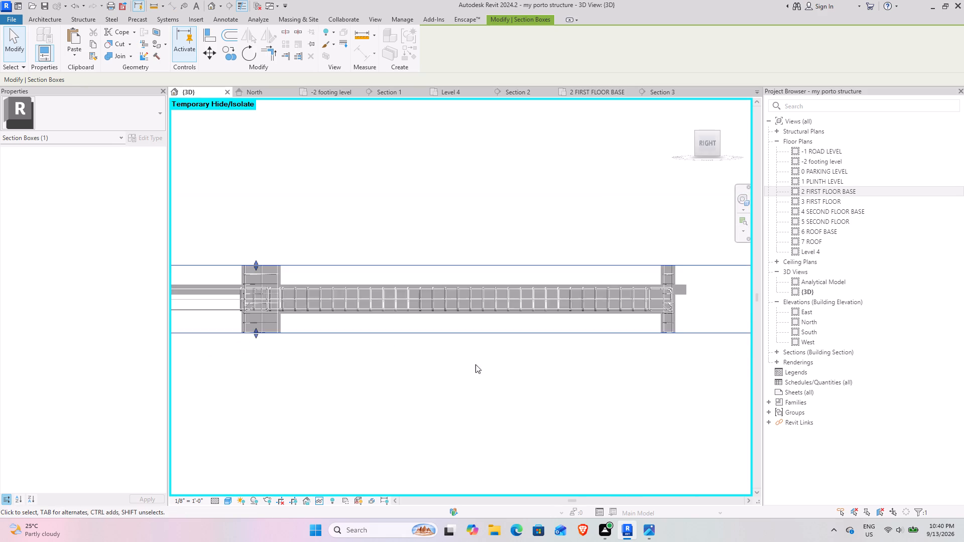
middle_drag(375, 365, 485, 344)
scroll(517, 253, up, 4)
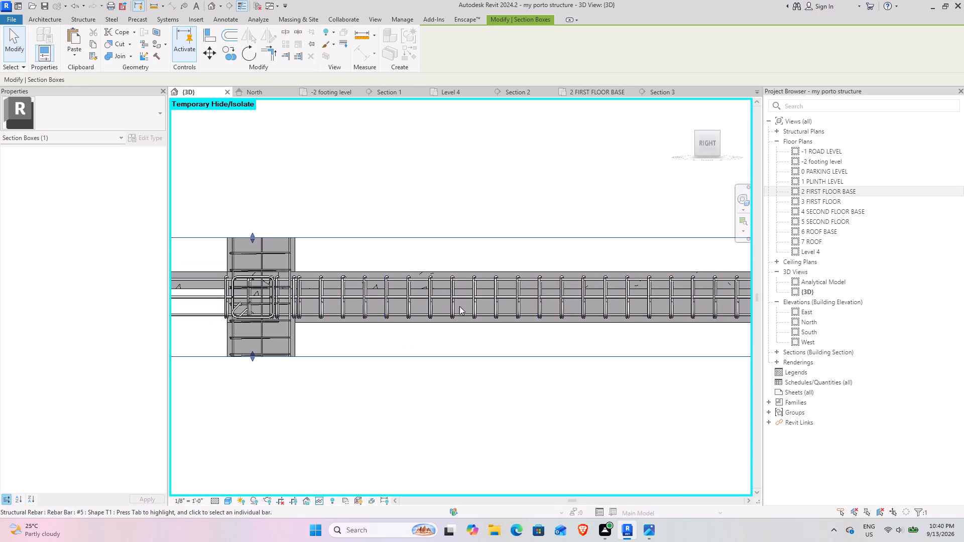
click(470, 302)
scroll(470, 302, down, 4)
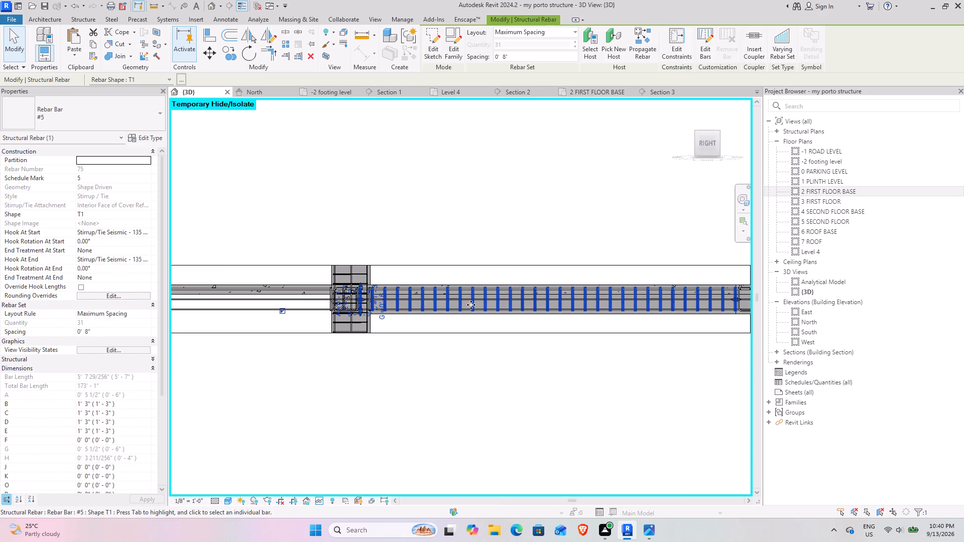
middle_drag(464, 305, 504, 311)
click(374, 364)
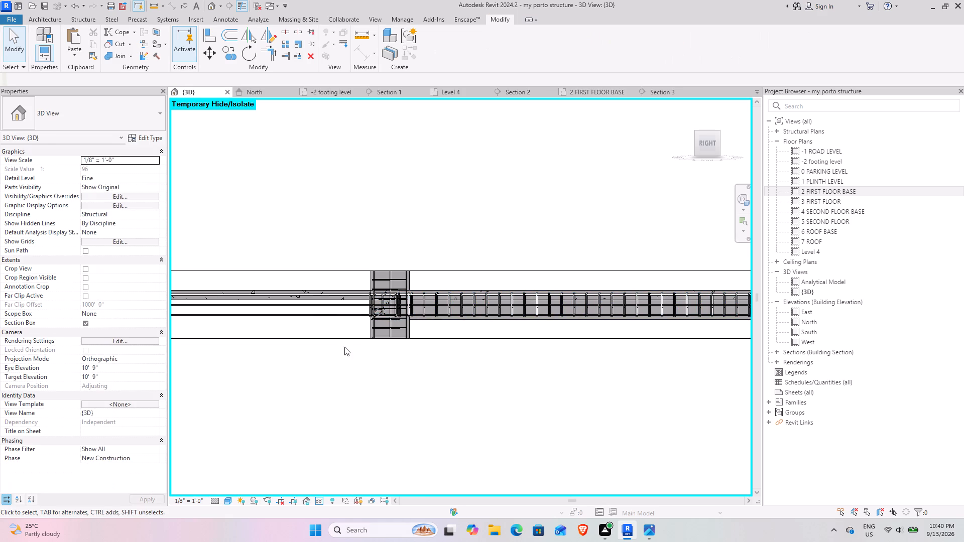
Shorten the two hooked #6 bottom bars running into the stirrup-free span back to the column, the first to about 22'-8" in segment B.
middle_drag(349, 346, 542, 332)
click(312, 302)
drag(283, 293, 554, 298)
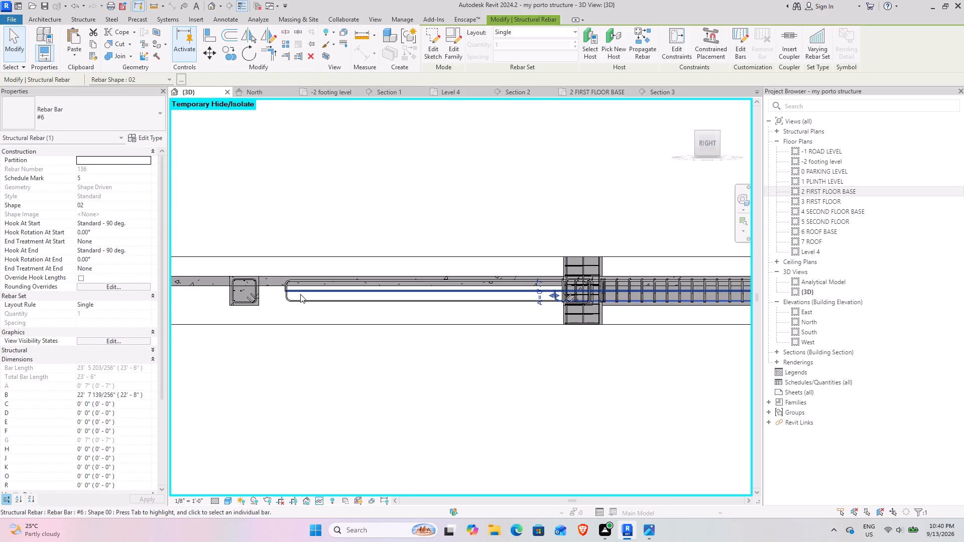
click(292, 302)
drag(286, 297, 562, 296)
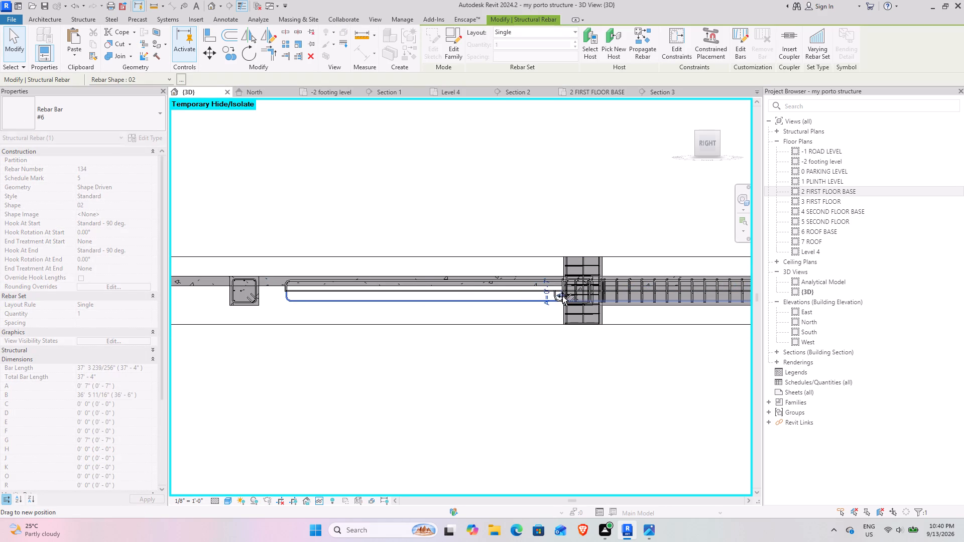
drag(562, 296, 564, 296)
Shorten the two straight #6 mid-height bars so they end inside the same column, the second at about 21'-2" long.
click(303, 289)
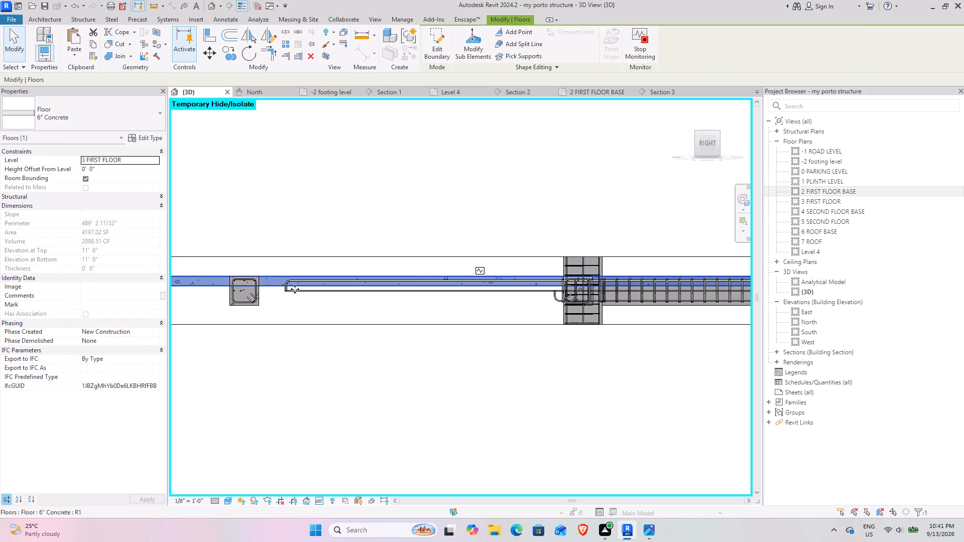
click(298, 293)
drag(286, 288, 484, 292)
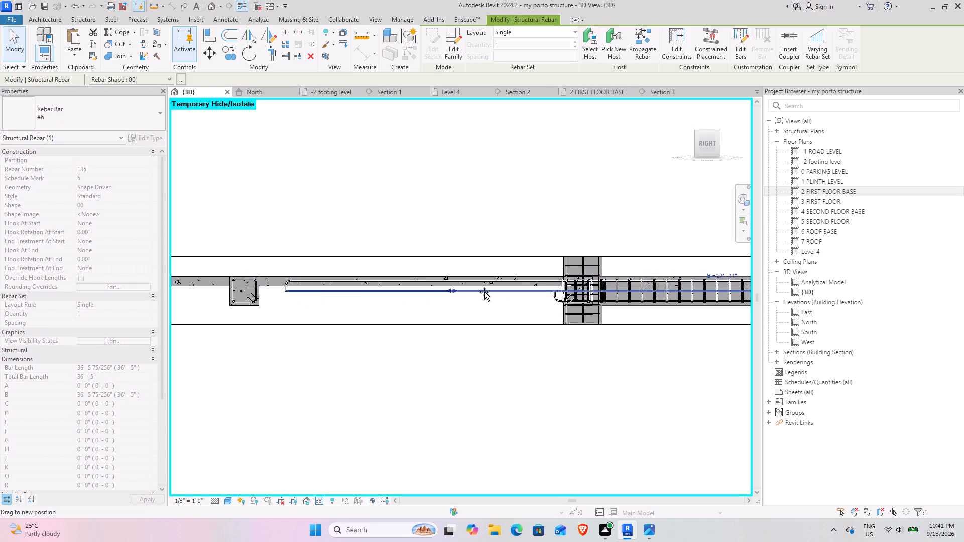
drag(484, 292, 584, 292)
click(327, 294)
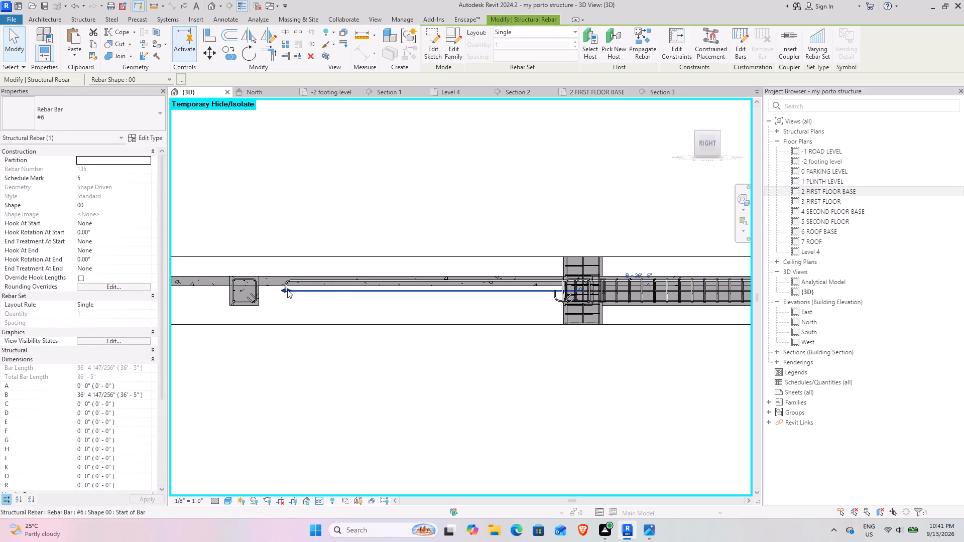
drag(287, 290, 582, 292)
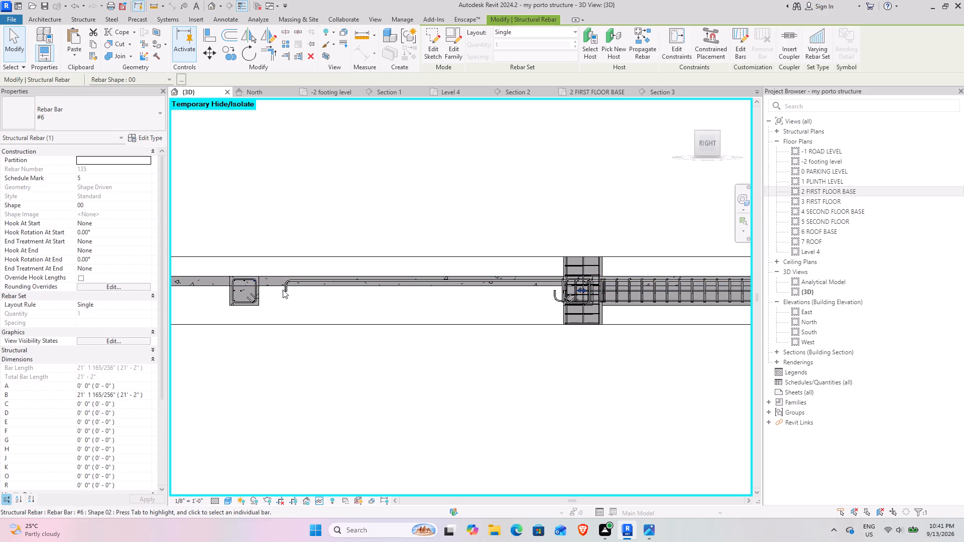
Shorten a hooked #6 top bar from the stirrup-free span back into the column, to about 21'-0" in segment B.
click(291, 293)
drag(288, 283, 569, 288)
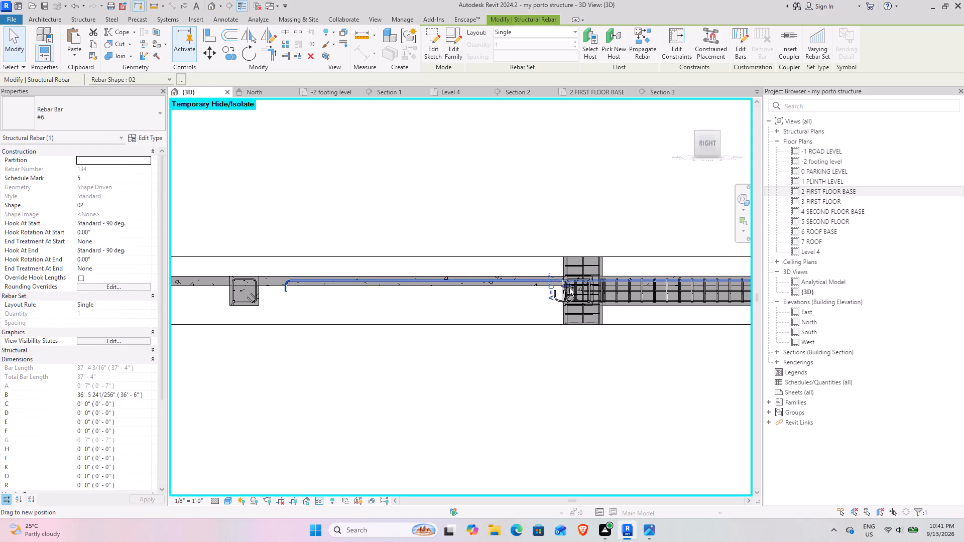
drag(569, 288, 586, 288)
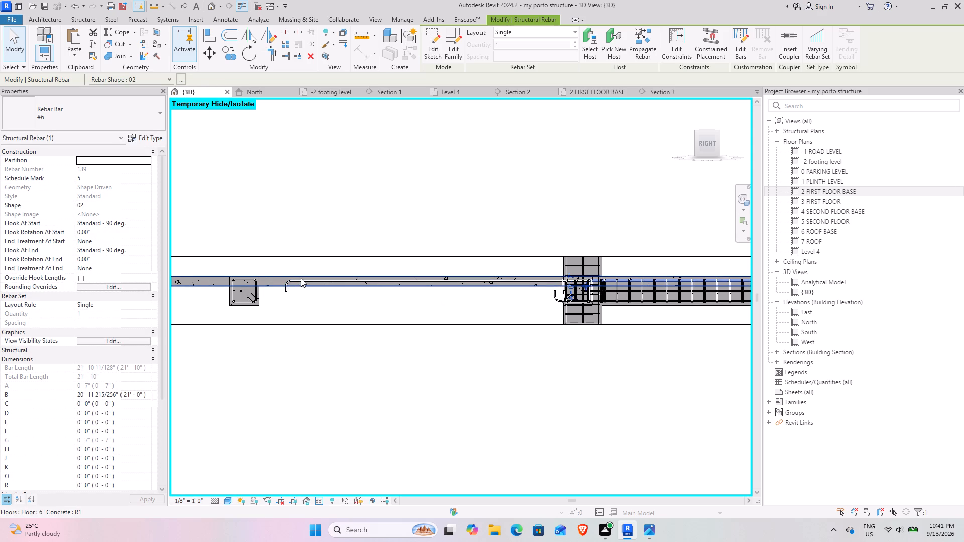
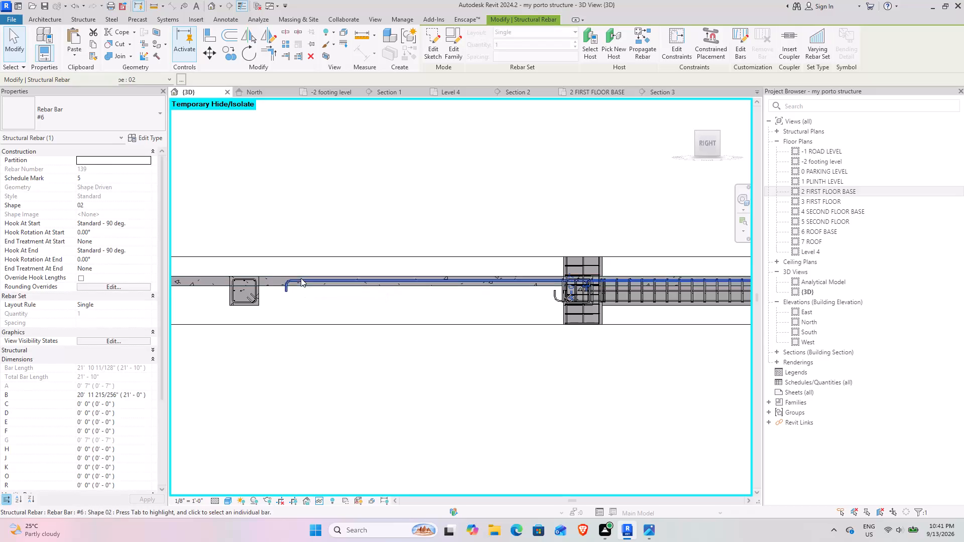
Shorten the two remaining hooked #6 top bars back into the column, to about 20'-10" and 20'-8" in segment B.
drag(284, 285, 372, 285)
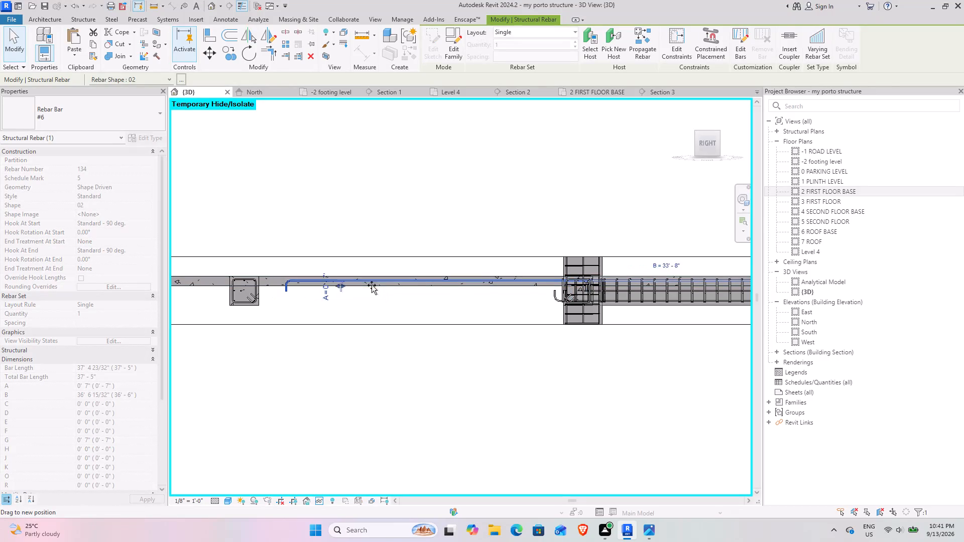
drag(372, 285, 588, 285)
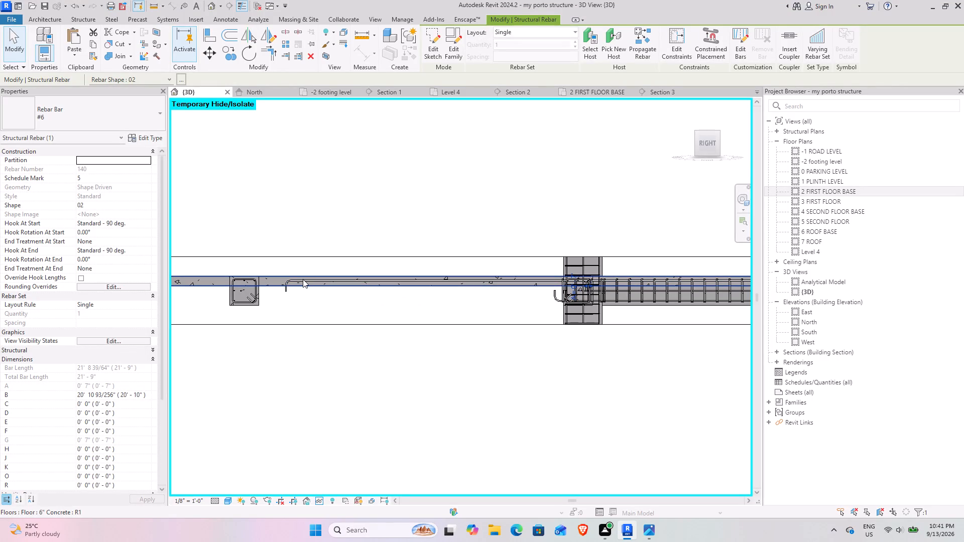
key(Tab)
click(303, 279)
drag(286, 282, 608, 287)
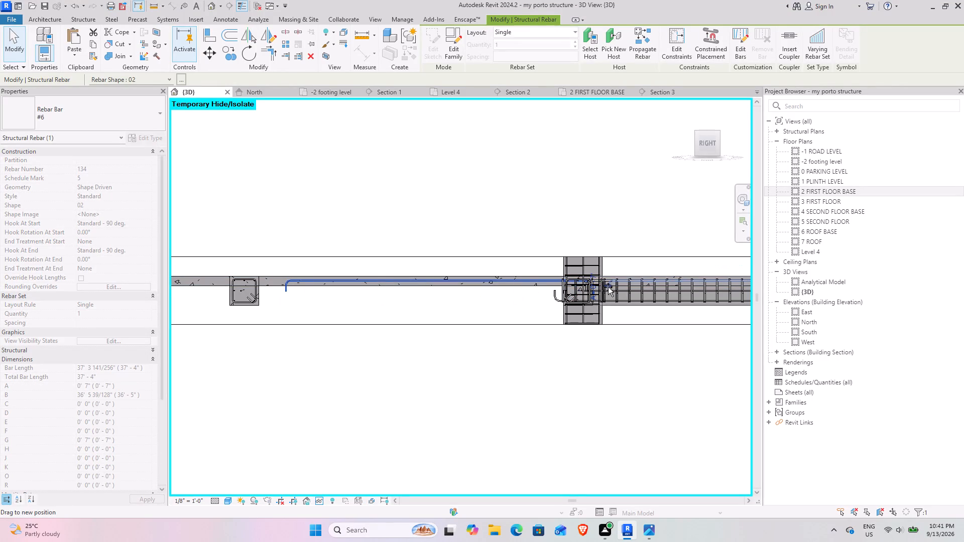
drag(608, 287, 592, 287)
Pull the hooked #6 bottom bar that projects beyond the column inside the column cage, to about 22'-0" in segment B.
scroll(597, 293, up, 7)
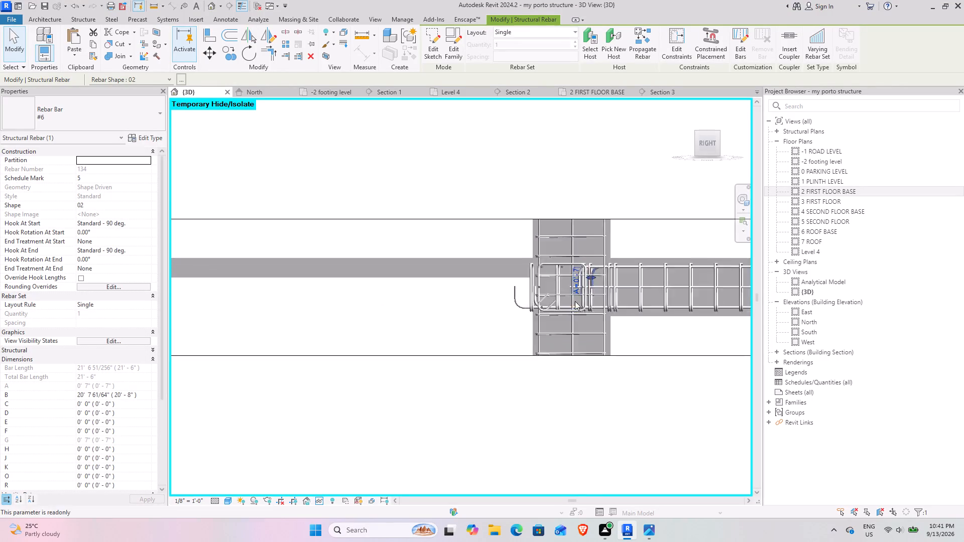
scroll(575, 301, up, 7)
middle_drag(536, 306, 400, 338)
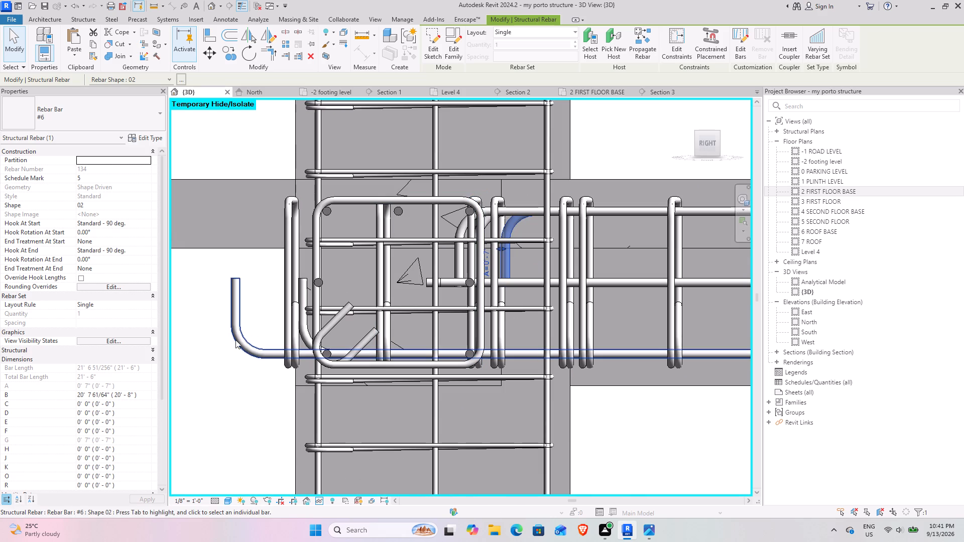
click(235, 340)
drag(231, 315, 328, 312)
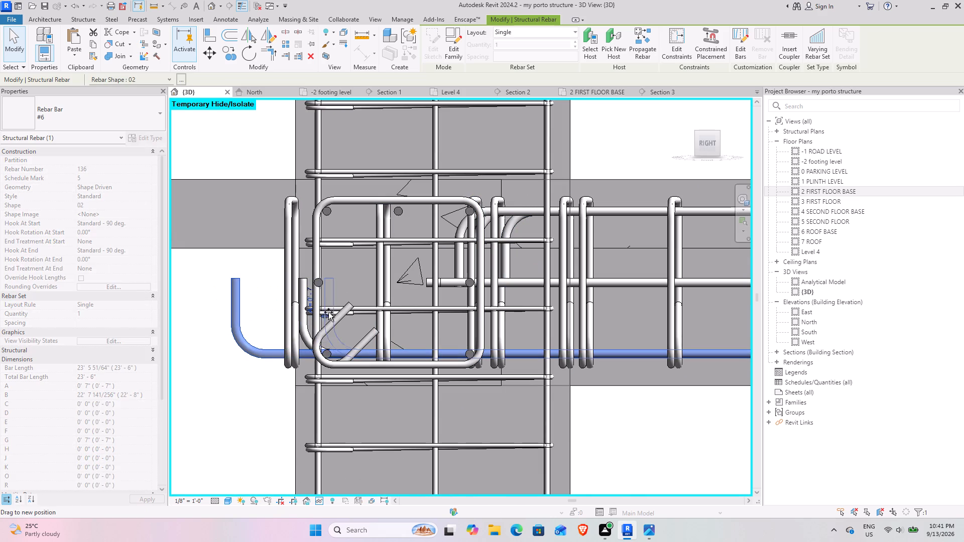
drag(328, 312, 323, 312)
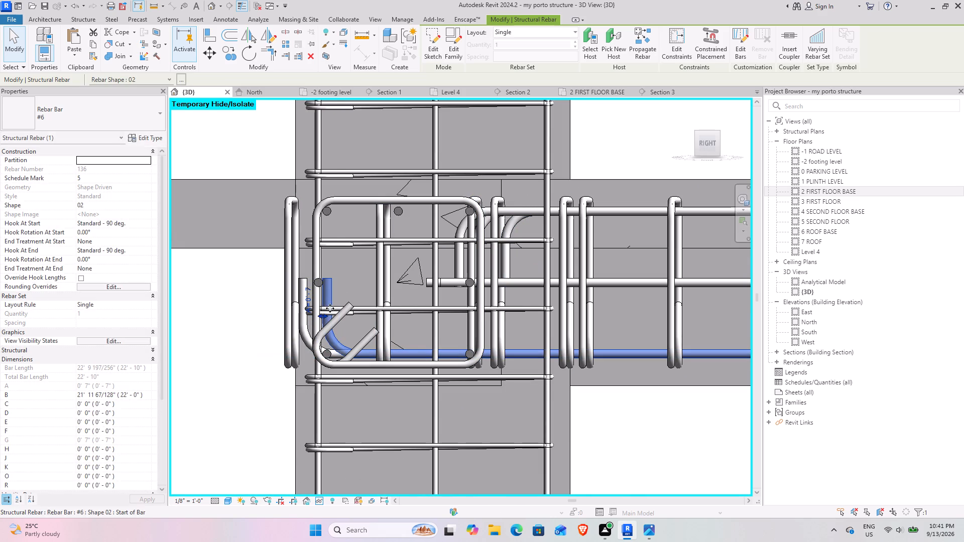
Delete the short #5 stirrup set at 8" spacing that runs through the column joint.
click(295, 278)
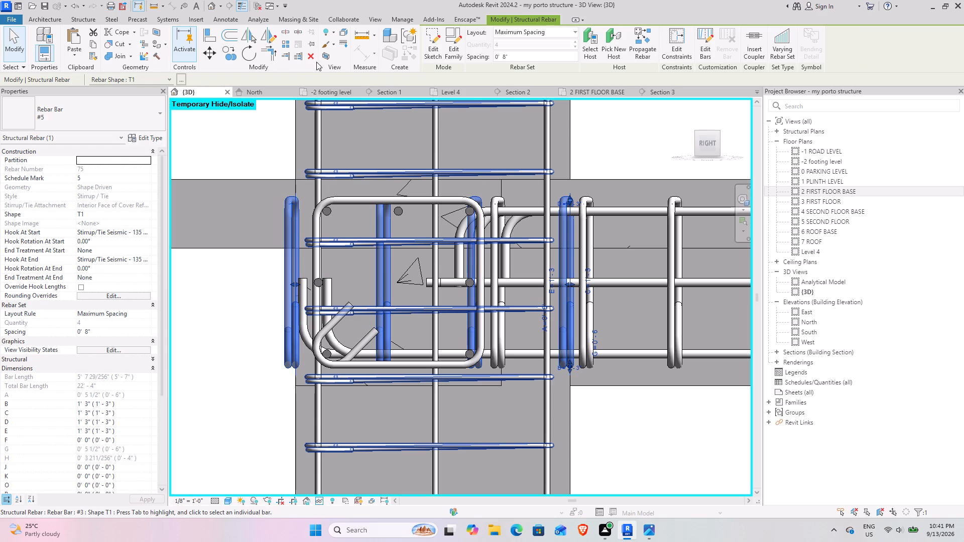
click(307, 59)
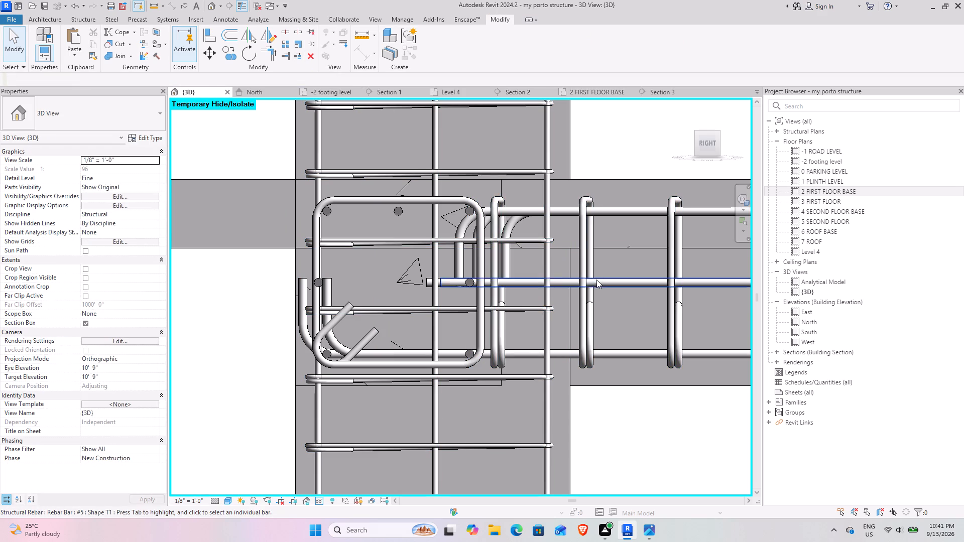
Extend one straight #6 mid-height bar to the column's far side, and align the other bottom bar's hook with the first bottom hook.
click(440, 281)
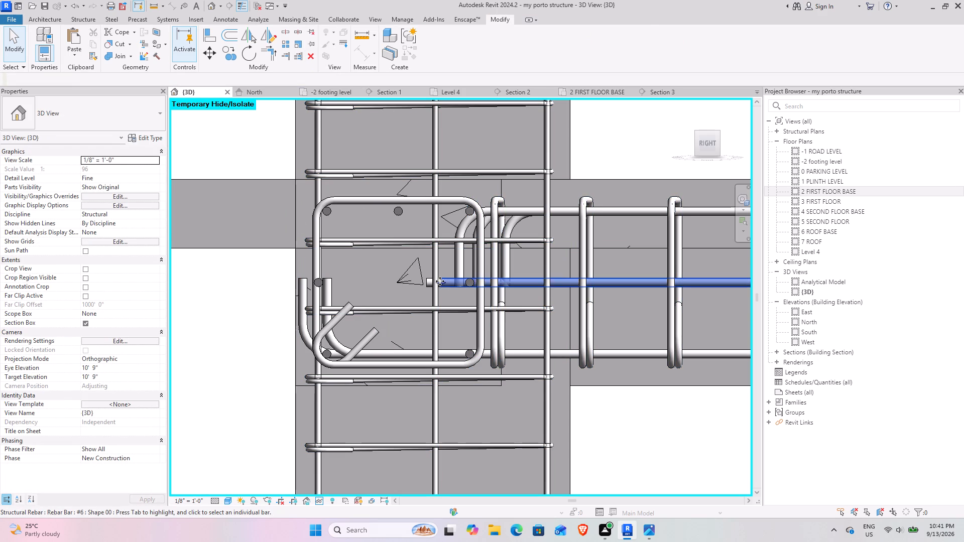
drag(441, 284, 335, 291)
click(303, 293)
drag(303, 315, 320, 315)
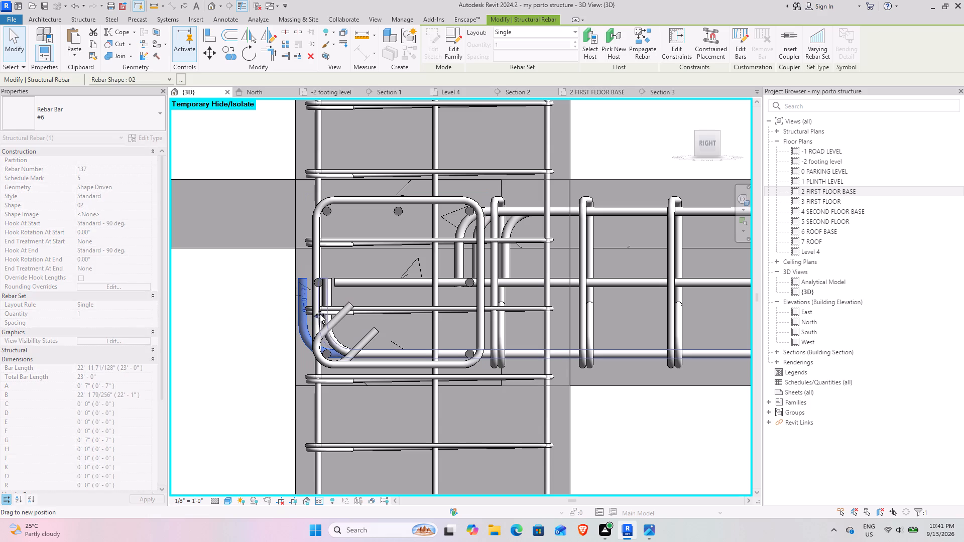
drag(320, 315, 324, 315)
Extend the three hooked #6 top bars to the column's far side, the second to about 22'-0" and third to about 21'-11" in segment B.
click(458, 264)
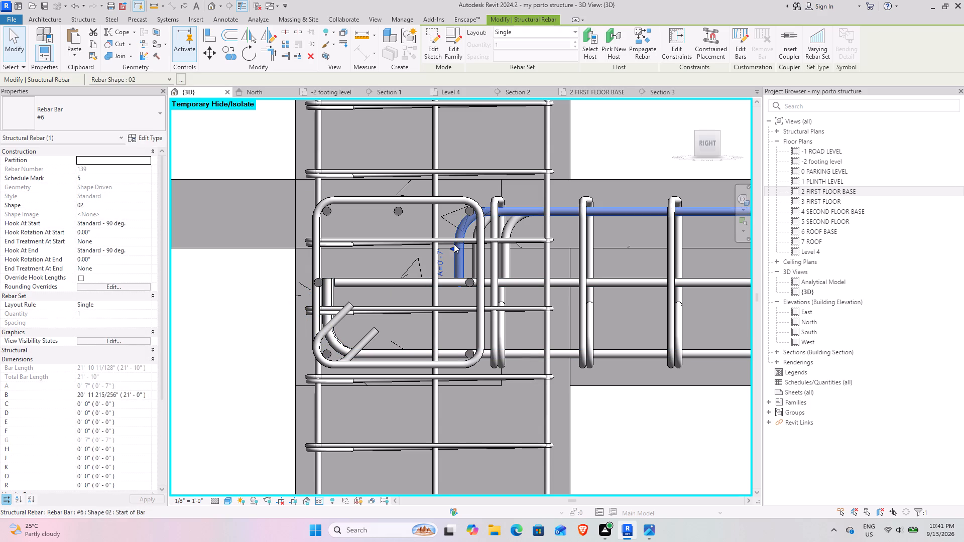
drag(454, 244, 324, 241)
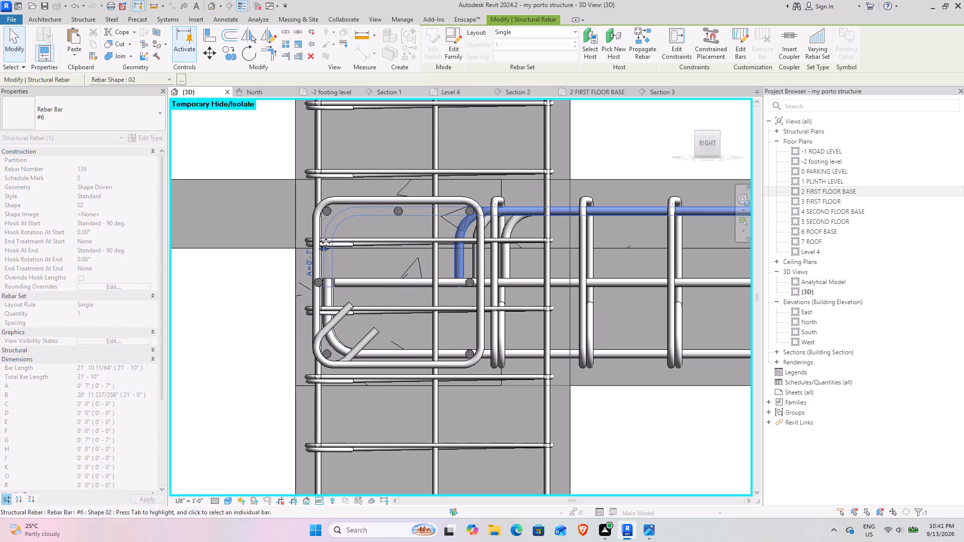
click(506, 258)
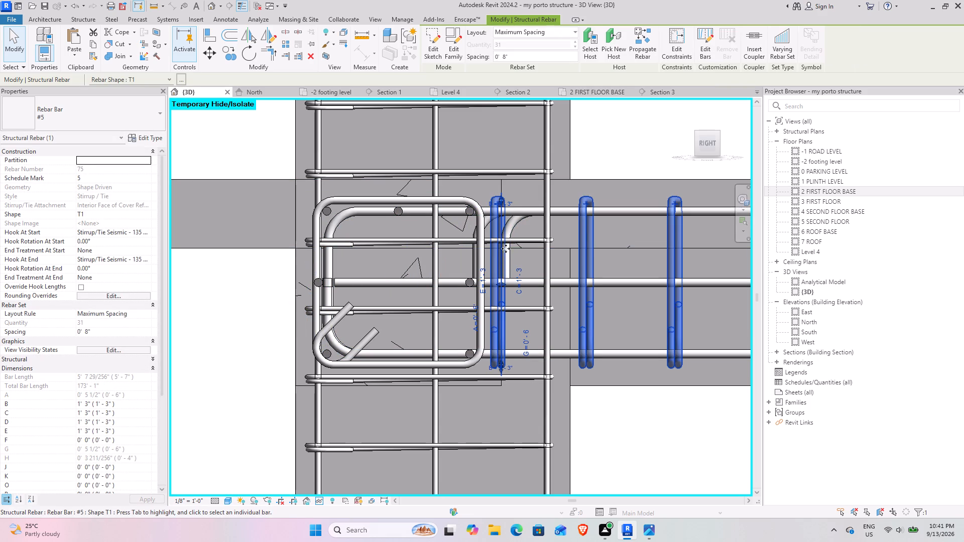
click(511, 265)
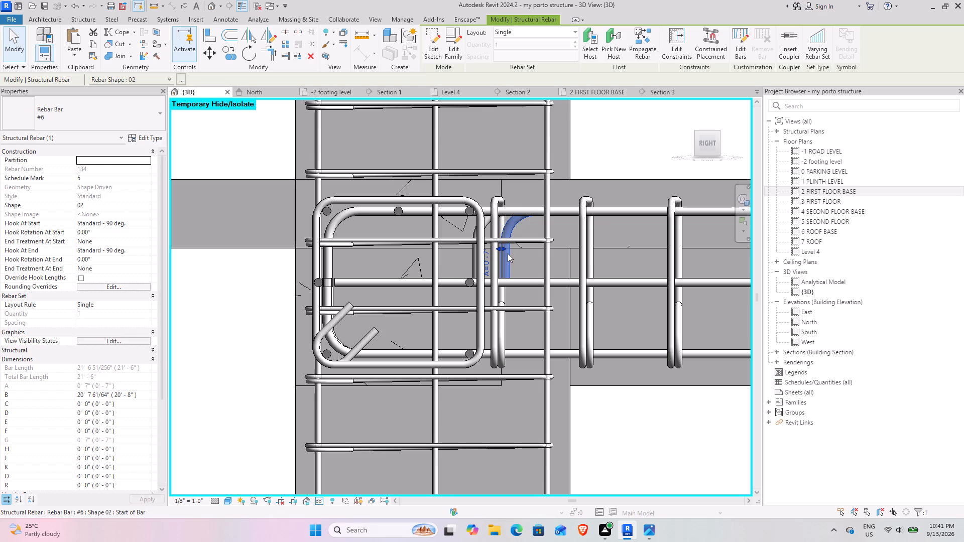
drag(501, 248, 323, 245)
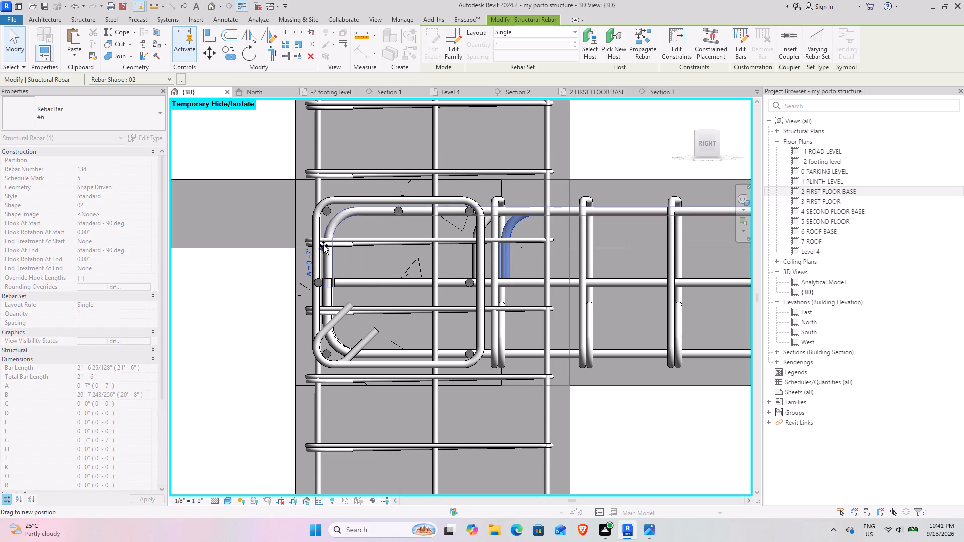
drag(323, 245, 322, 244)
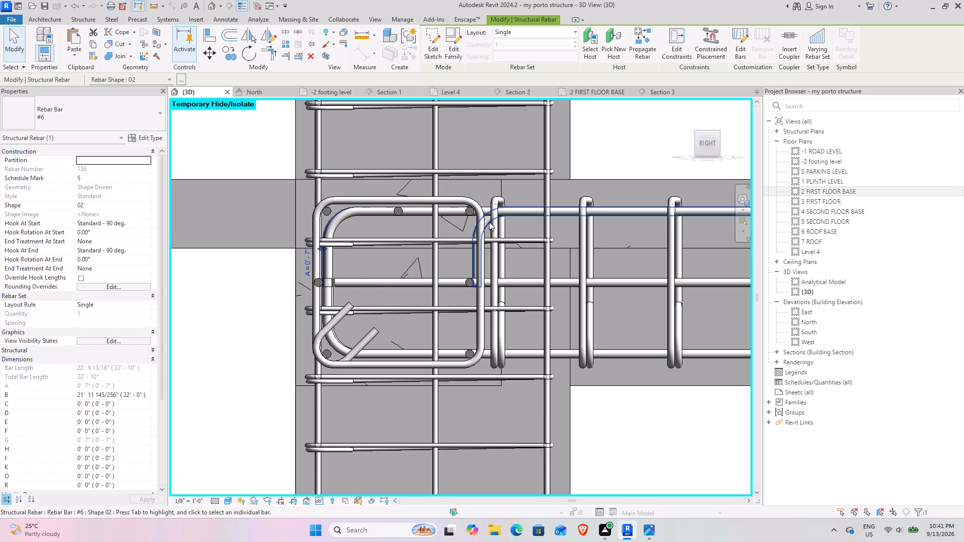
key(Tab)
key(Tab)
click(522, 216)
drag(473, 250, 325, 246)
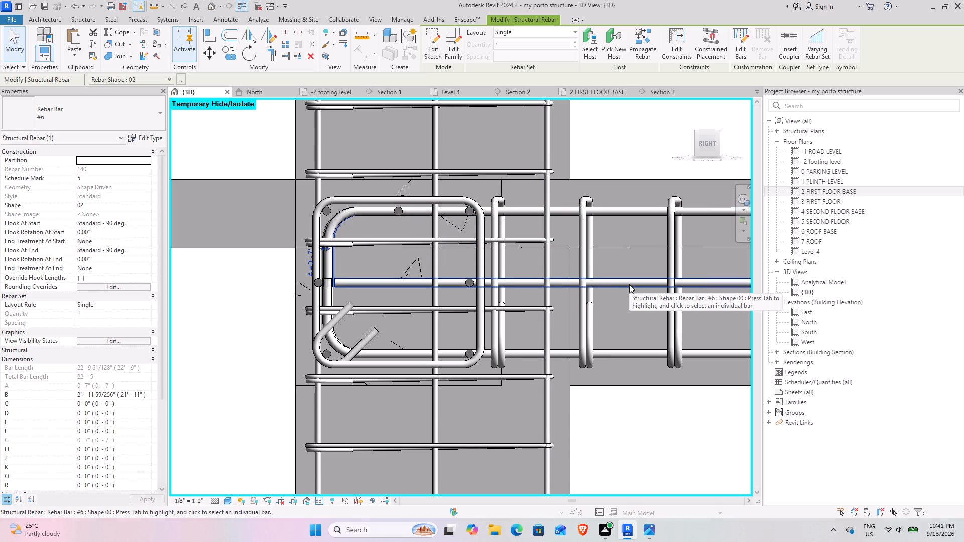
Extend the other straight #6 mid-height bar to the column's far side, to about 21'-10" long.
key(Tab)
key(Tab)
key(Tab)
key(Tab)
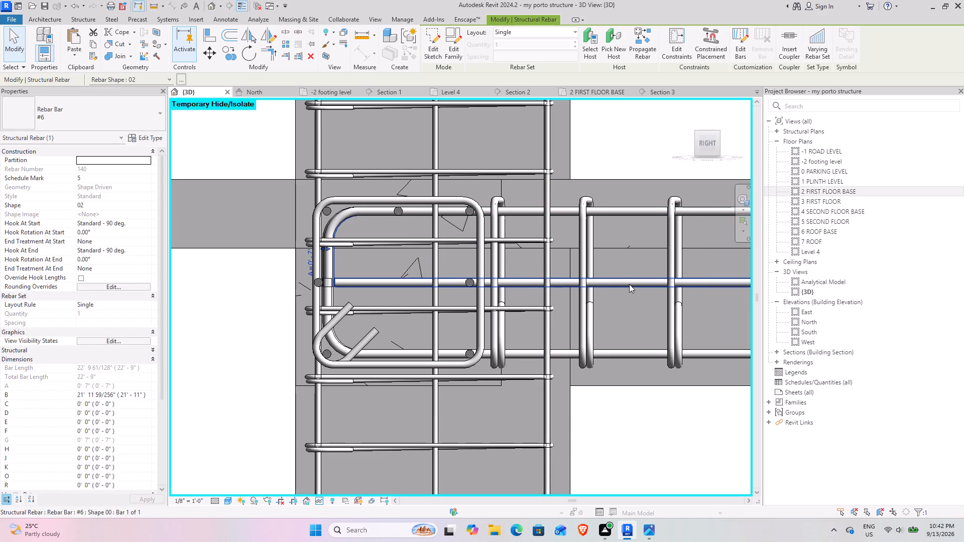
key(Tab)
click(629, 284)
drag(422, 283, 336, 283)
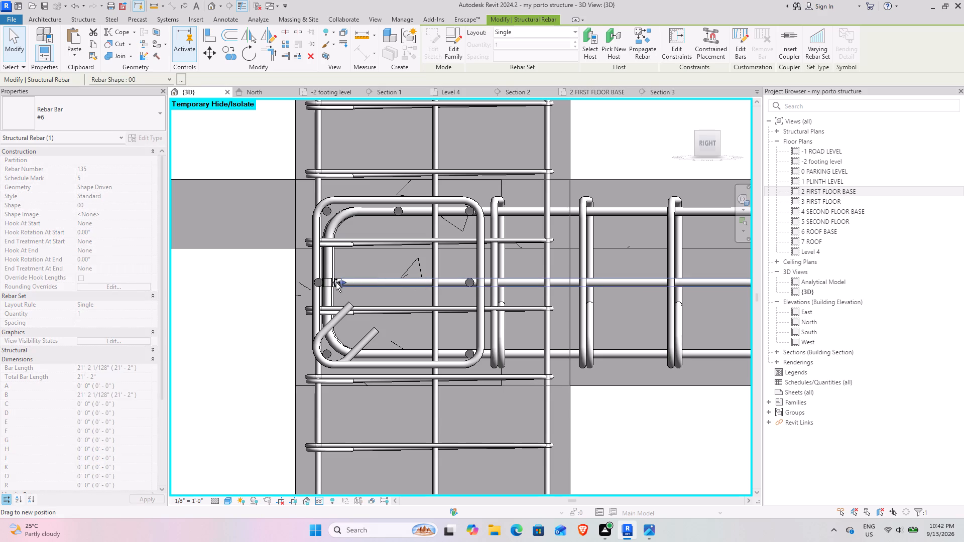
drag(336, 283, 328, 283)
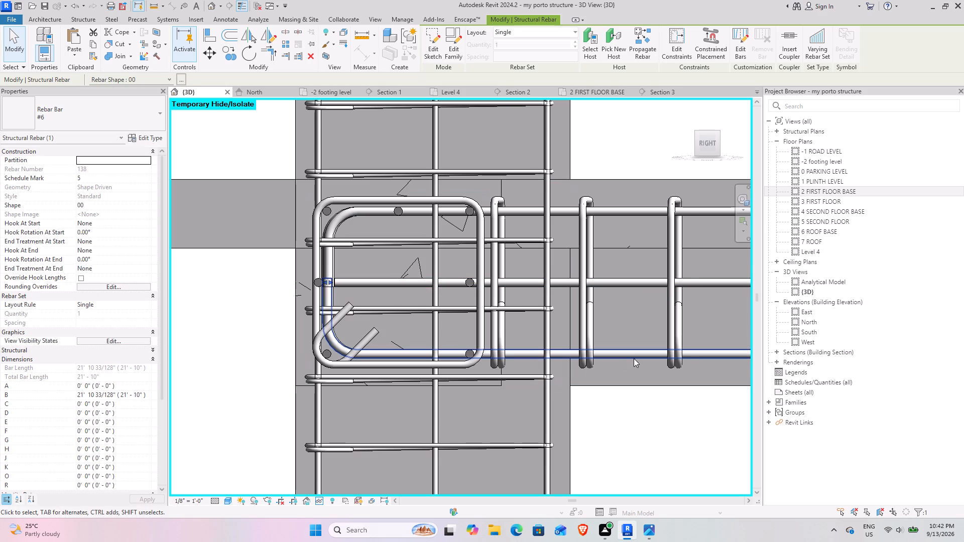
Examine the fitted bottom bars and the #5 stirrup set along the girder between the two columns.
click(634, 358)
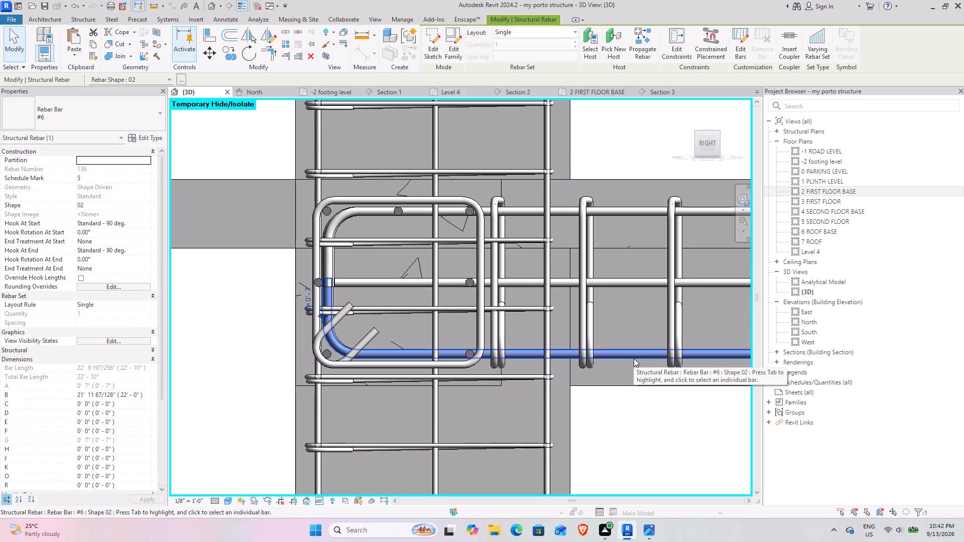
key(Tab)
key(Tab)
scroll(633, 356, down, 5)
middle_drag(565, 341, 477, 331)
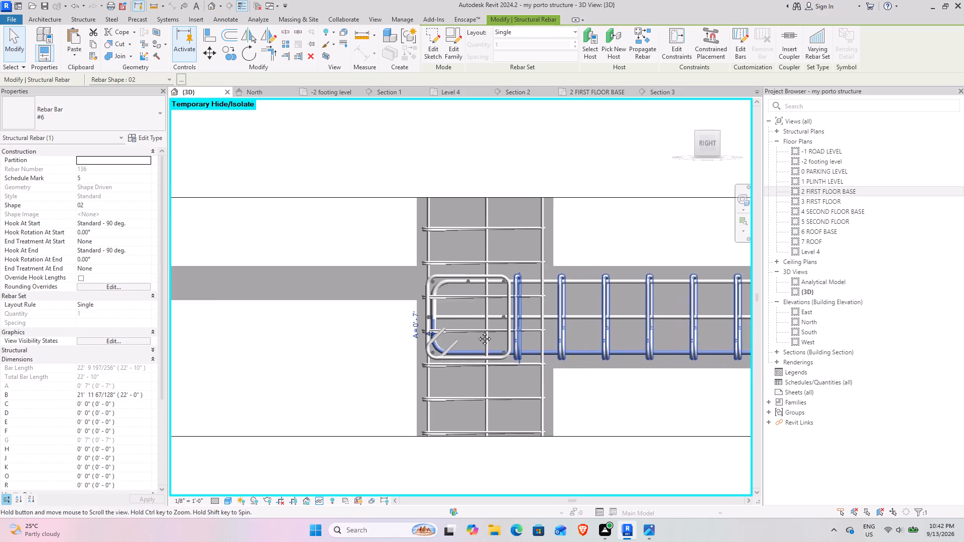
middle_drag(477, 331, 354, 306)
click(539, 351)
scroll(539, 352, down, 5)
middle_drag(569, 354, 298, 291)
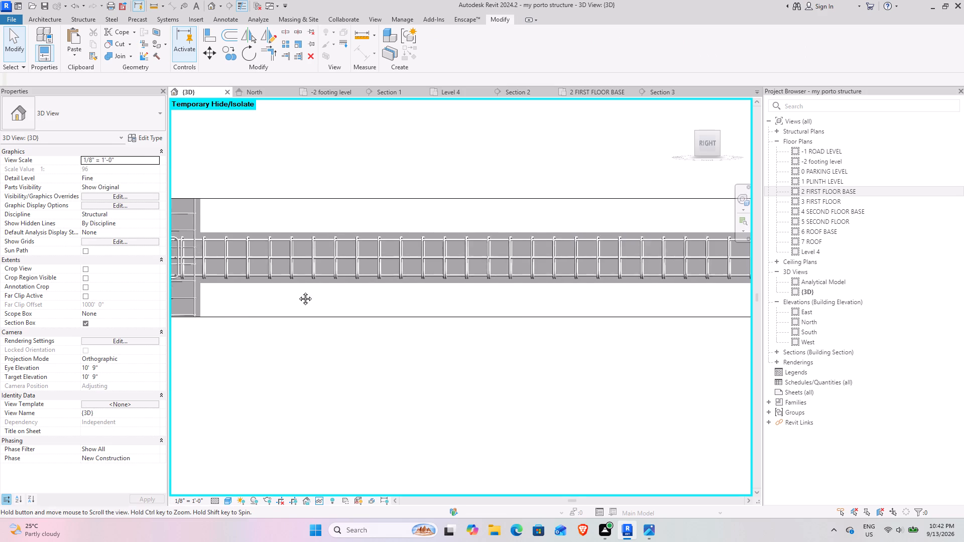
middle_drag(298, 291, 294, 289)
scroll(521, 319, down, 5)
middle_drag(591, 329, 441, 329)
scroll(553, 274, up, 4)
scroll(505, 286, up, 4)
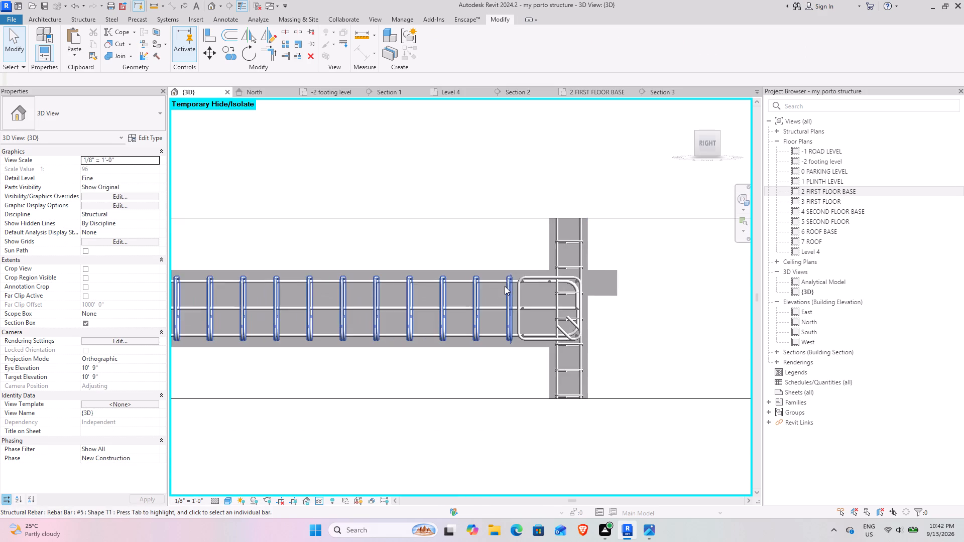
scroll(505, 286, up, 4)
scroll(569, 368, down, 5)
middle_drag(387, 379, 748, 280)
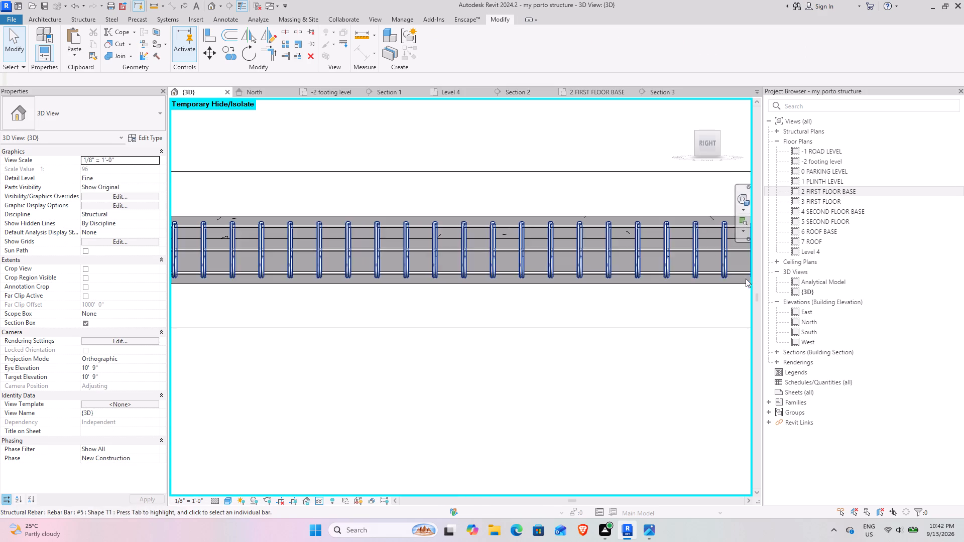
scroll(421, 304, down, 4)
middle_drag(361, 317, 477, 294)
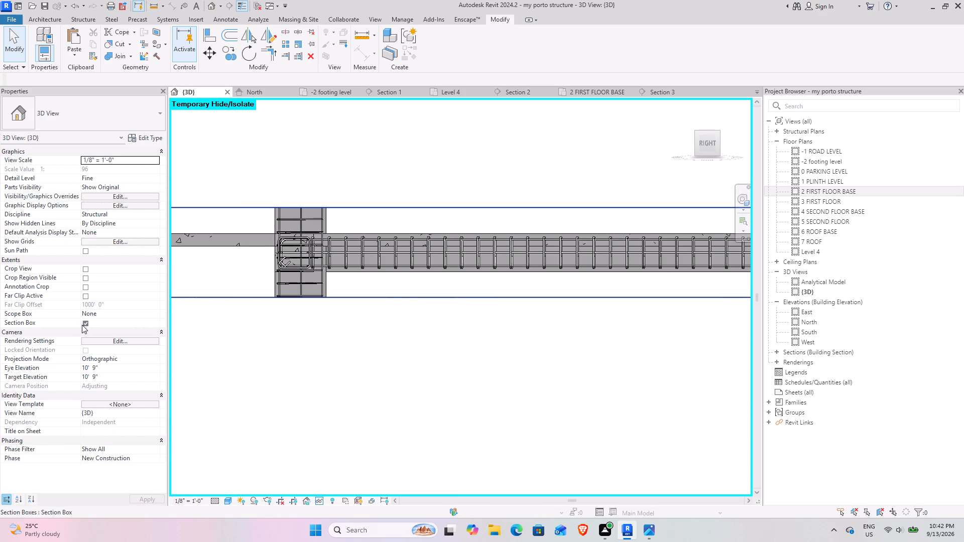
Turn off the 3D view's section box.
click(82, 322)
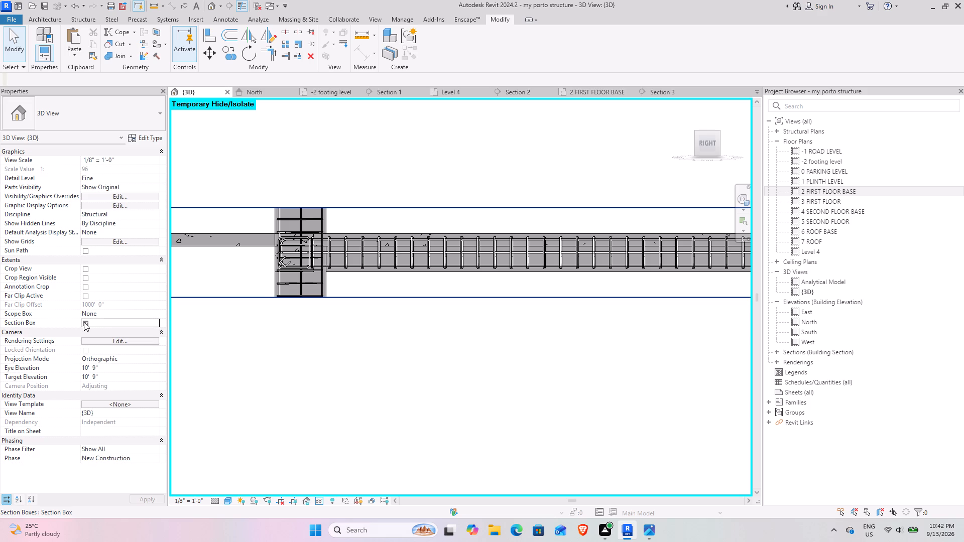
click(84, 322)
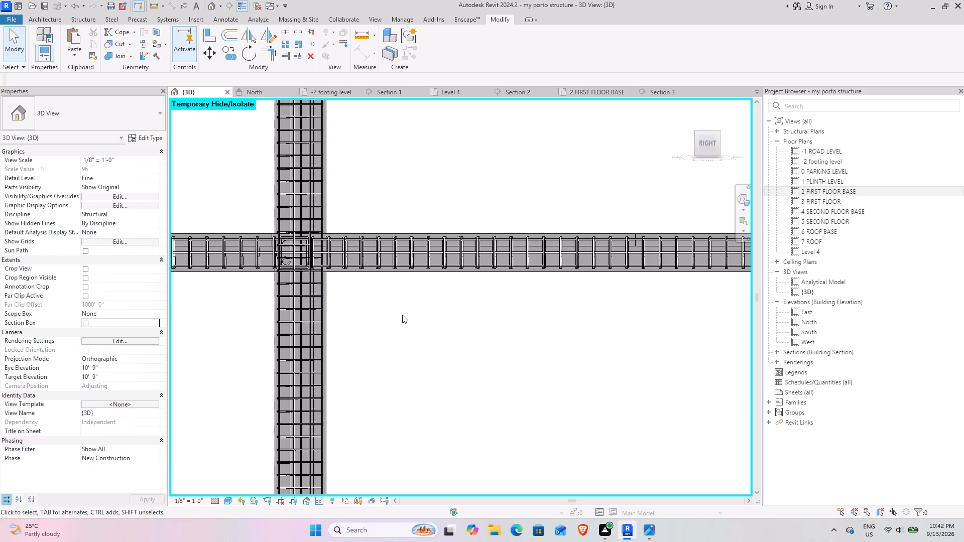
Propagate the rebar of the 55'-6" first-floor girder to the unreinforced parallel beam beside it, aligned by host.
middle_drag(398, 316, 386, 287)
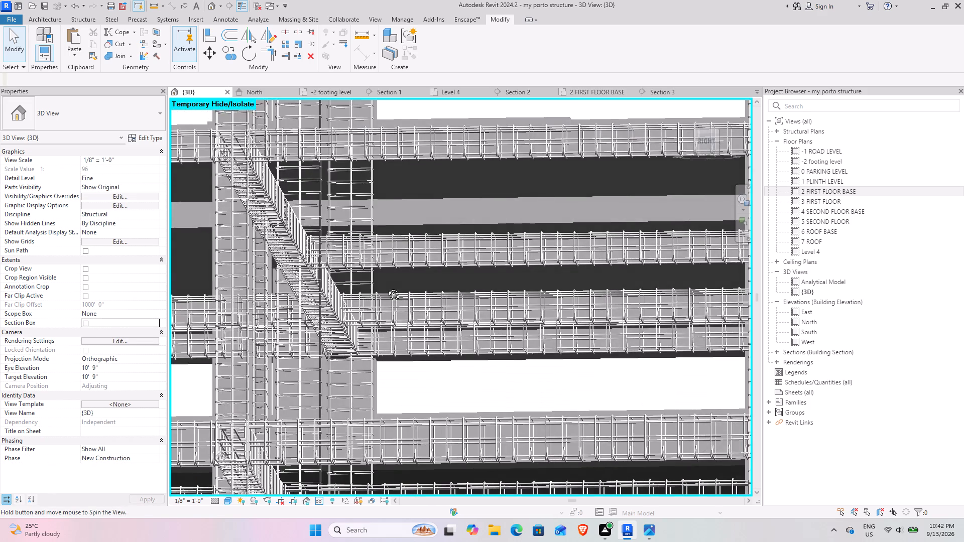
middle_drag(386, 287, 386, 288)
middle_drag(371, 305, 553, 296)
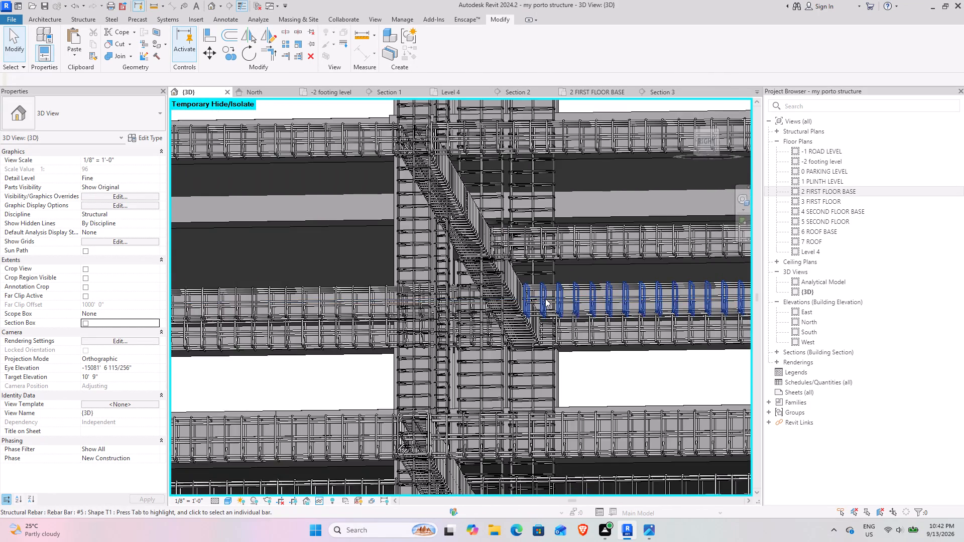
middle_drag(537, 300, 419, 330)
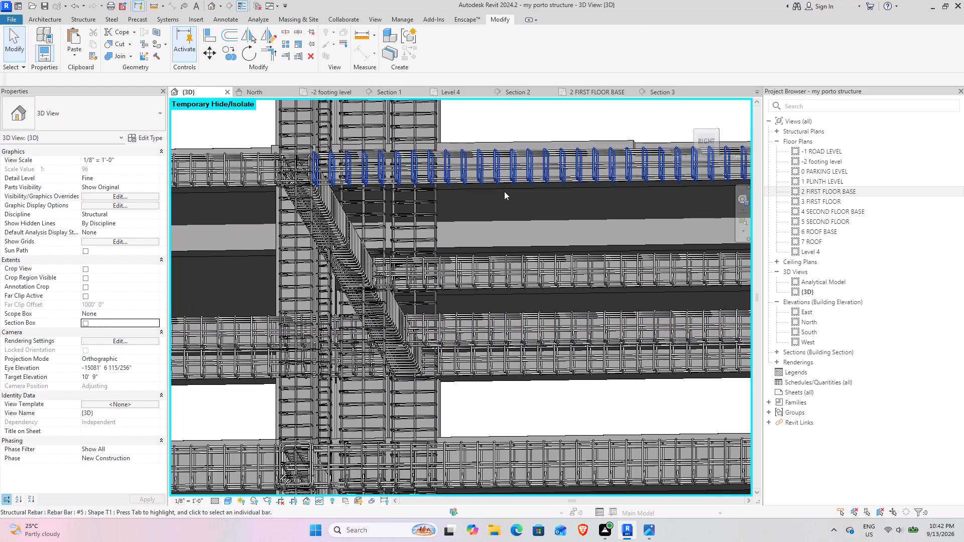
click(504, 191)
middle_drag(571, 232, 280, 232)
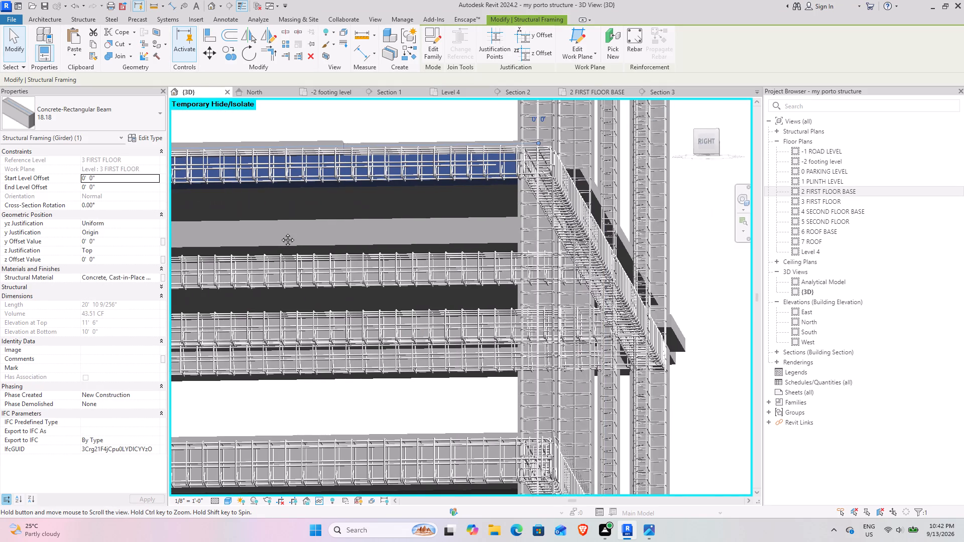
middle_drag(280, 232, 696, 240)
click(357, 202)
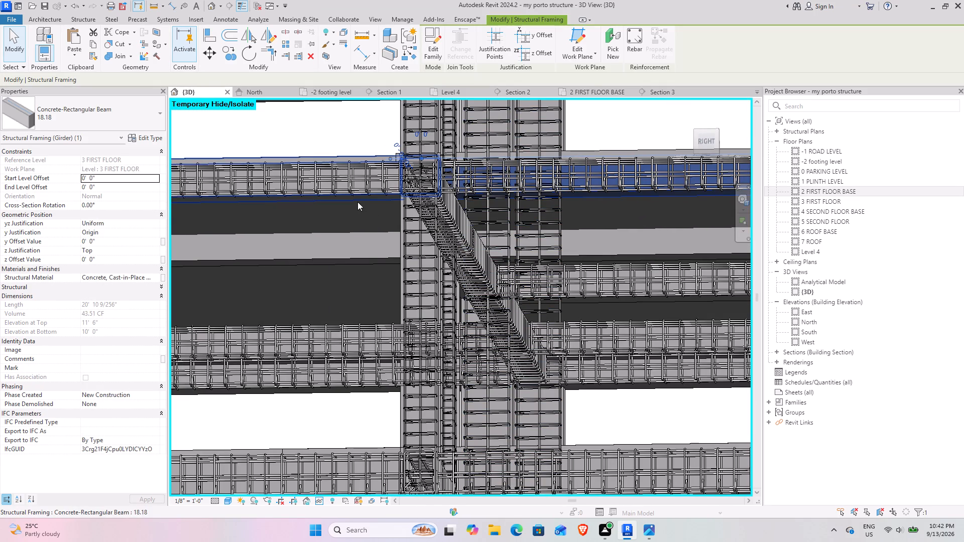
scroll(332, 232, down, 5)
middle_drag(318, 245, 573, 247)
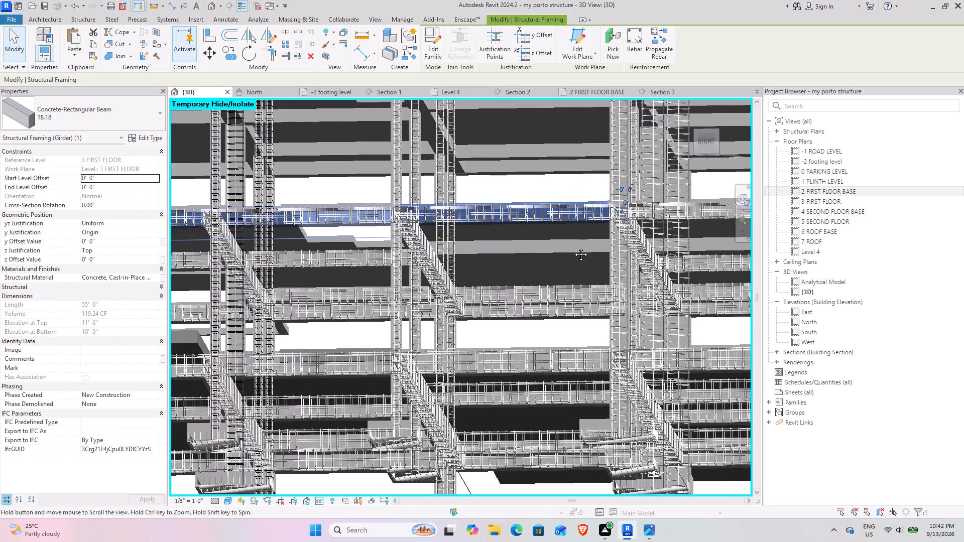
middle_drag(573, 247, 461, 229)
scroll(426, 230, up, 4)
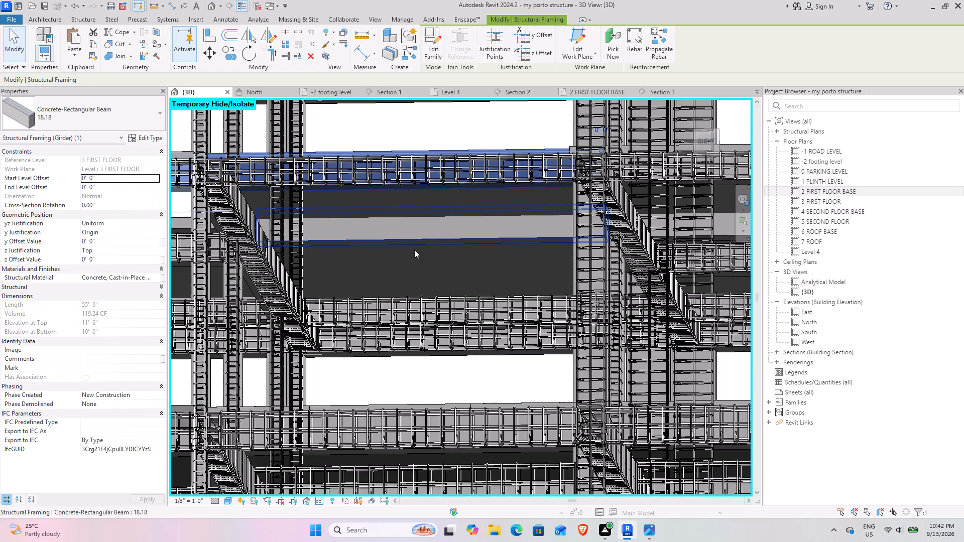
middle_drag(532, 240, 263, 240)
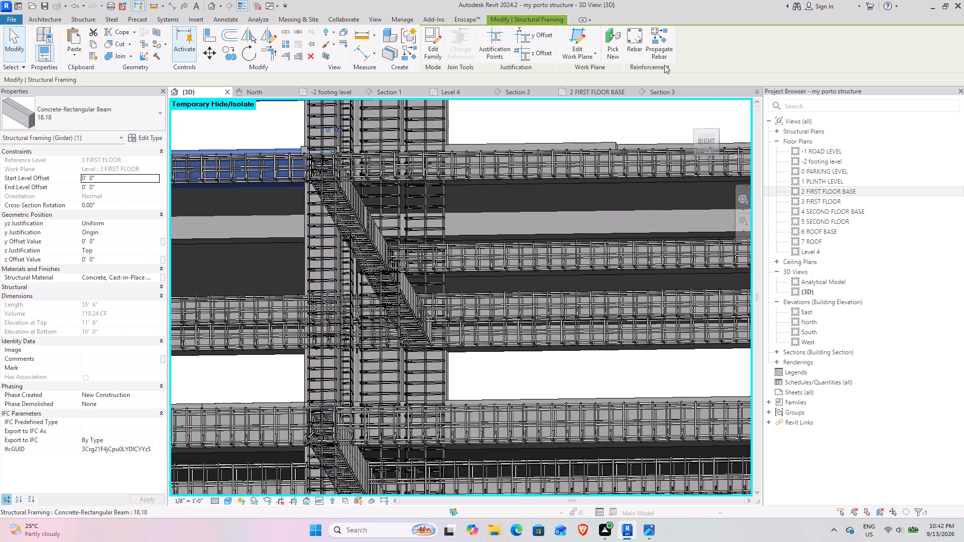
click(663, 52)
click(250, 239)
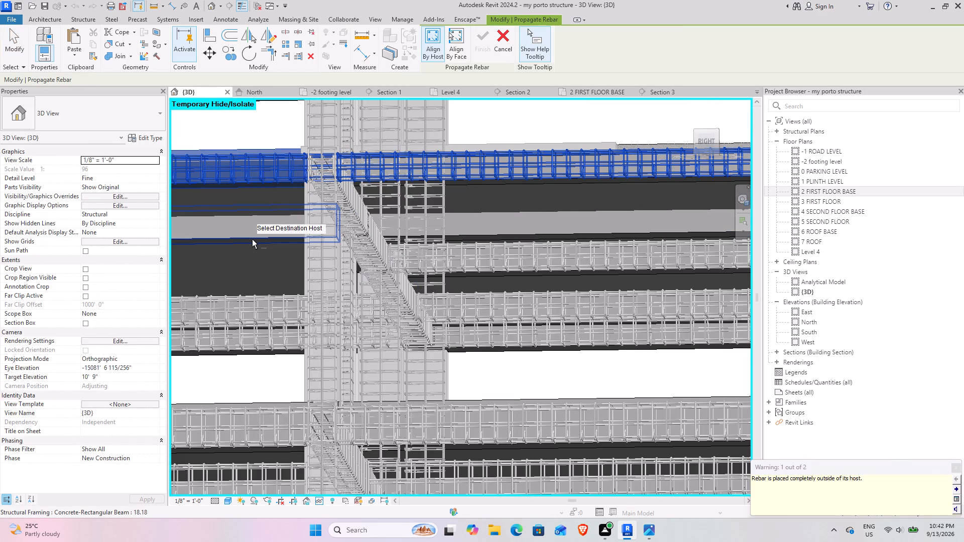
click(483, 51)
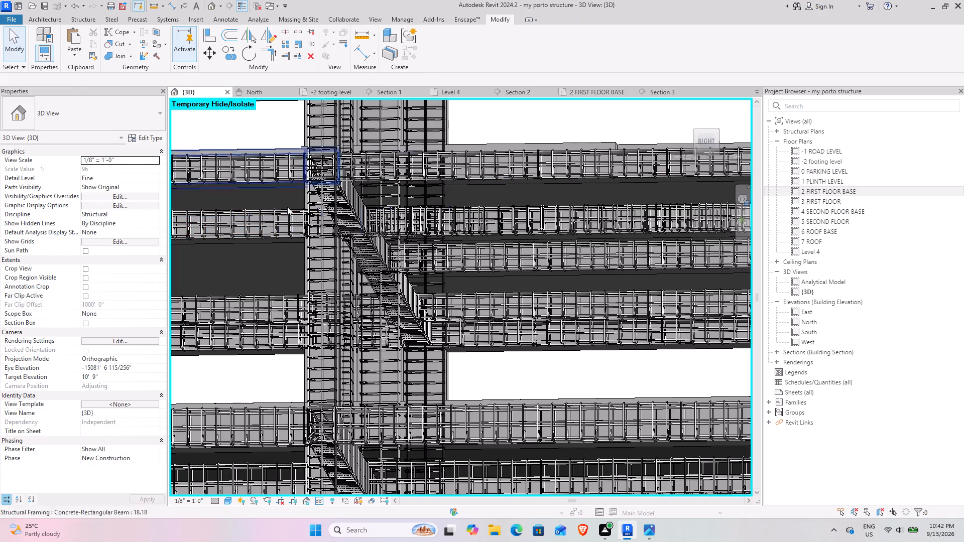
Isolate the newly reinforced 16'-9" beam segment in a 3D section box.
click(262, 245)
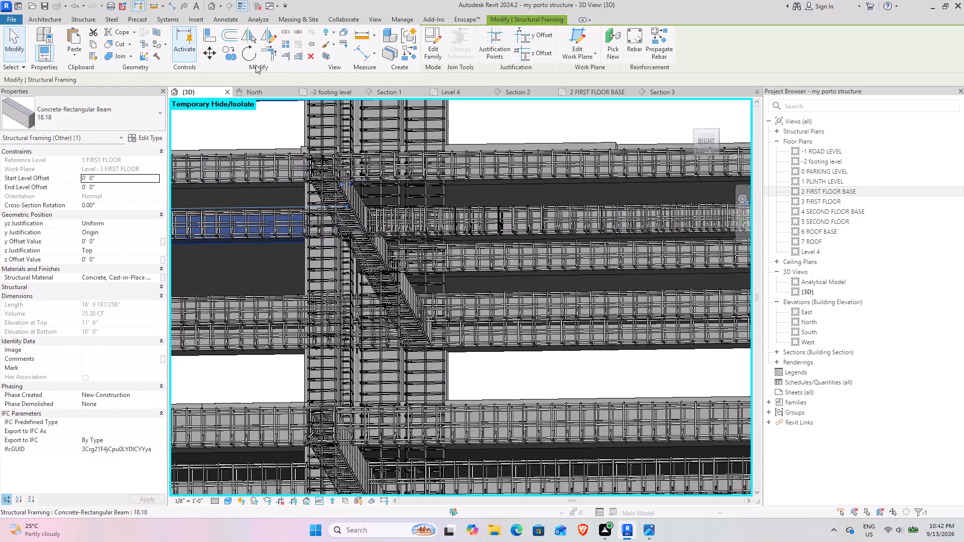
key(Escape)
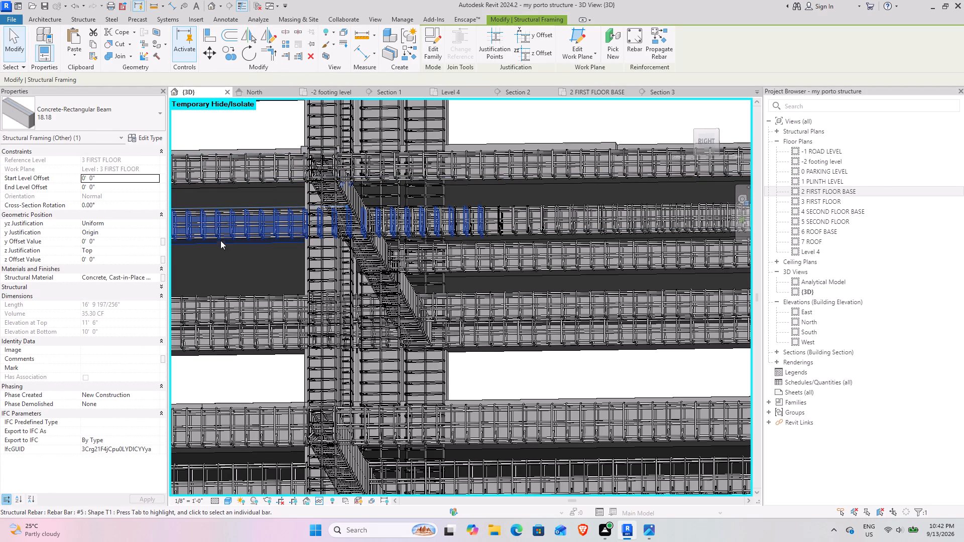
key(Escape)
key(Escape)
click(253, 248)
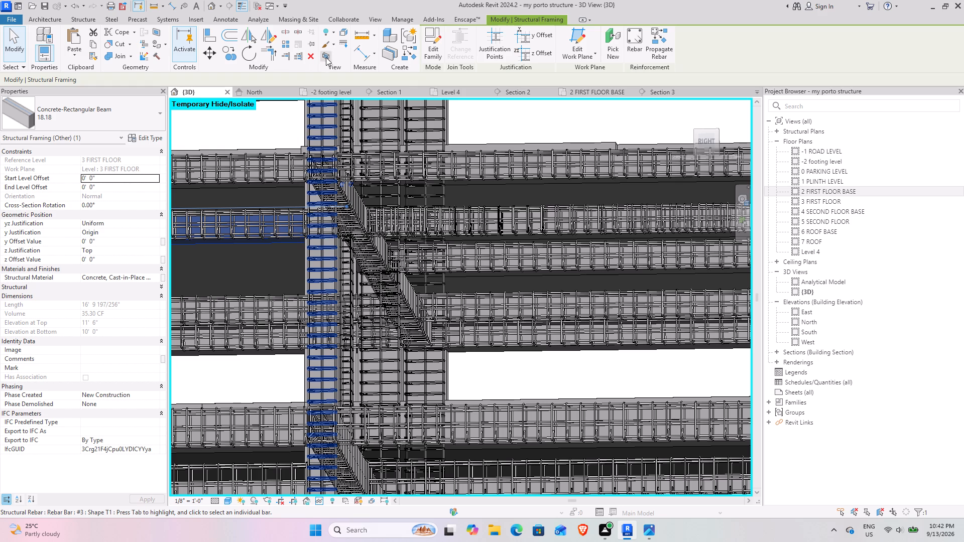
click(325, 57)
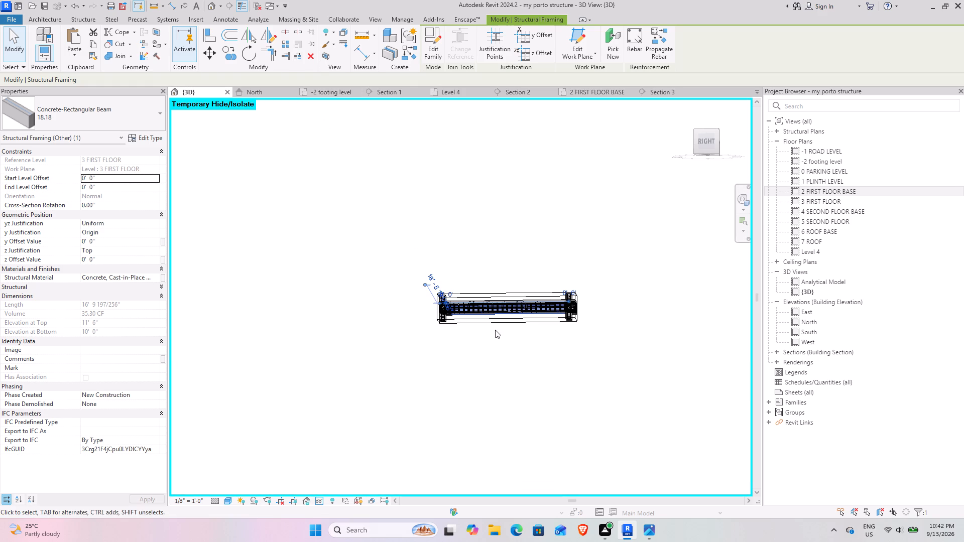
Stretch the section box both ways along the beam line, past the crossing girder at one end and the wide column at the other.
click(495, 322)
drag(435, 311, 309, 317)
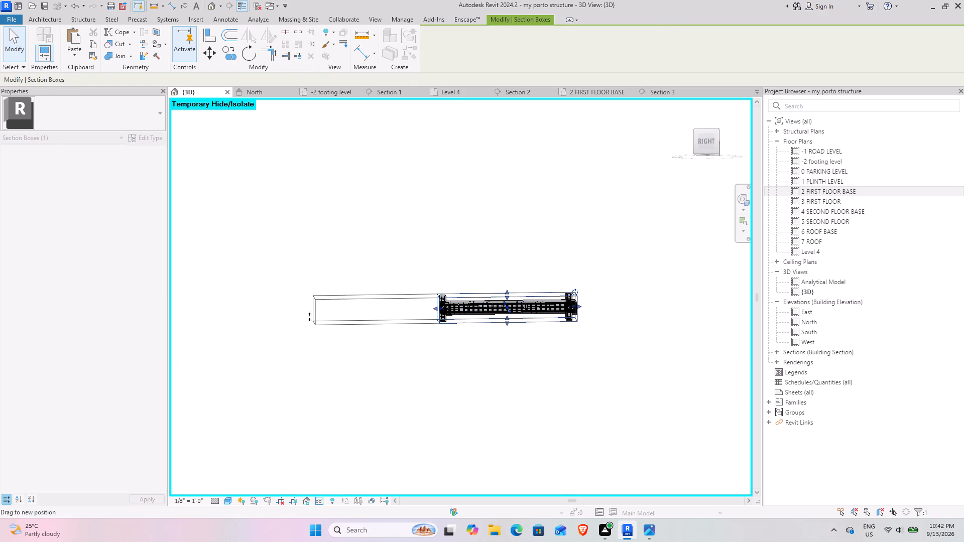
drag(309, 317, 299, 317)
drag(296, 314, 288, 315)
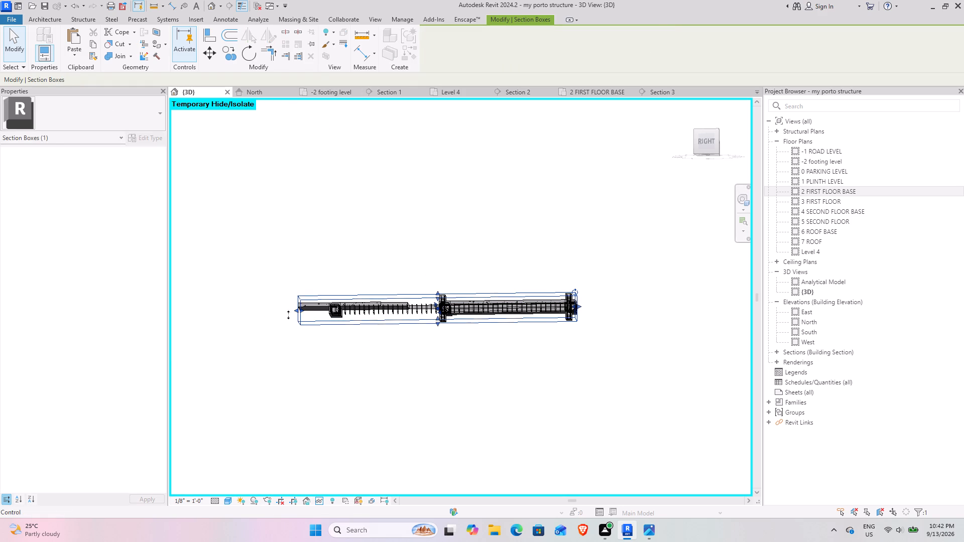
drag(288, 315, 253, 315)
scroll(398, 306, up, 4)
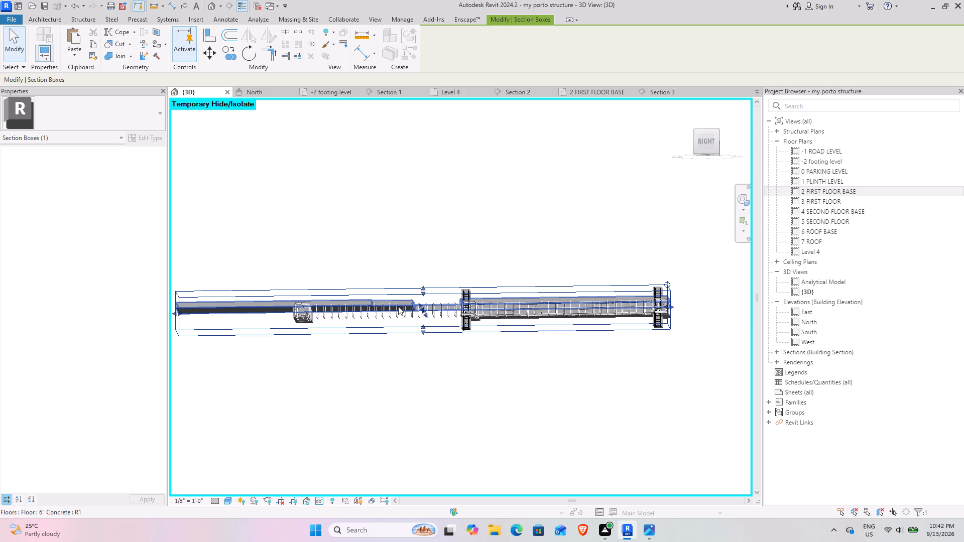
scroll(398, 306, up, 4)
middle_drag(516, 331, 79, 331)
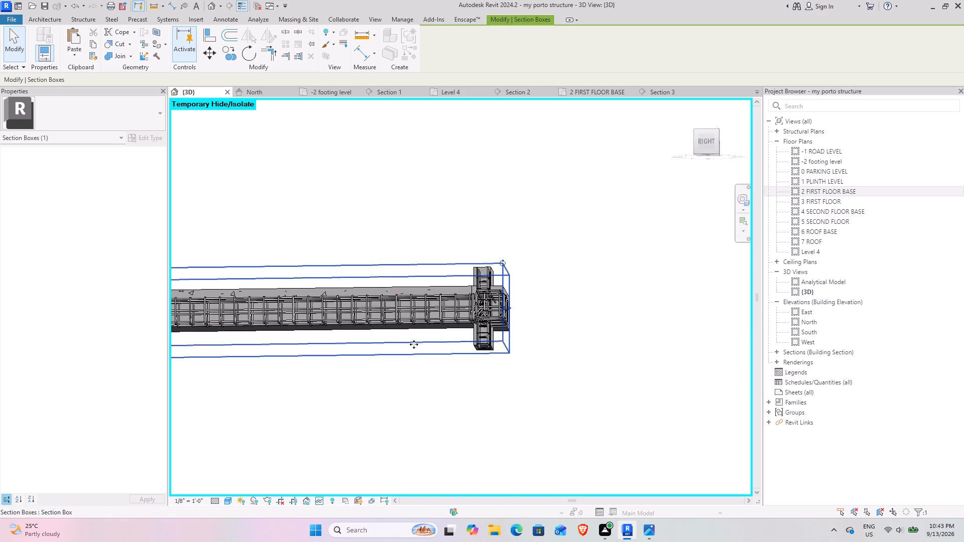
drag(509, 310, 649, 308)
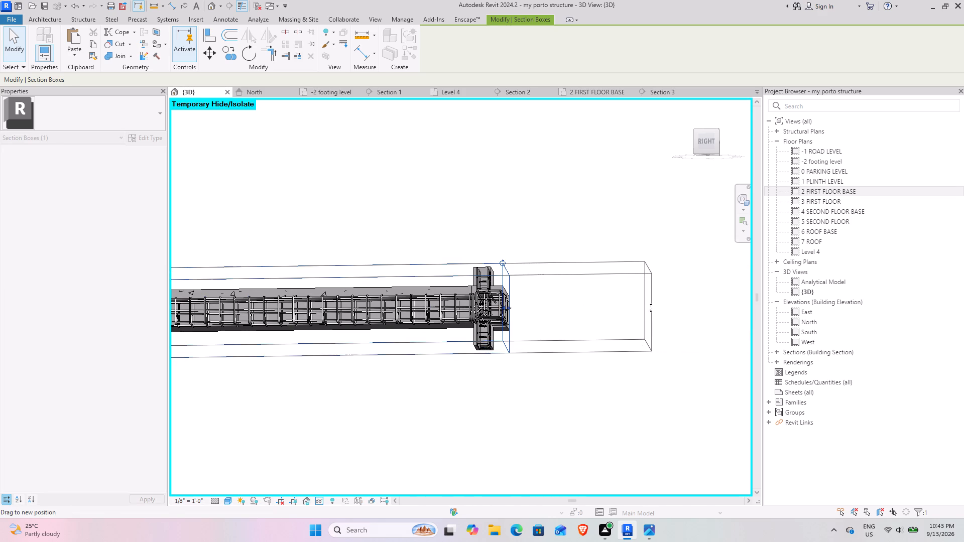
drag(648, 306, 752, 299)
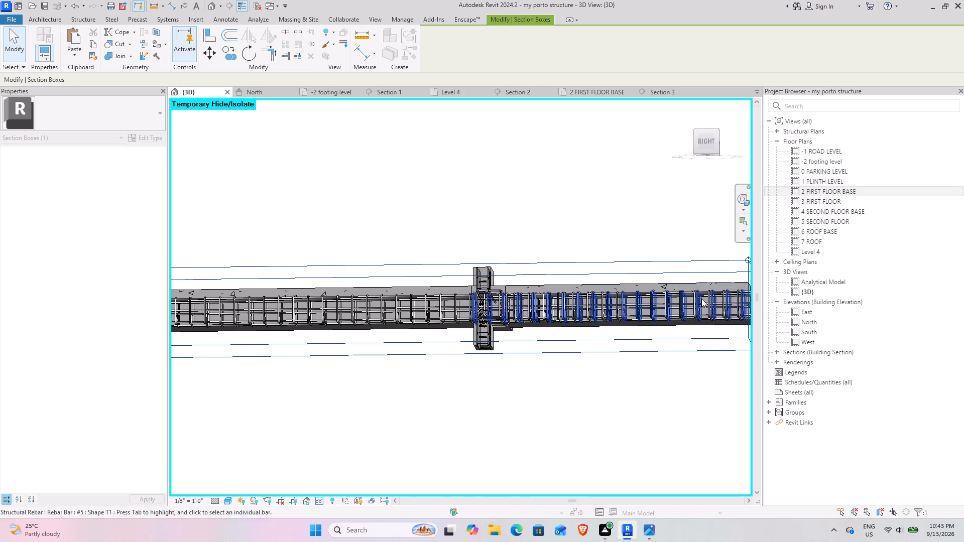
middle_drag(695, 300, 247, 307)
drag(303, 312, 517, 312)
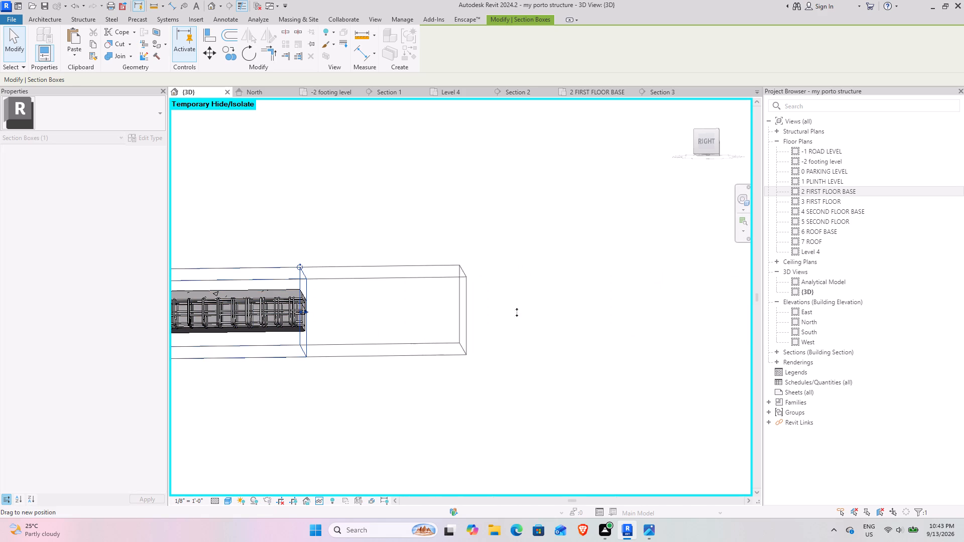
drag(517, 312, 542, 312)
drag(544, 310, 624, 307)
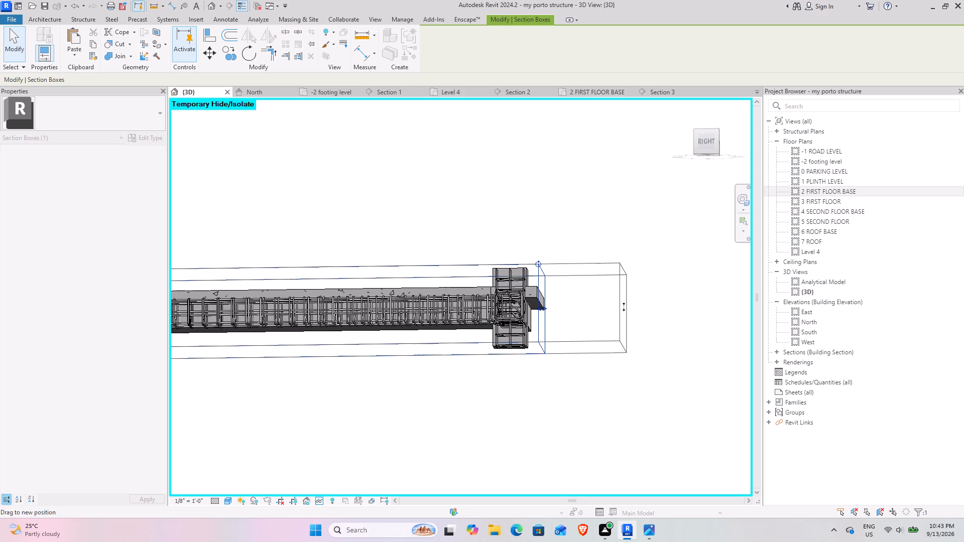
Delete the 31-bar #5 stirrup set that overlaps the other stirrups in the span ending at the wide column.
scroll(441, 330, up, 8)
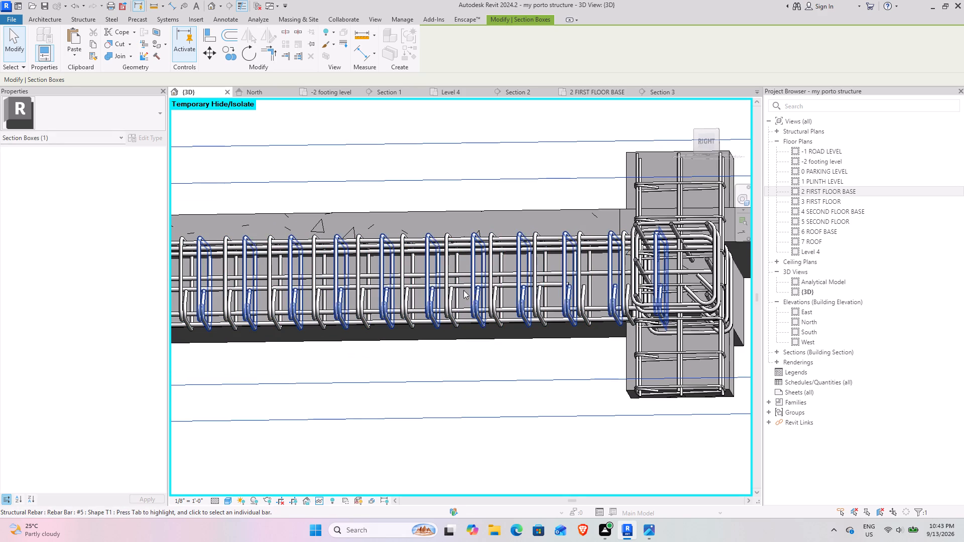
click(451, 307)
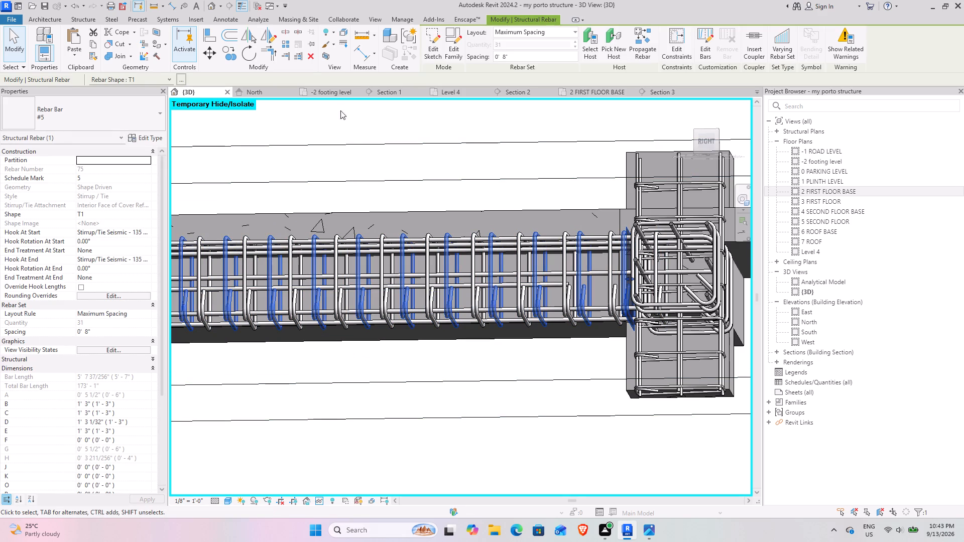
click(310, 58)
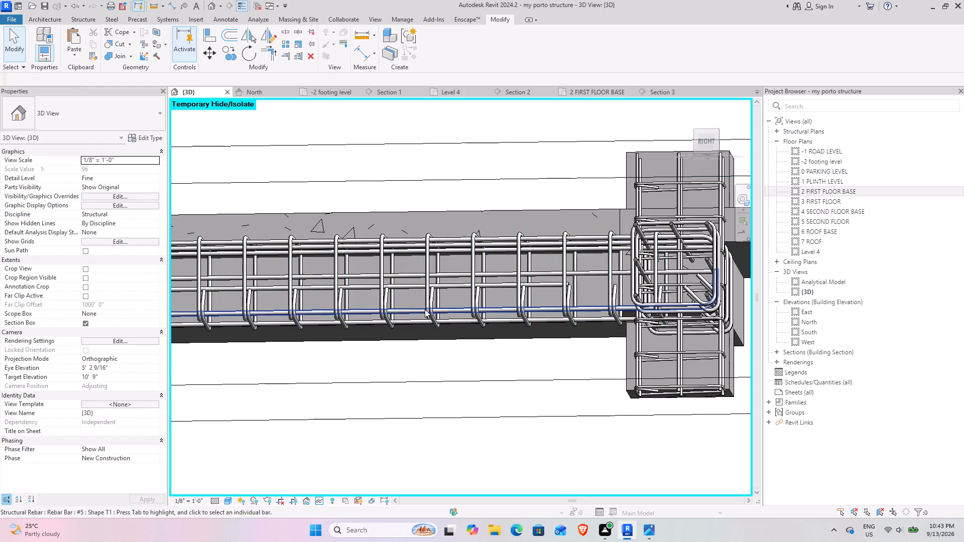
Square the 3D view to the right side and delete the #5 stirrup set hanging below the slab outside the beam.
scroll(421, 313, down, 4)
click(706, 135)
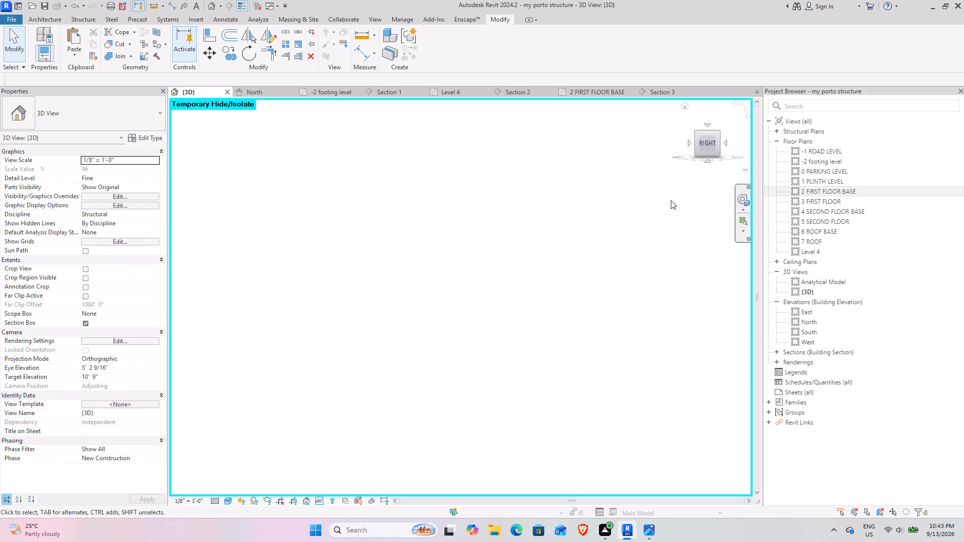
scroll(390, 302, up, 13)
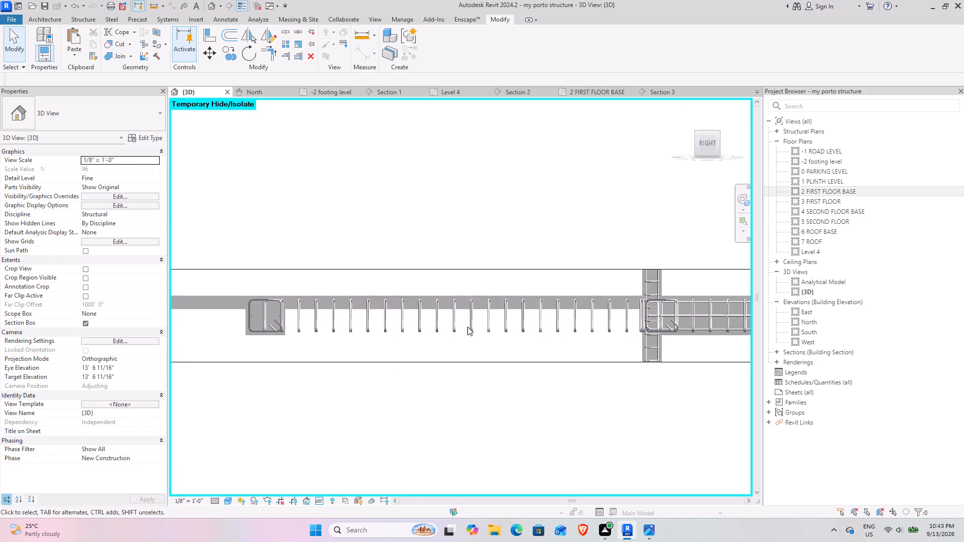
click(524, 320)
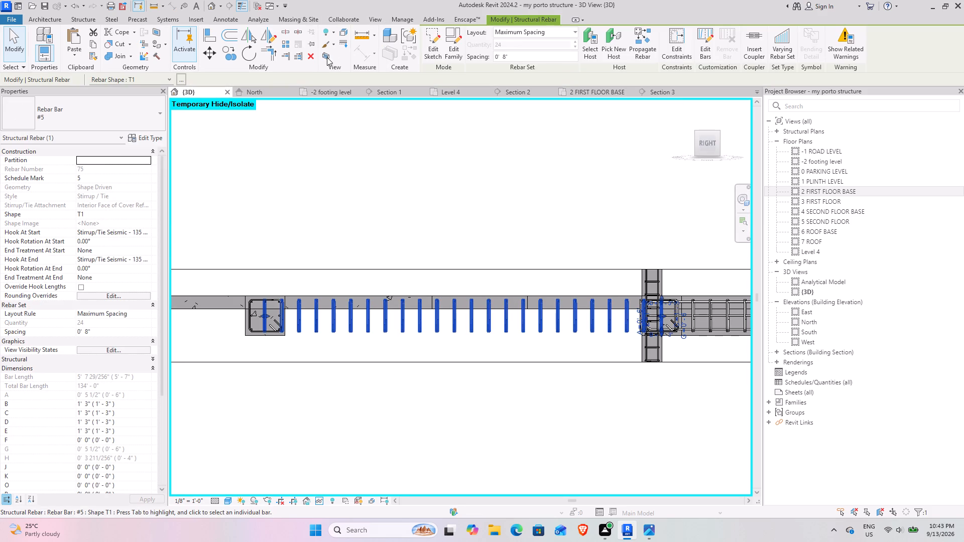
click(308, 56)
Shorten the first span's #5 stirrup set so it ends at the near face of the middle column, with 27 stirrups.
middle_drag(574, 293, 356, 251)
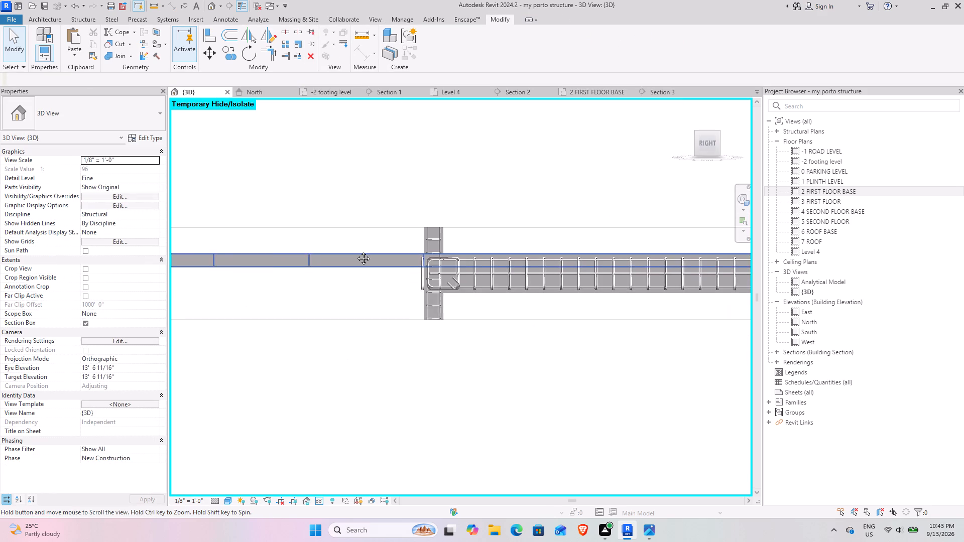
middle_drag(356, 251, 290, 250)
scroll(380, 270, up, 4)
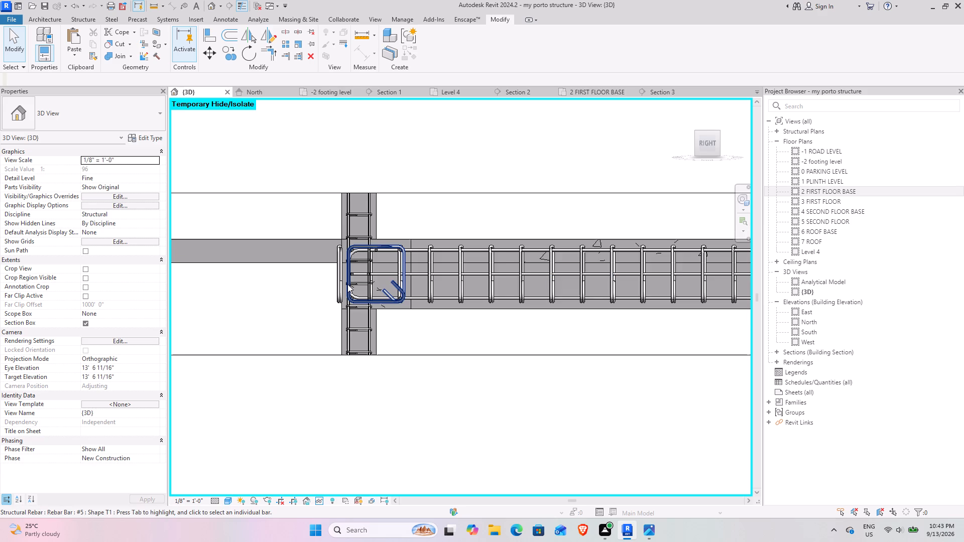
click(339, 282)
scroll(496, 280, down, 4)
middle_drag(540, 265, 207, 265)
middle_drag(501, 293, 347, 280)
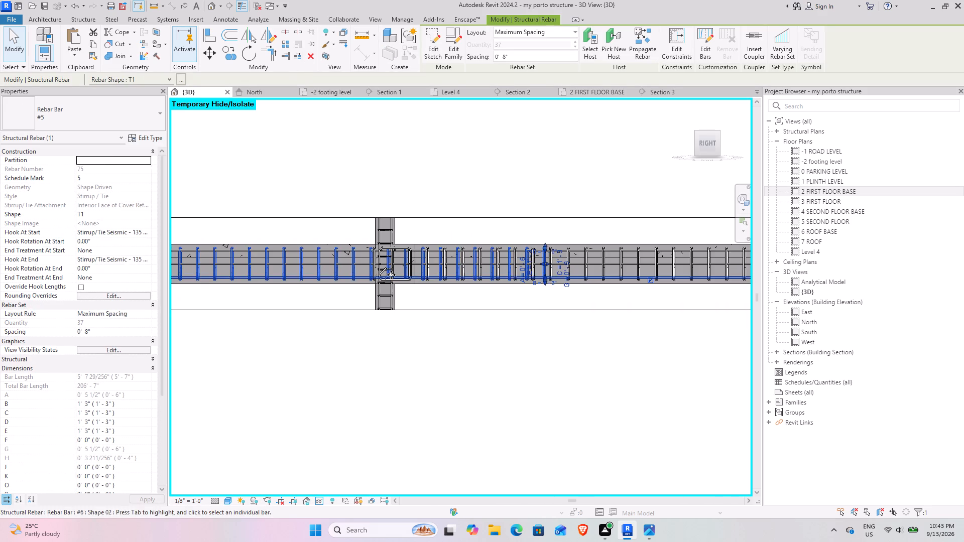
drag(542, 264, 379, 264)
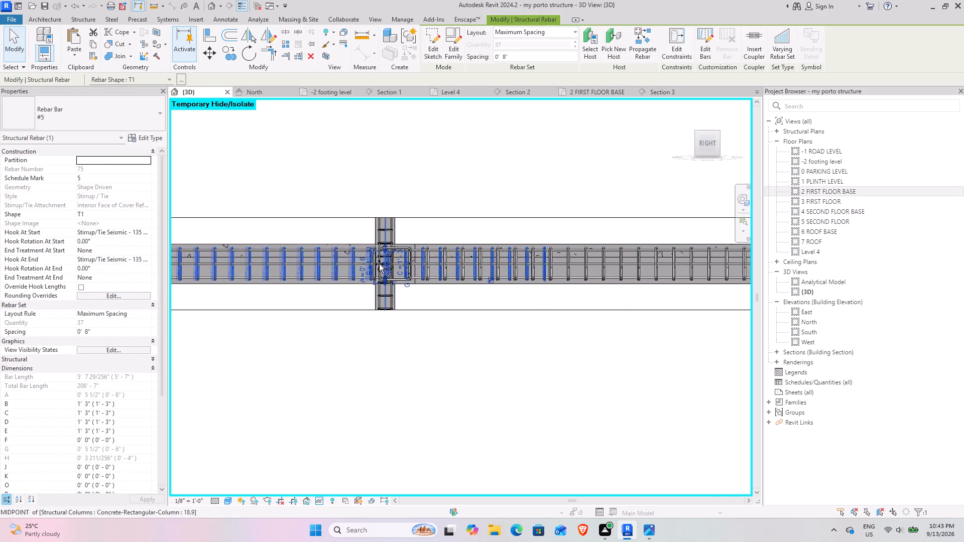
drag(379, 264, 373, 264)
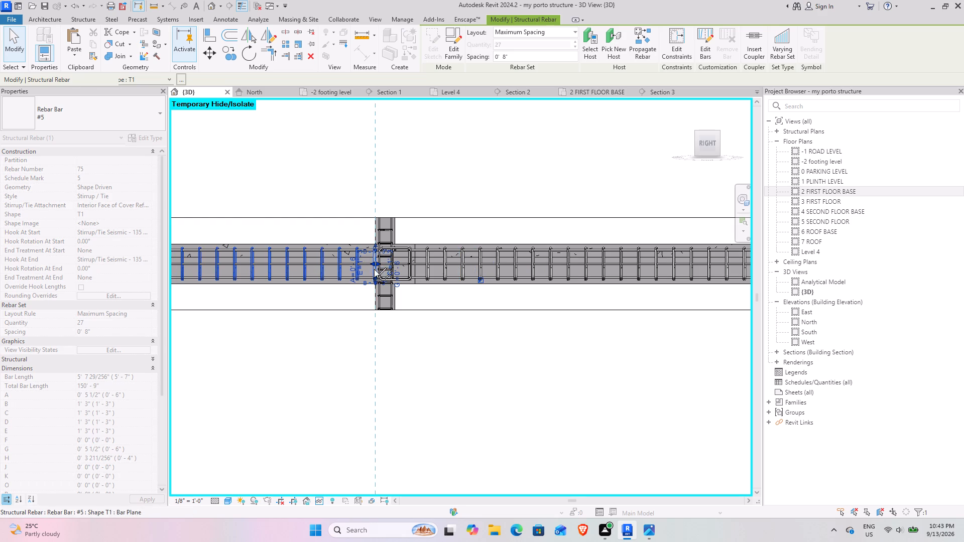
click(472, 345)
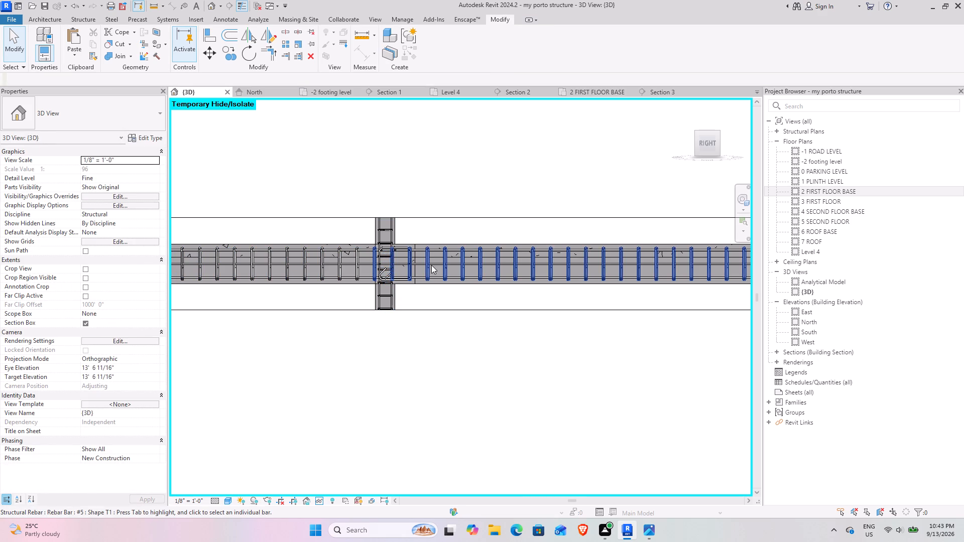
Shorten the #5 stirrup set in the span after the middle column so it starts clear of that column, with 31 stirrups.
click(431, 265)
drag(374, 262, 422, 268)
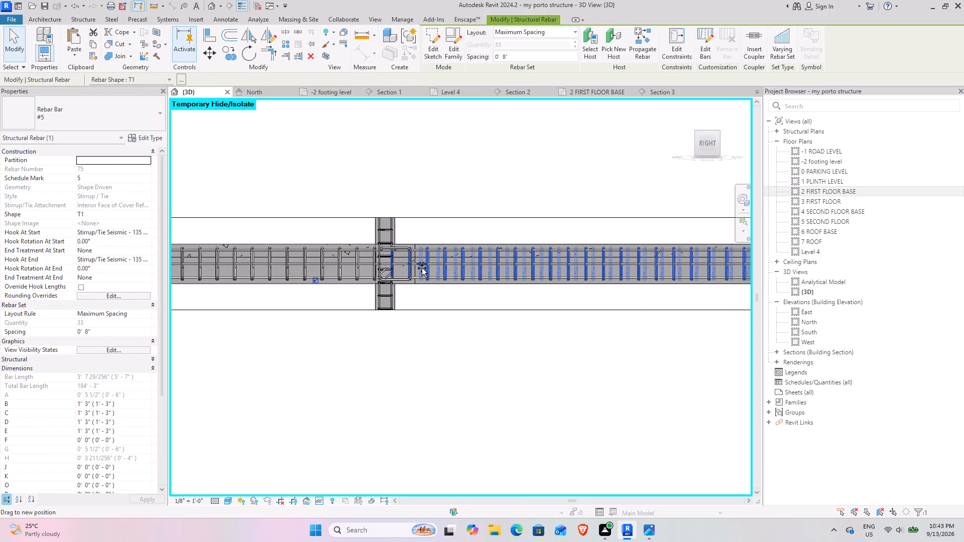
drag(422, 268, 417, 268)
middle_drag(544, 342, 406, 342)
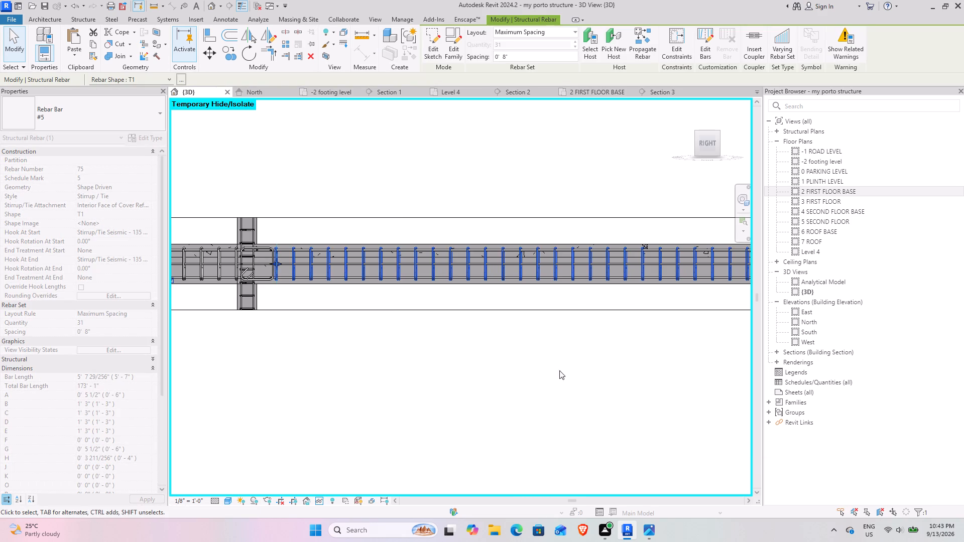
click(642, 356)
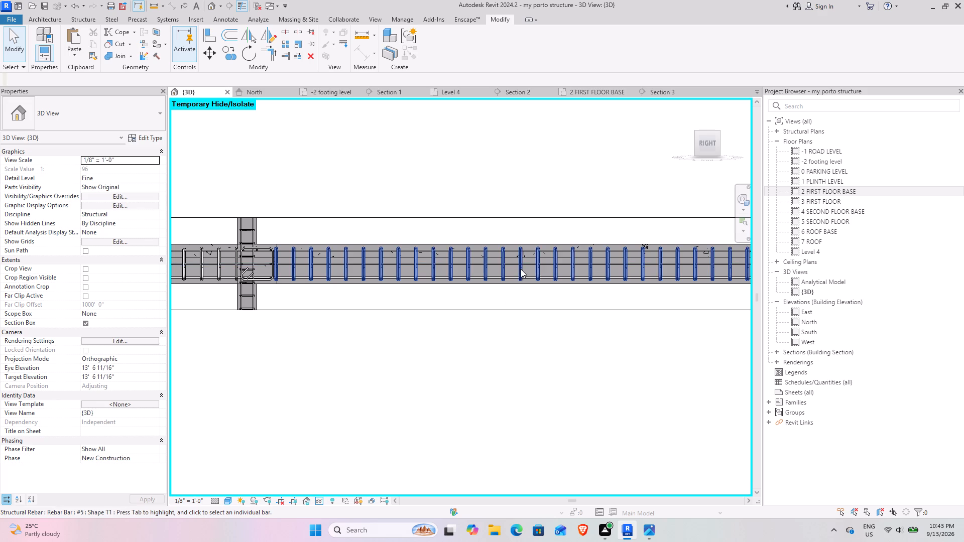
Pull back the other end of the same #5 stirrup set so it stops at the near face of the wide column.
click(523, 271)
middle_drag(591, 285, 260, 299)
scroll(449, 281, up, 3)
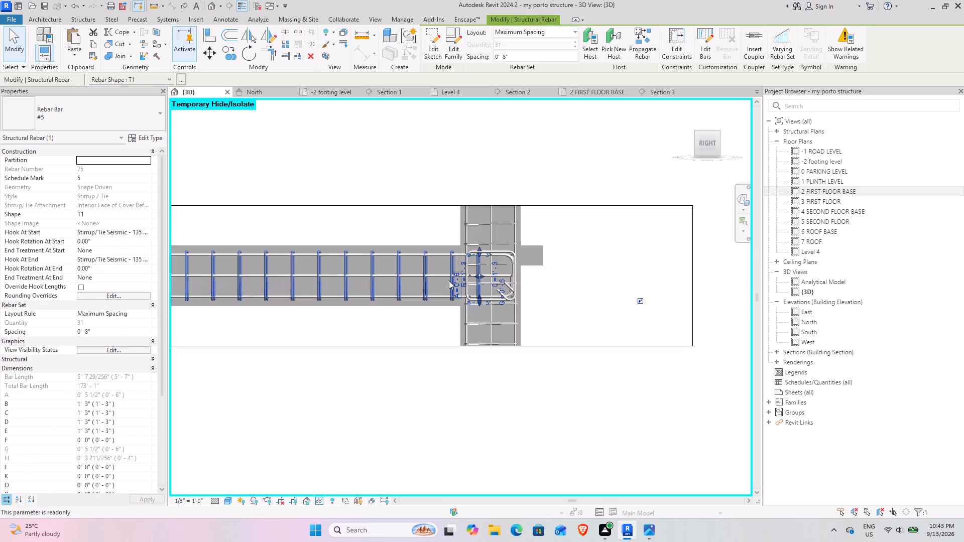
scroll(449, 281, up, 1)
drag(483, 273, 462, 273)
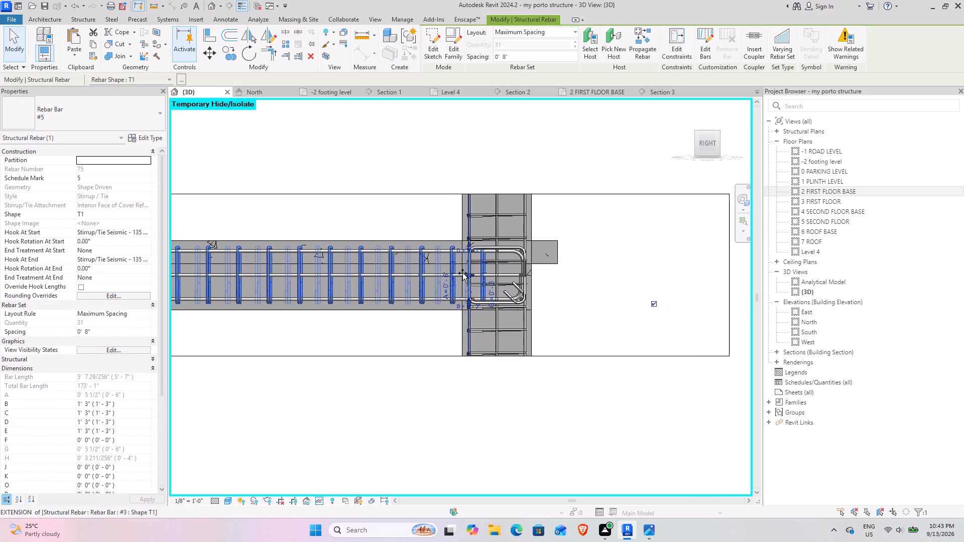
drag(462, 273, 458, 273)
click(384, 393)
scroll(383, 393, down, 4)
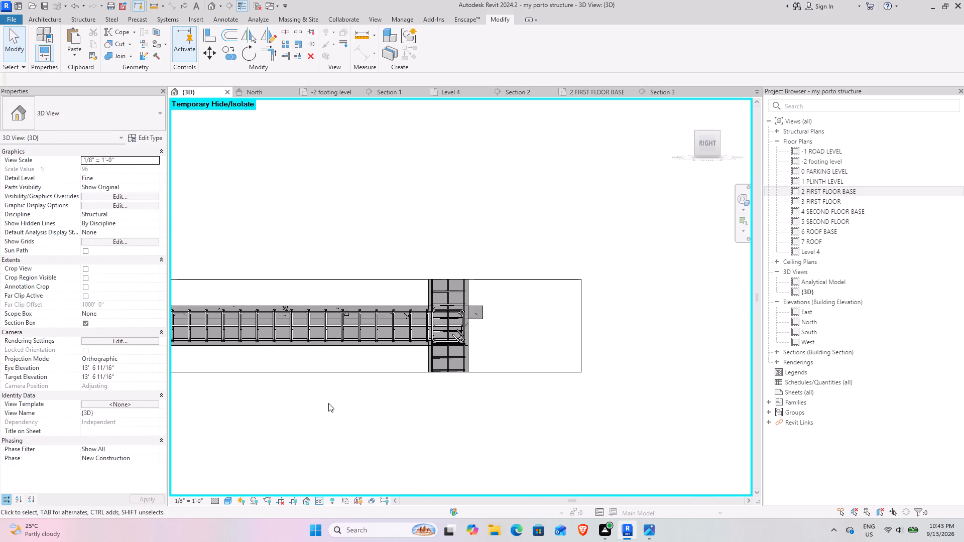
Examine the stirrup spacing back along the beam line and the bars at the first column joint.
middle_drag(328, 403, 521, 369)
middle_drag(432, 374, 711, 328)
middle_drag(409, 332, 637, 336)
middle_drag(376, 334, 661, 335)
scroll(421, 239, up, 9)
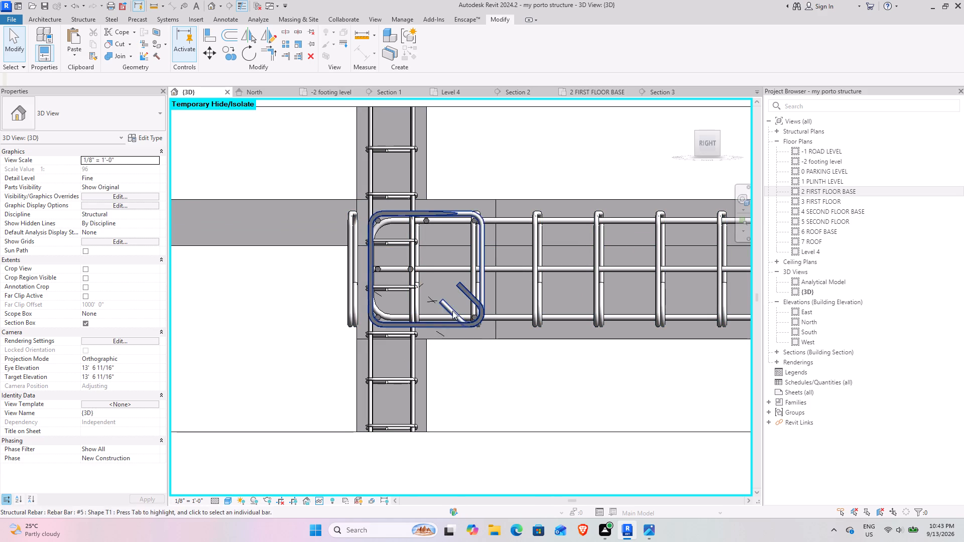
scroll(438, 350, down, 4)
middle_drag(554, 328, 309, 278)
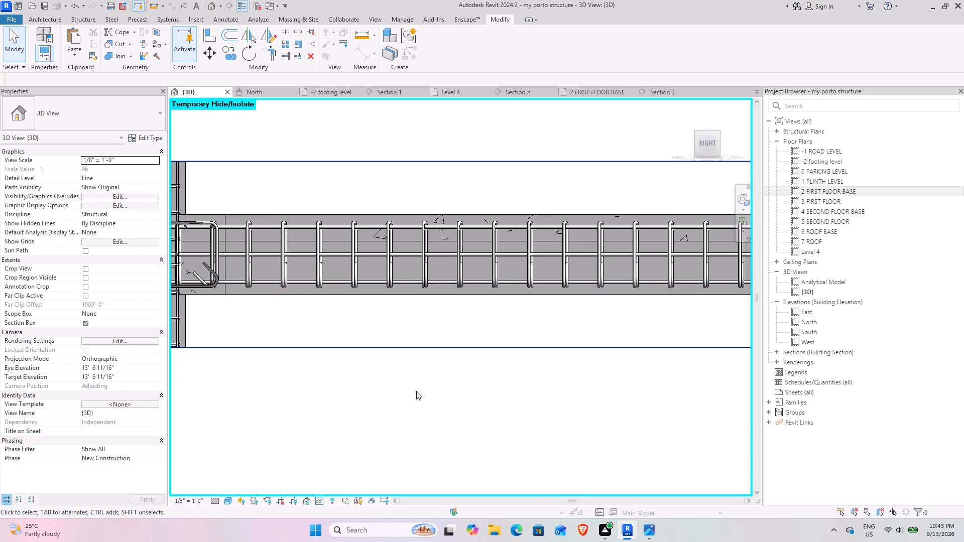
Stretch the section box outward from the beam's side to take in the ends of the crossing girders.
click(417, 358)
click(415, 352)
scroll(415, 352, down, 8)
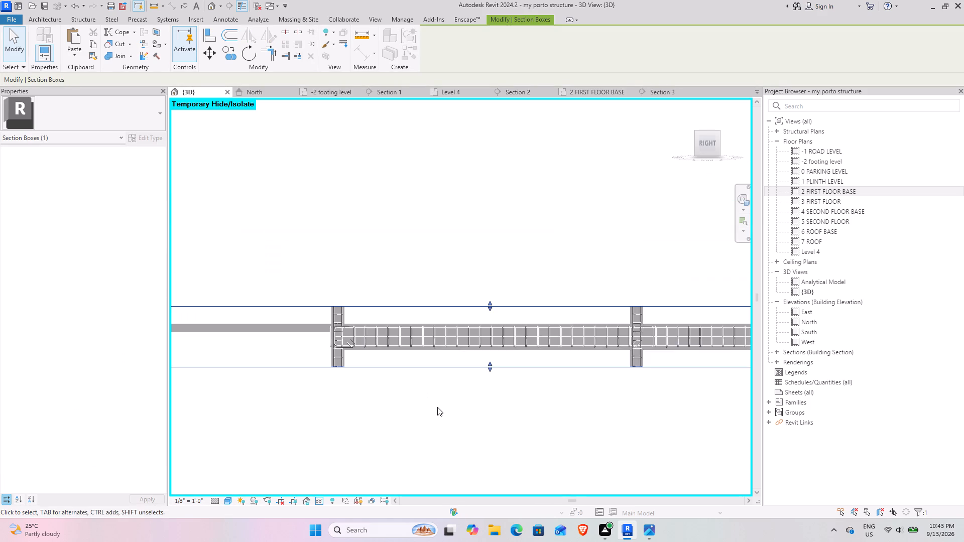
shift+middle_drag(439, 412, 508, 466)
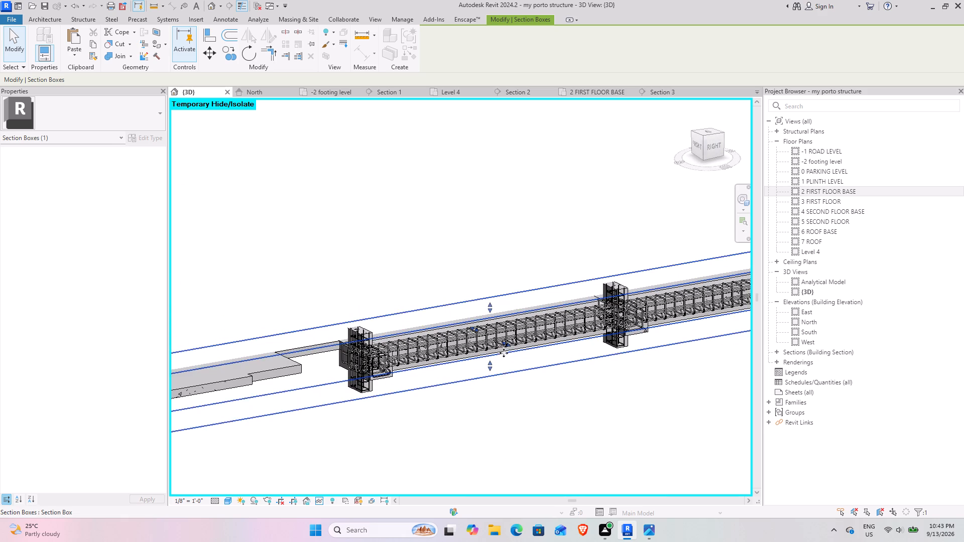
drag(507, 345, 539, 365)
shift+middle_drag(484, 448, 432, 404)
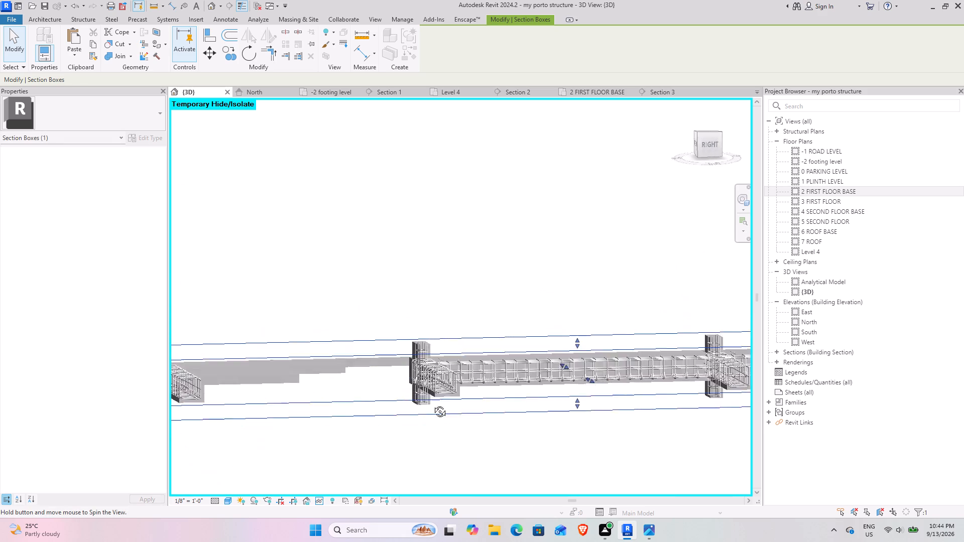
shift+middle_drag(432, 404, 335, 420)
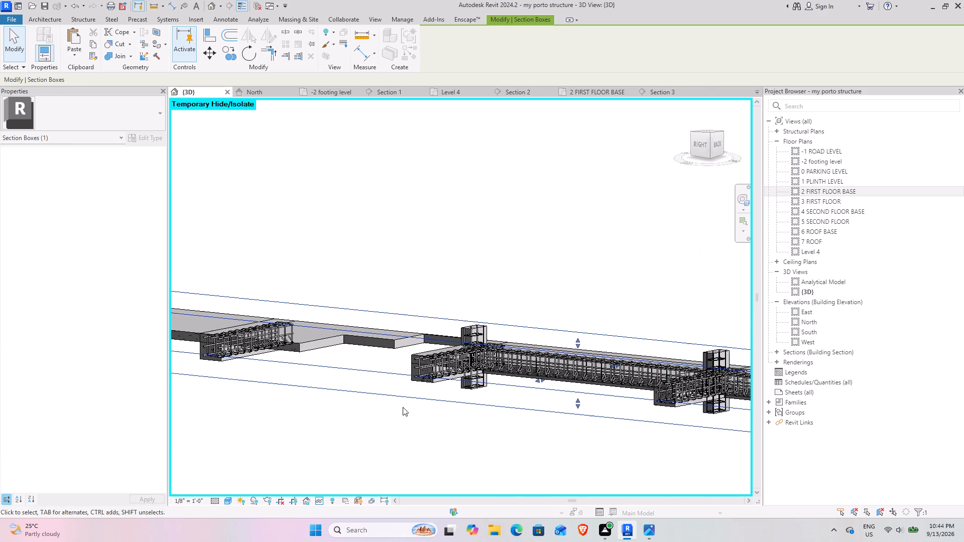
scroll(498, 371, up, 8)
scroll(463, 371, down, 9)
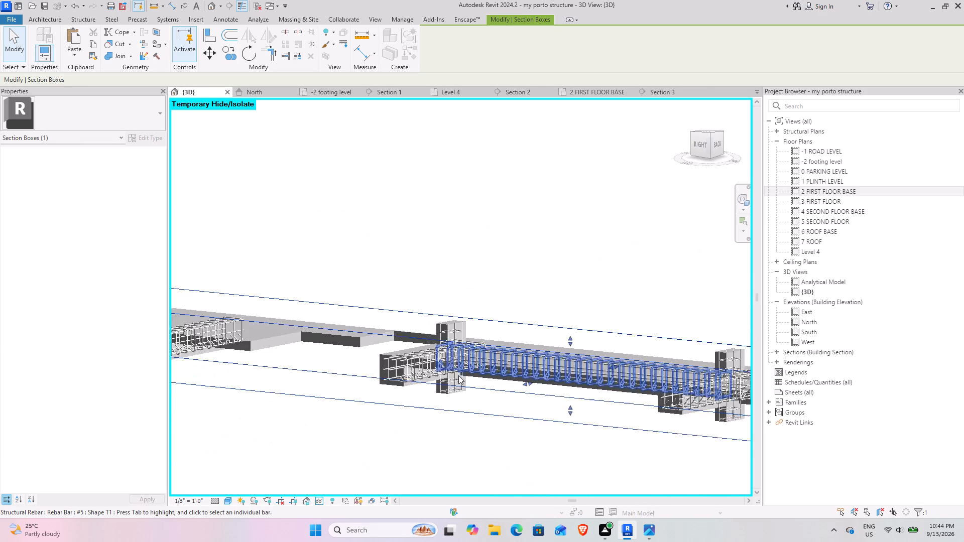
middle_click(377, 386)
shift+middle_drag(426, 391, 449, 378)
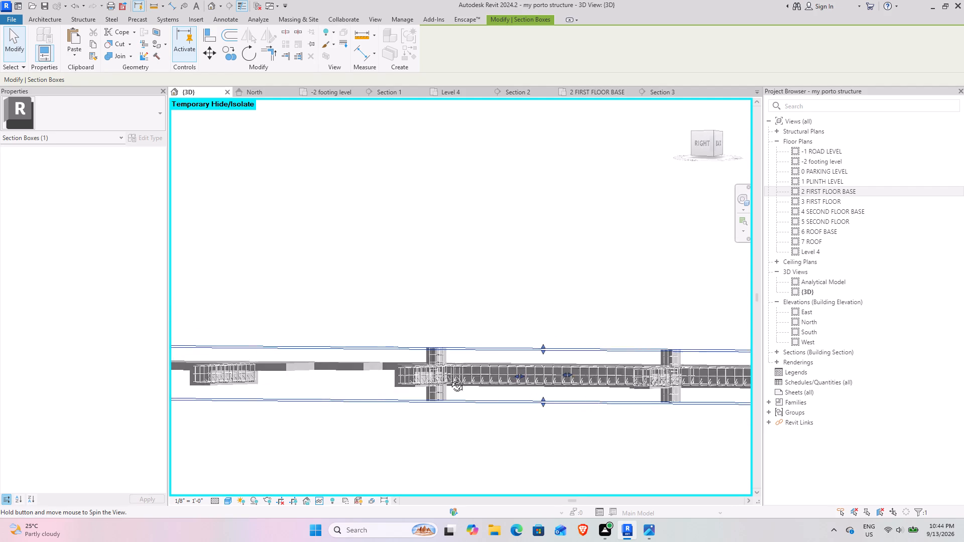
shift+middle_drag(449, 378, 450, 394)
Turn off the section box in the 3D view.
click(470, 249)
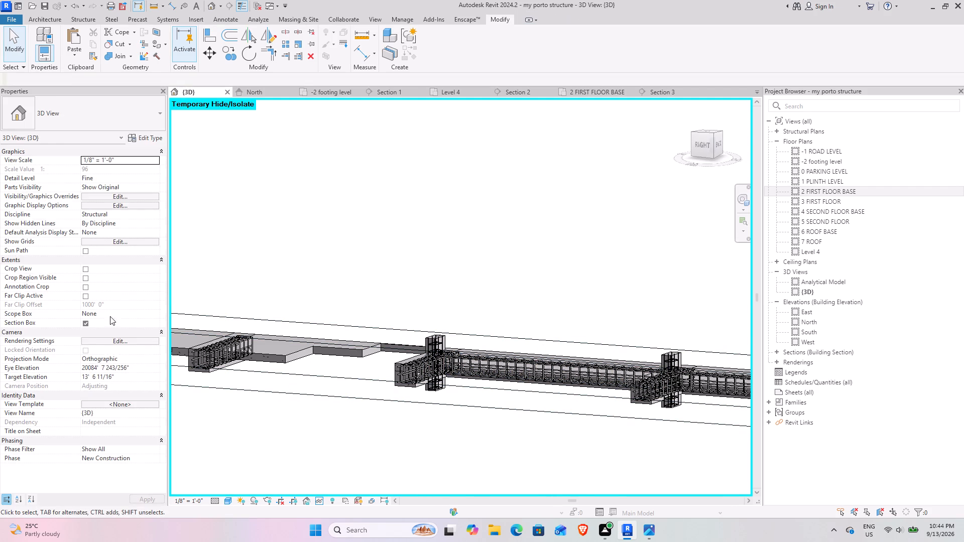
click(87, 322)
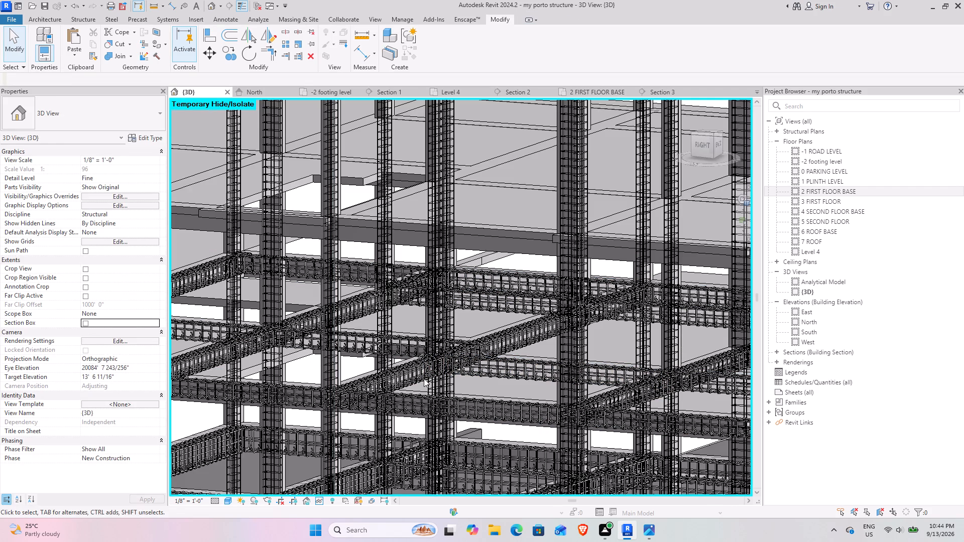
Examine the beam and column reinforcement across the whole structure from several angles, checking the parallel girders and their column joints.
shift+middle_drag(431, 389, 459, 323)
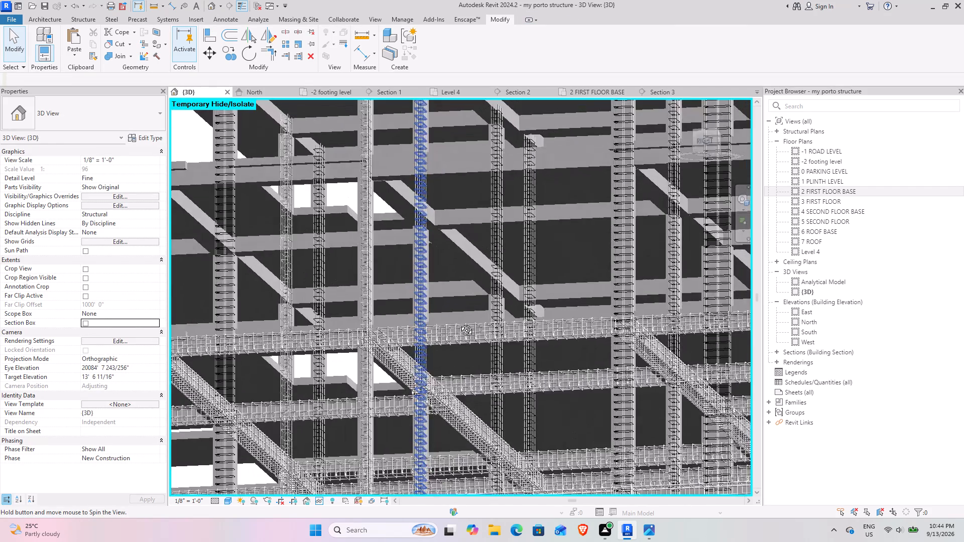
shift+middle_drag(459, 323, 441, 316)
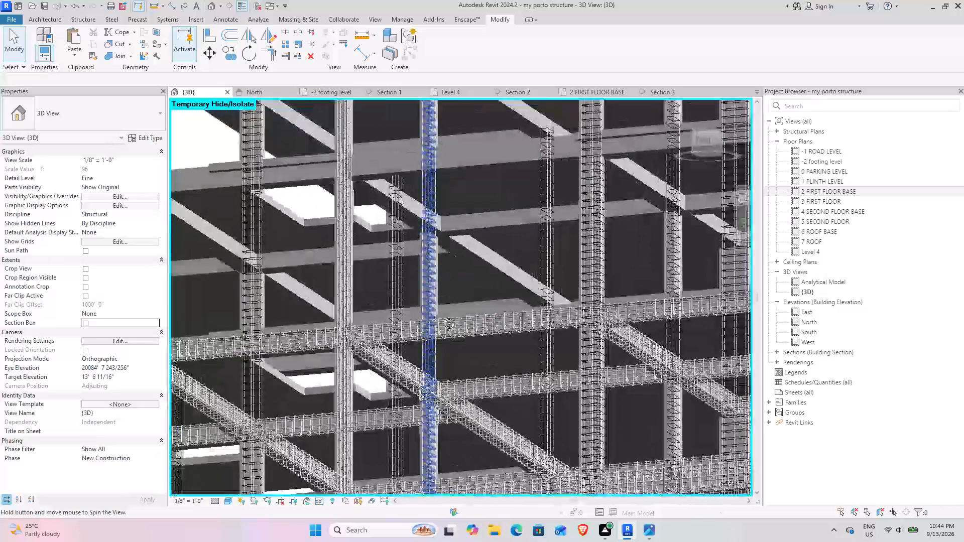
shift+middle_drag(441, 316, 444, 331)
middle_drag(519, 382, 373, 286)
shift+middle_drag(501, 348, 508, 345)
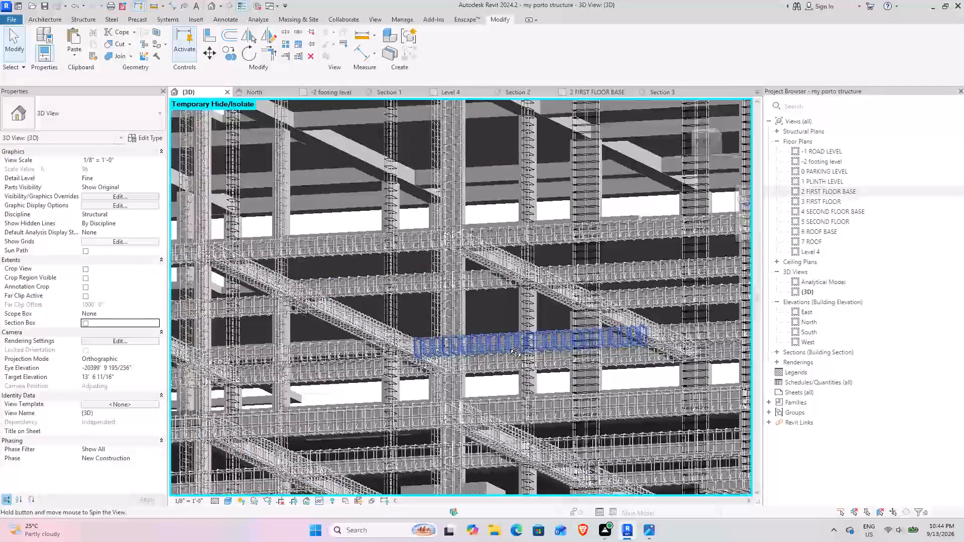
shift+middle_drag(508, 345, 459, 353)
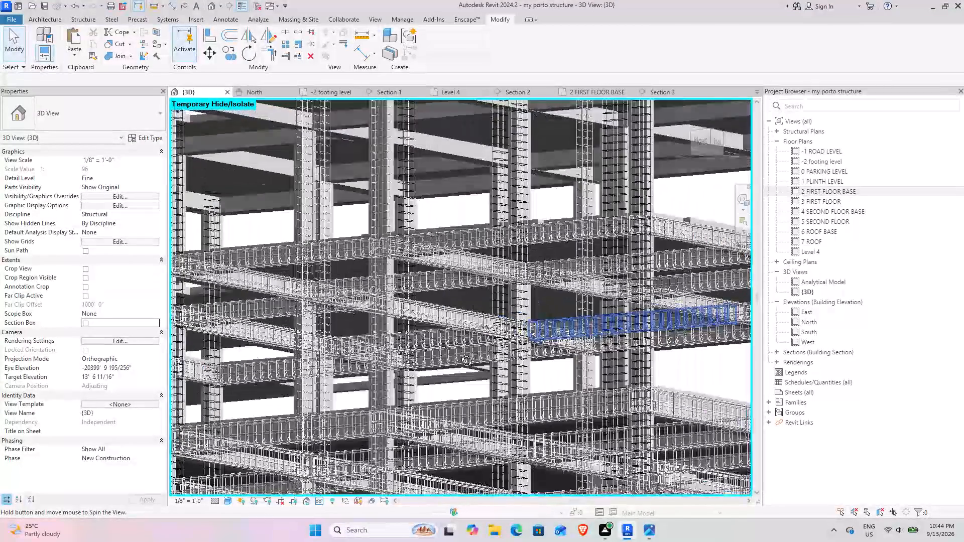
shift+middle_drag(459, 353, 650, 360)
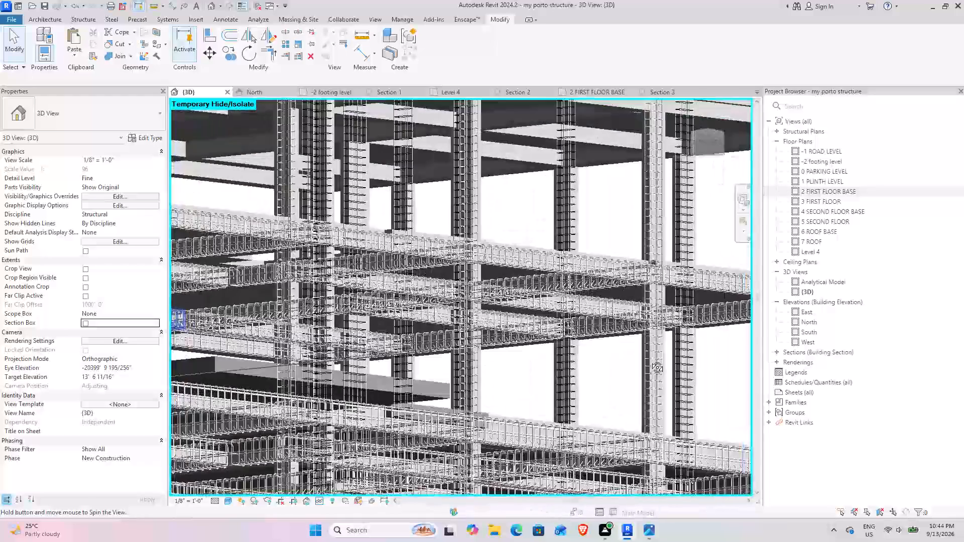
shift+middle_drag(650, 360, 540, 339)
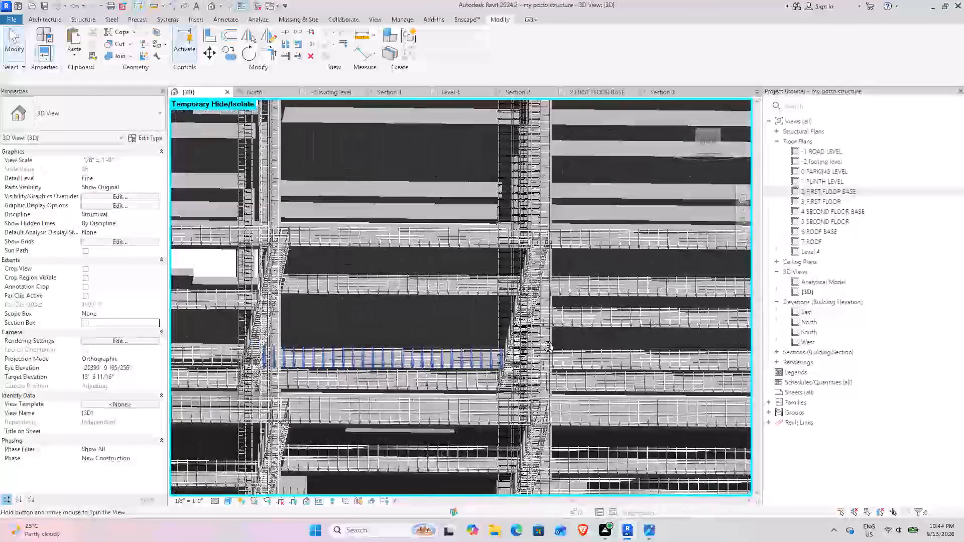
shift+middle_drag(540, 339, 523, 347)
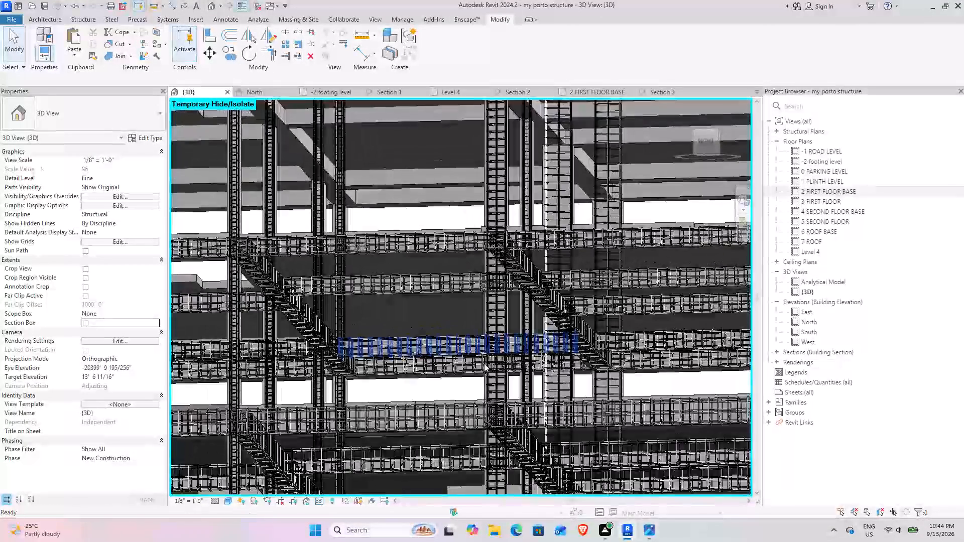
middle_drag(361, 373, 574, 334)
middle_drag(382, 334, 377, 355)
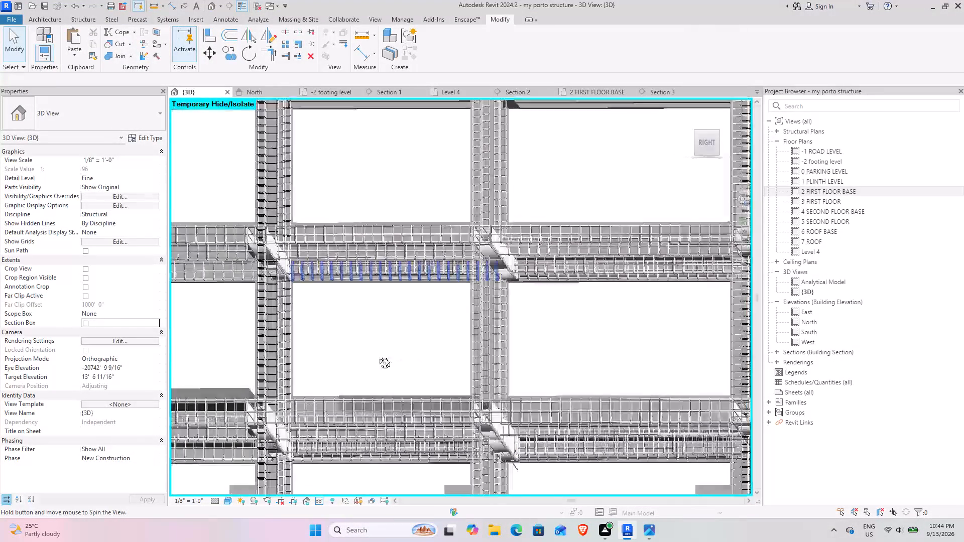
middle_drag(377, 355, 397, 311)
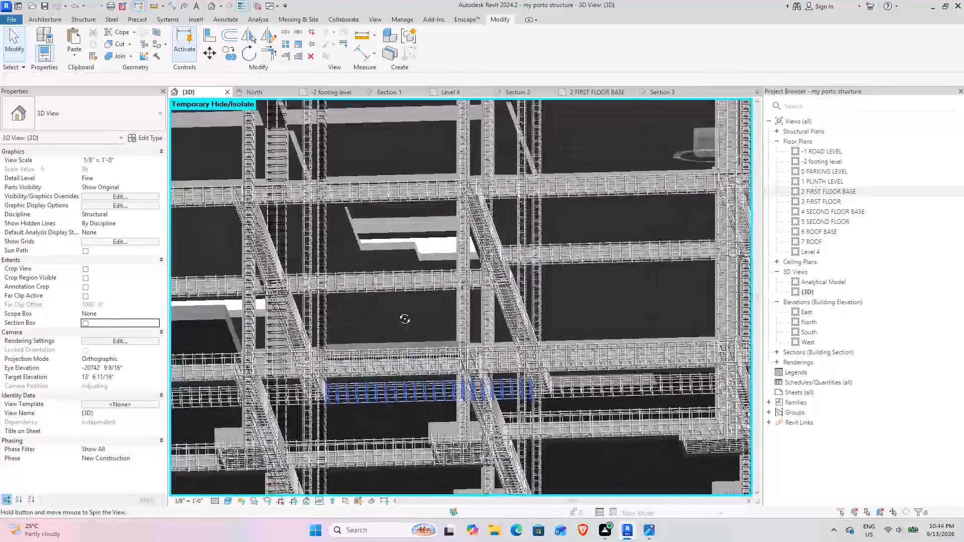
middle_drag(397, 311, 356, 350)
middle_drag(306, 341, 534, 321)
shift+middle_drag(515, 323, 525, 313)
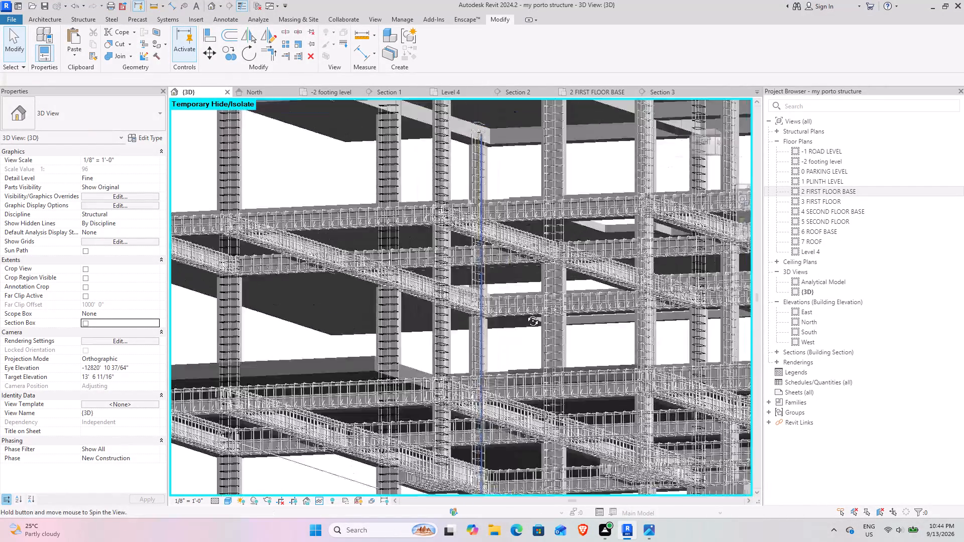
shift+middle_drag(525, 313, 486, 308)
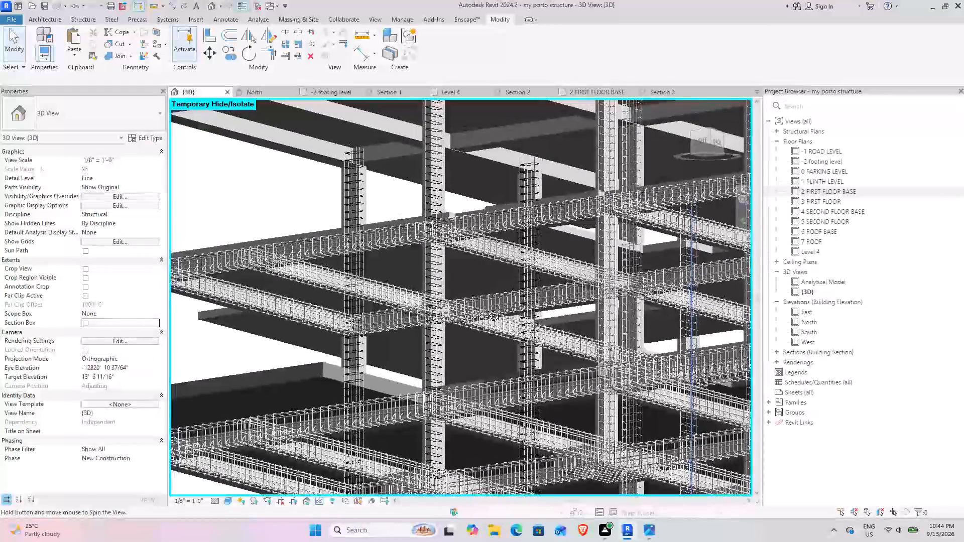
shift+middle_drag(486, 308, 518, 316)
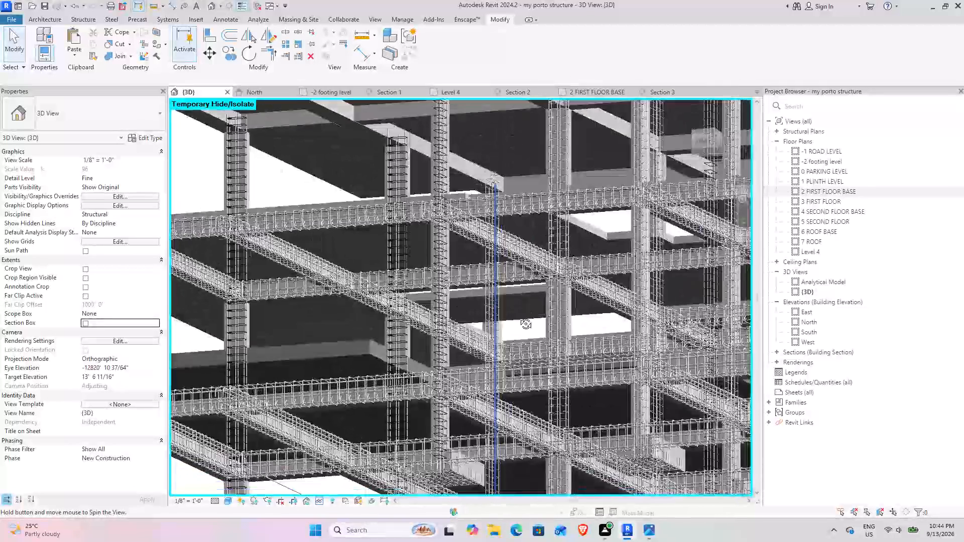
shift+middle_drag(518, 316, 551, 315)
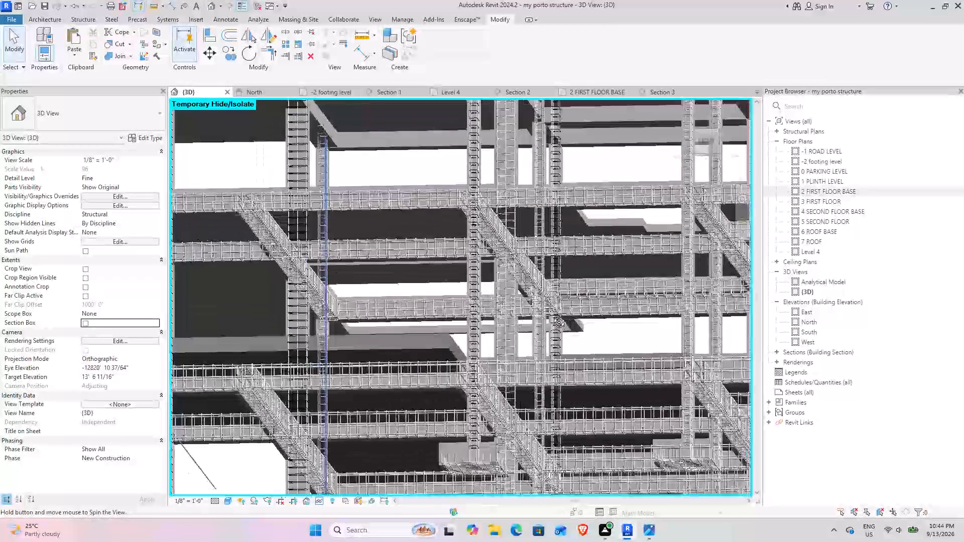
shift+middle_drag(551, 315, 562, 326)
middle_drag(643, 308, 236, 308)
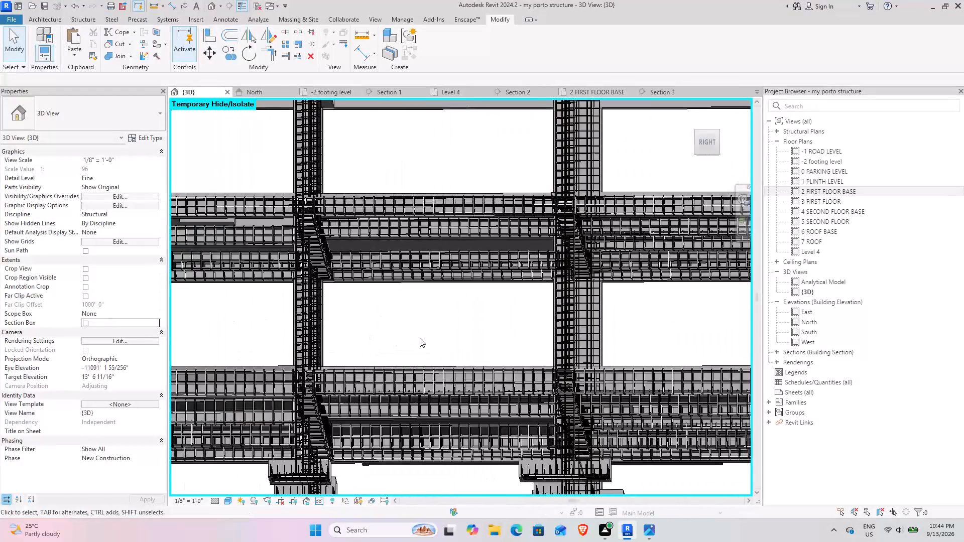
middle_drag(422, 337, 439, 307)
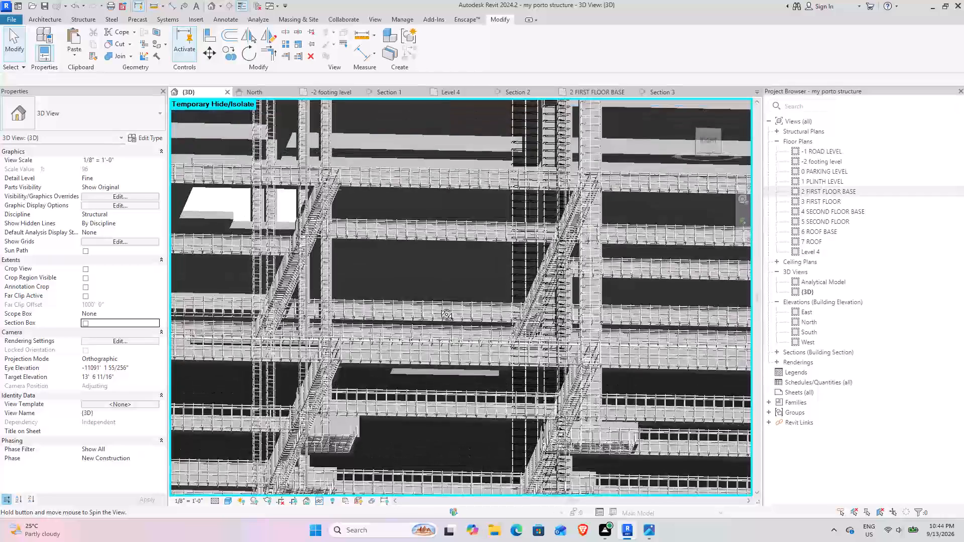
middle_drag(439, 307, 441, 327)
middle_drag(535, 306, 185, 306)
middle_drag(377, 309, 284, 295)
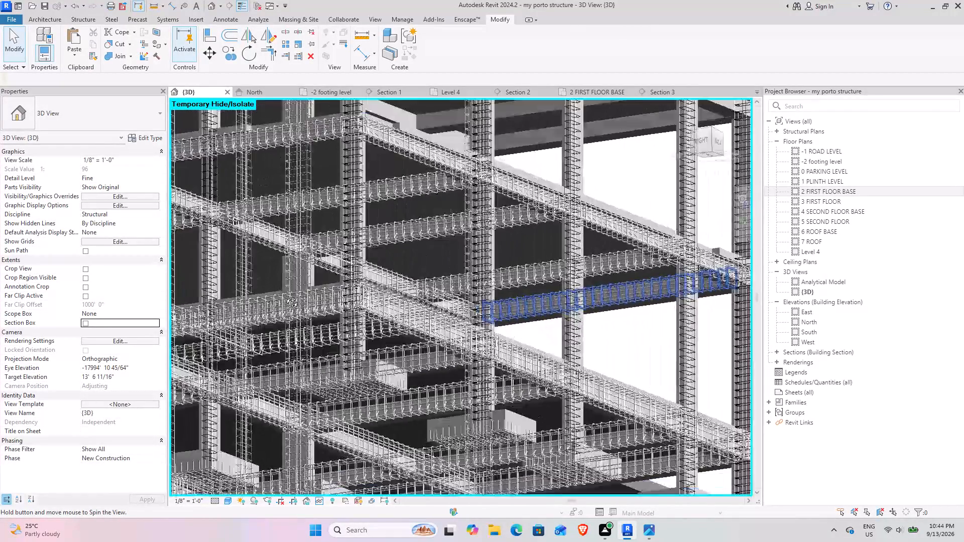
middle_drag(284, 295, 280, 299)
shift+middle_drag(469, 299, 338, 275)
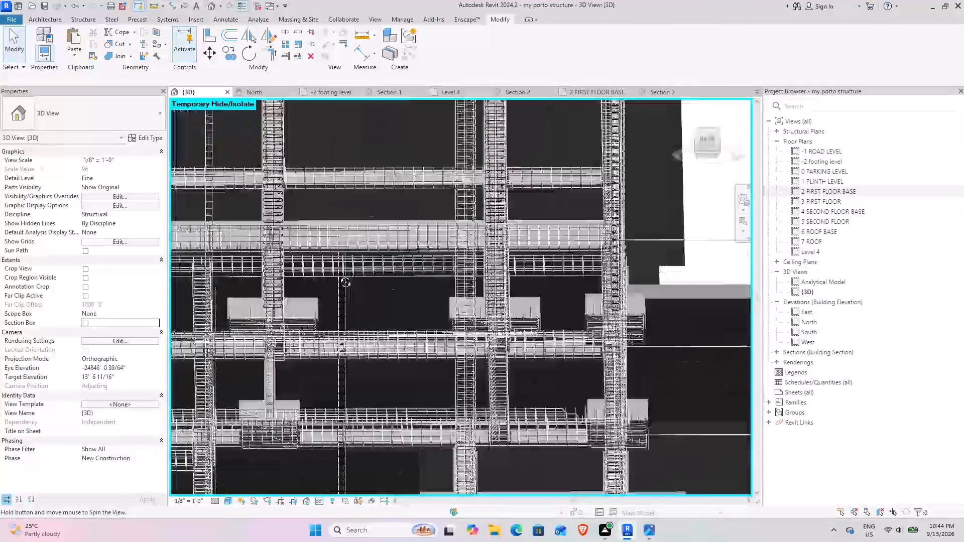
shift+middle_drag(338, 275, 277, 302)
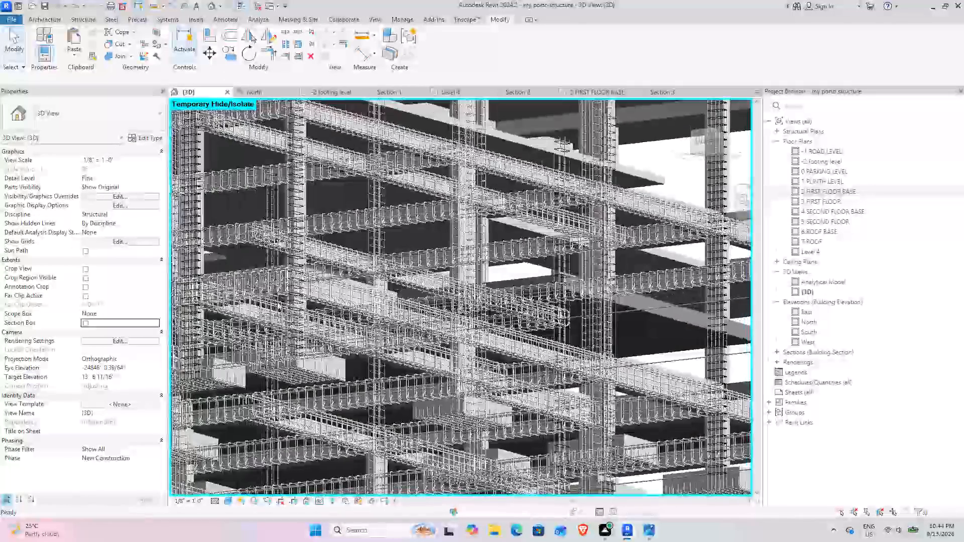
middle_drag(472, 292, 412, 275)
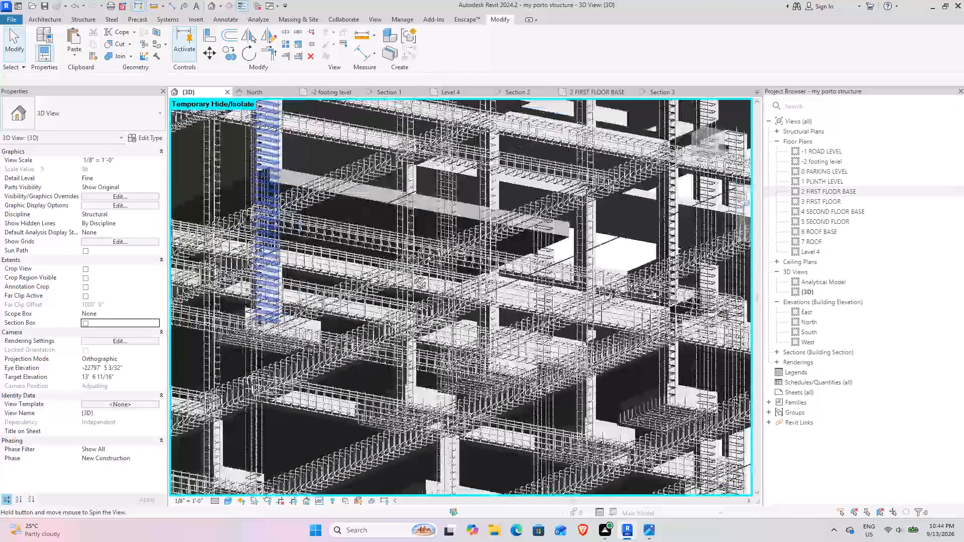
Examine the first-floor girder stirrups and the beam-column joints from above, below and the side.
middle_drag(412, 275, 402, 278)
scroll(411, 170, up, 7)
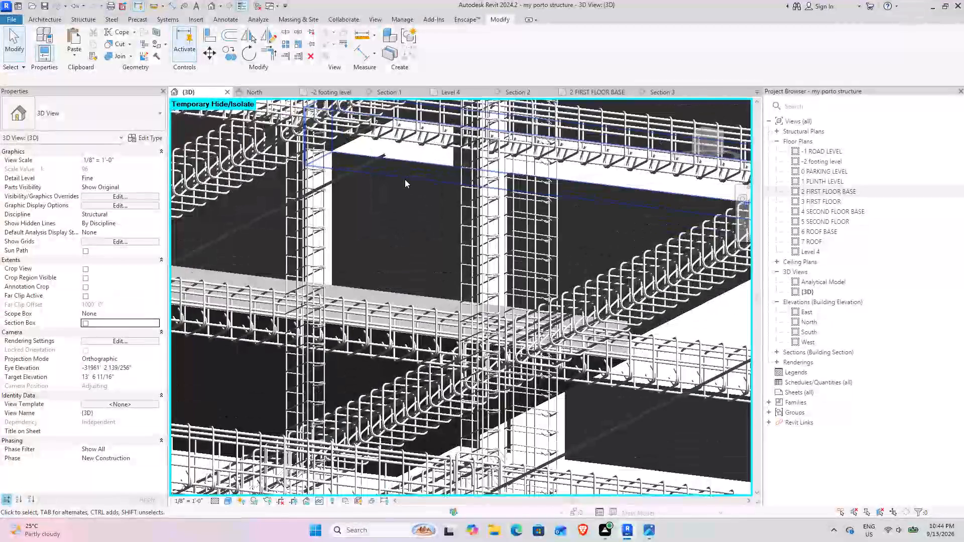
click(405, 178)
shift+middle_drag(433, 245, 431, 232)
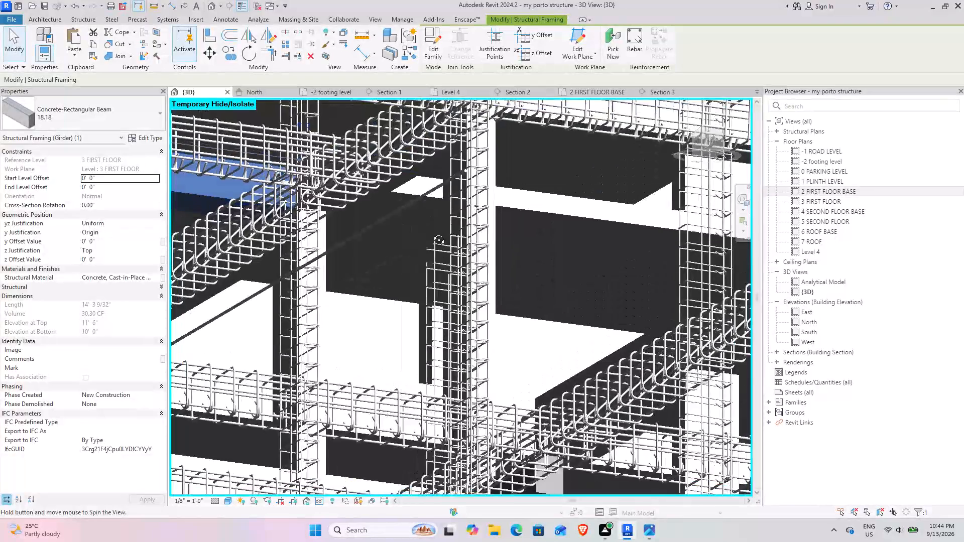
shift+middle_drag(431, 232, 314, 217)
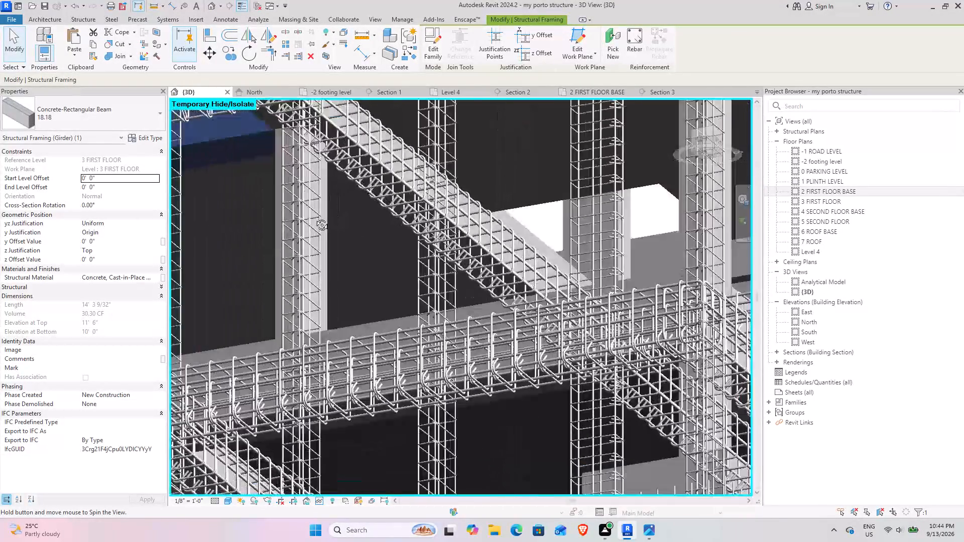
shift+middle_drag(314, 217, 362, 254)
middle_drag(269, 262, 565, 274)
shift+middle_drag(420, 272, 430, 281)
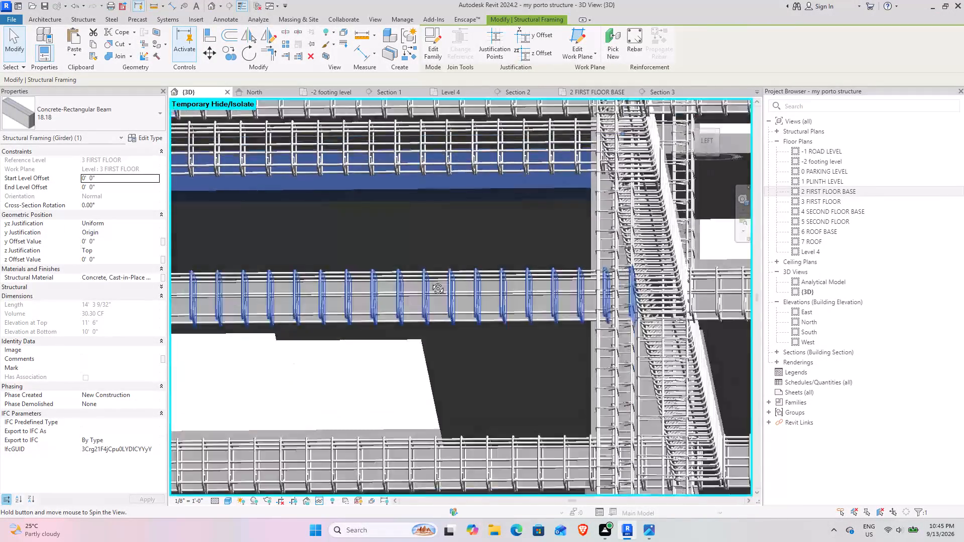
shift+middle_drag(430, 281, 413, 422)
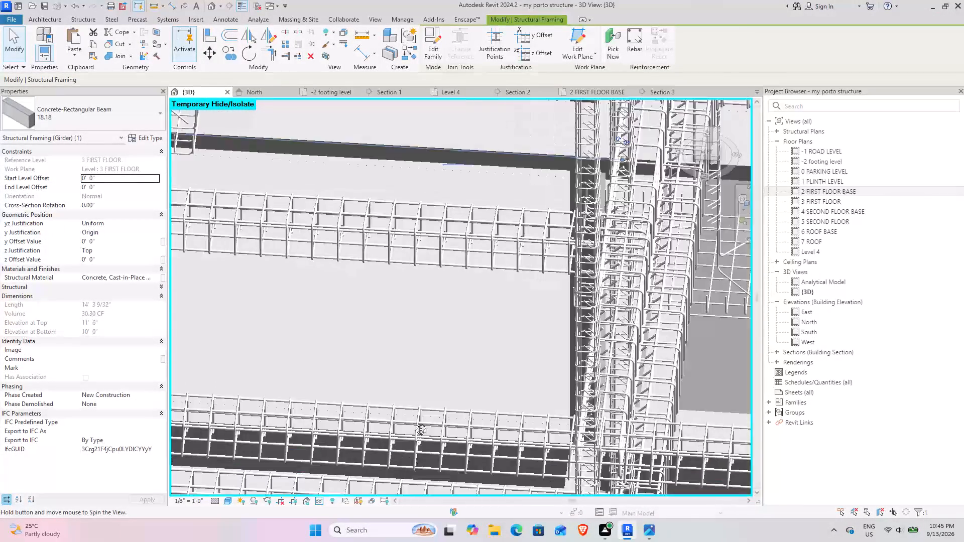
shift+middle_drag(413, 422, 451, 264)
middle_drag(456, 269, 473, 441)
click(461, 413)
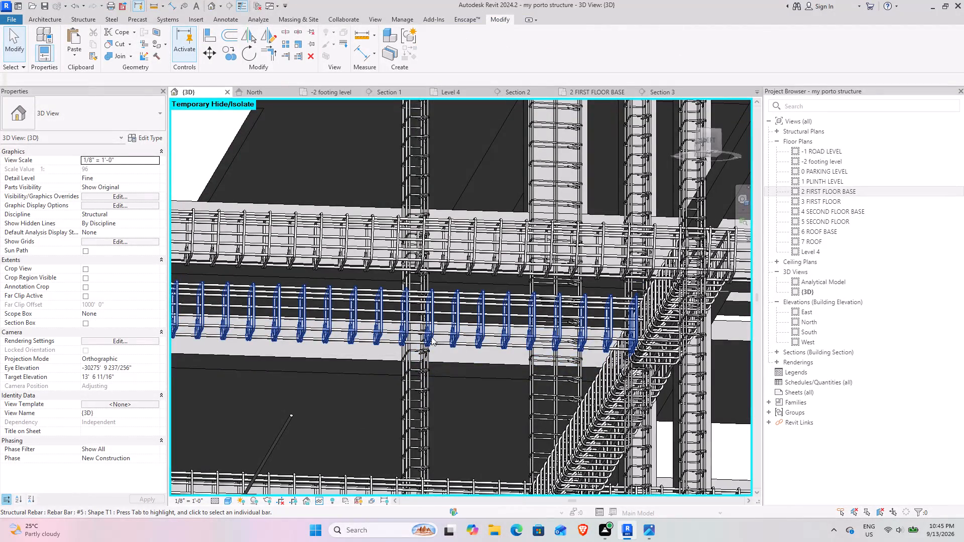
shift+middle_drag(447, 354, 494, 298)
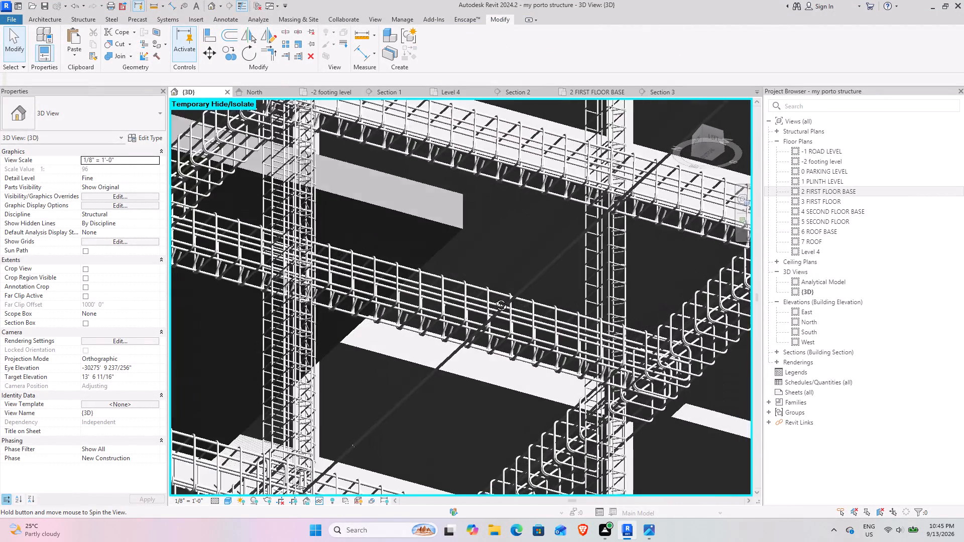
shift+middle_drag(494, 298, 495, 294)
Select a #6 longitudinal girder bar and examine its run through the beam grid and the surrounding column joints.
click(571, 343)
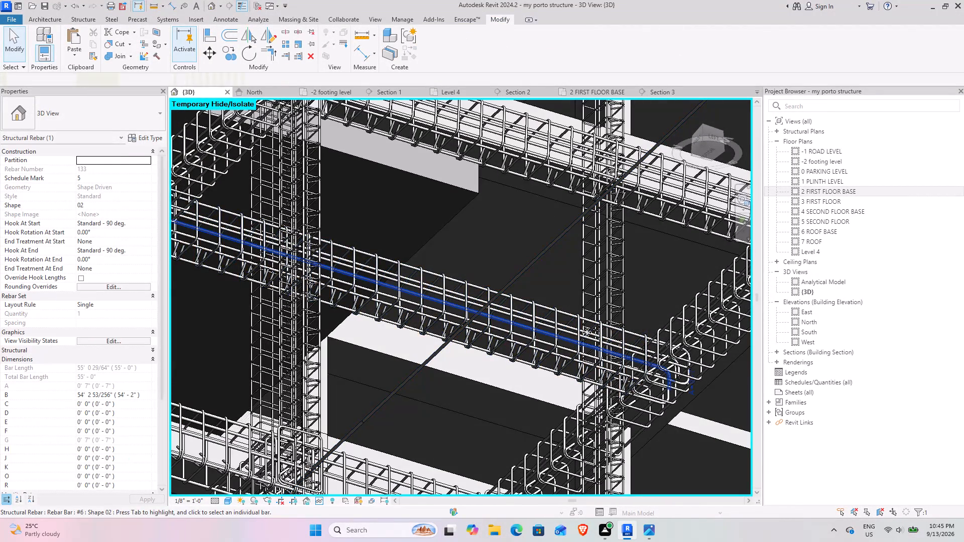
shift+middle_drag(592, 322, 564, 392)
scroll(560, 390, down, 4)
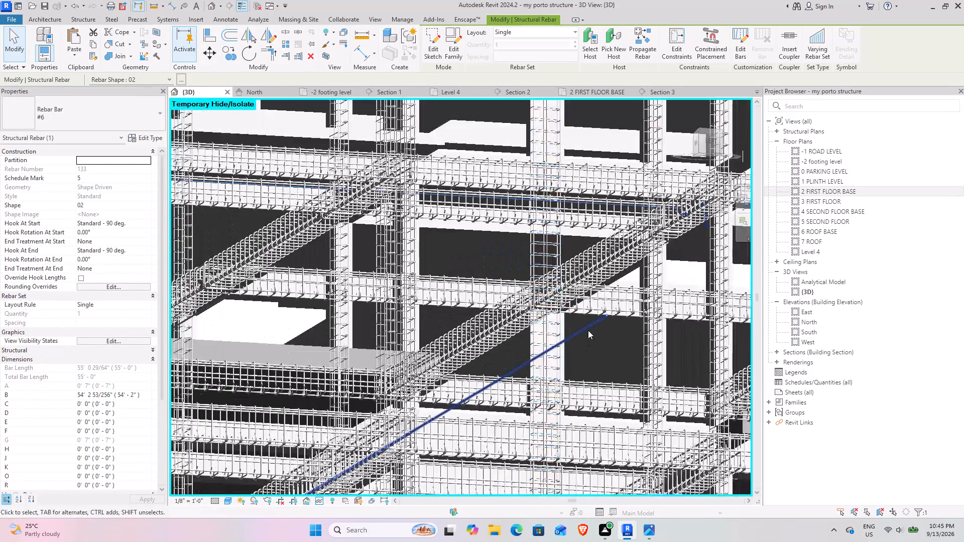
shift+middle_drag(588, 330, 576, 470)
middle_drag(563, 377, 490, 362)
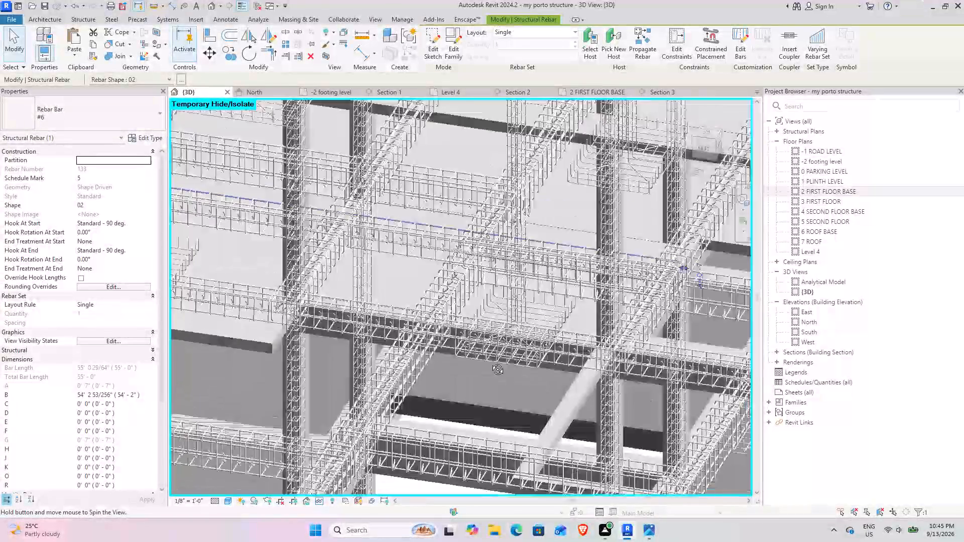
middle_drag(490, 362, 467, 261)
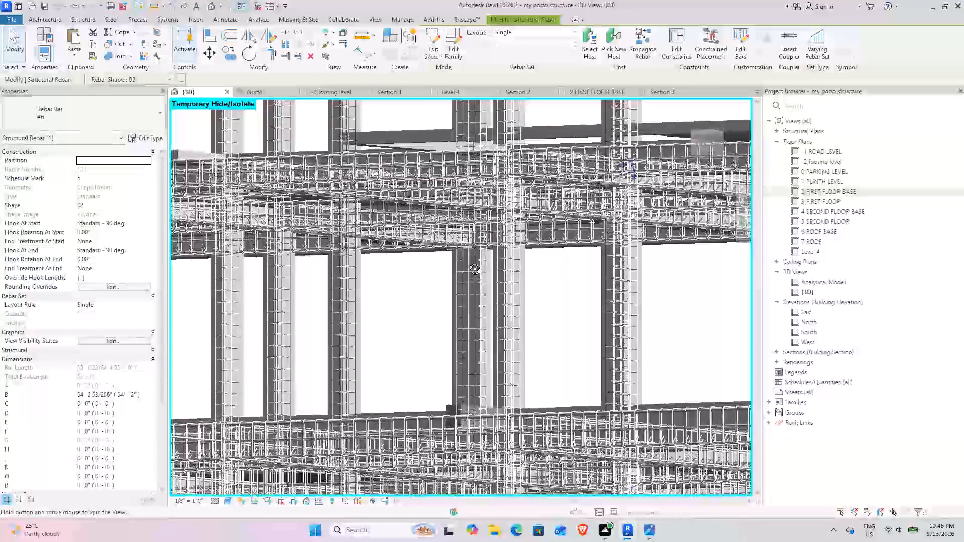
middle_drag(467, 261, 488, 235)
shift+middle_drag(438, 241, 445, 211)
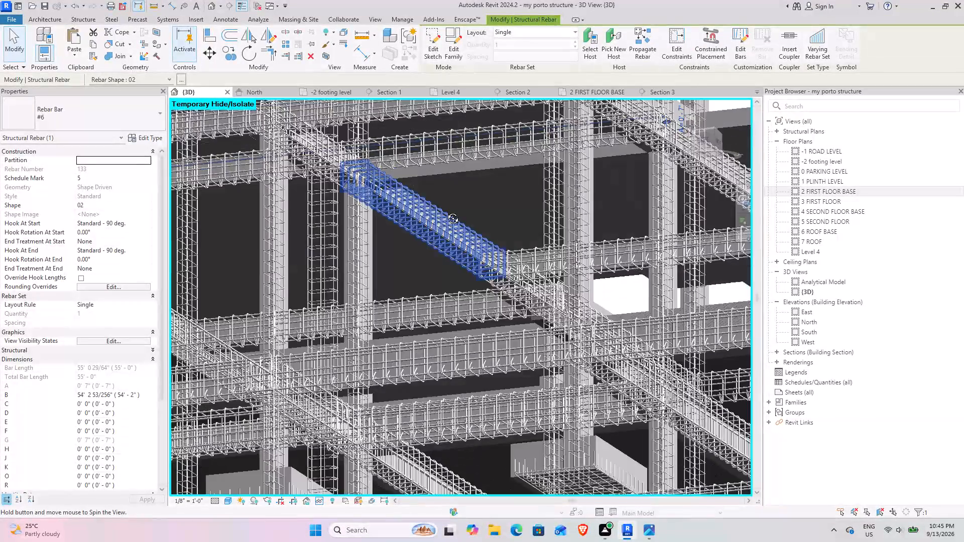
shift+middle_drag(445, 211, 450, 188)
scroll(418, 140, up, 7)
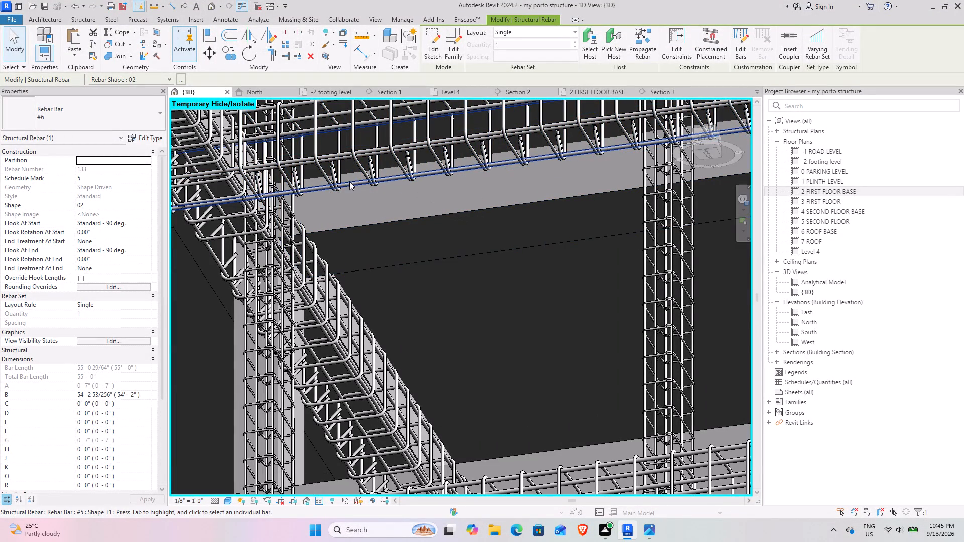
middle_drag(295, 288, 568, 344)
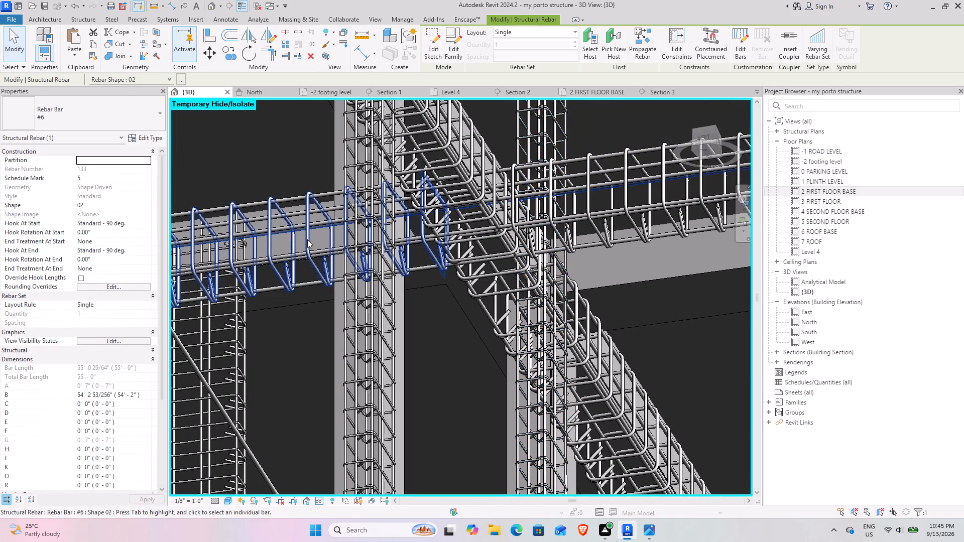
Isolate the 18.18 first-floor girder with a section box and extend the box lengthwise beyond both ends of the girder.
click(308, 305)
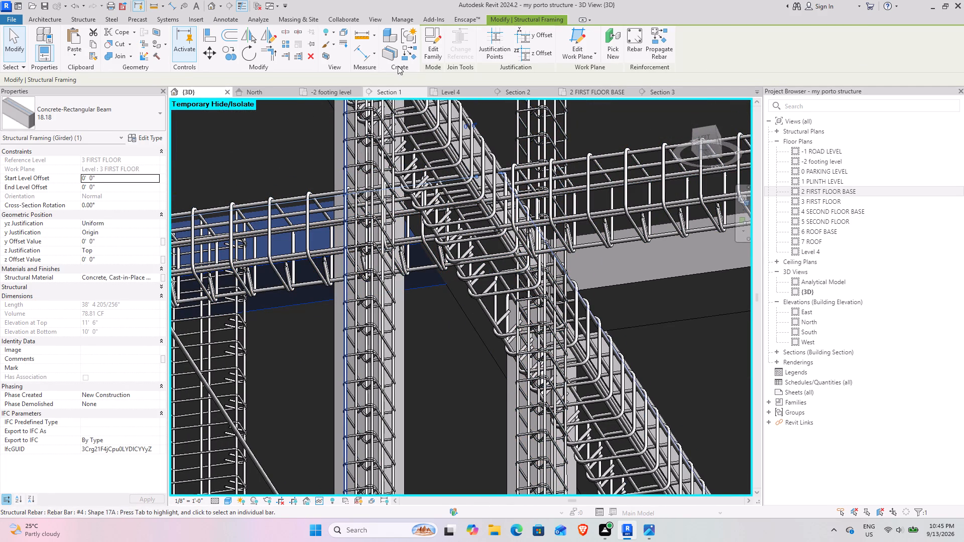
click(328, 54)
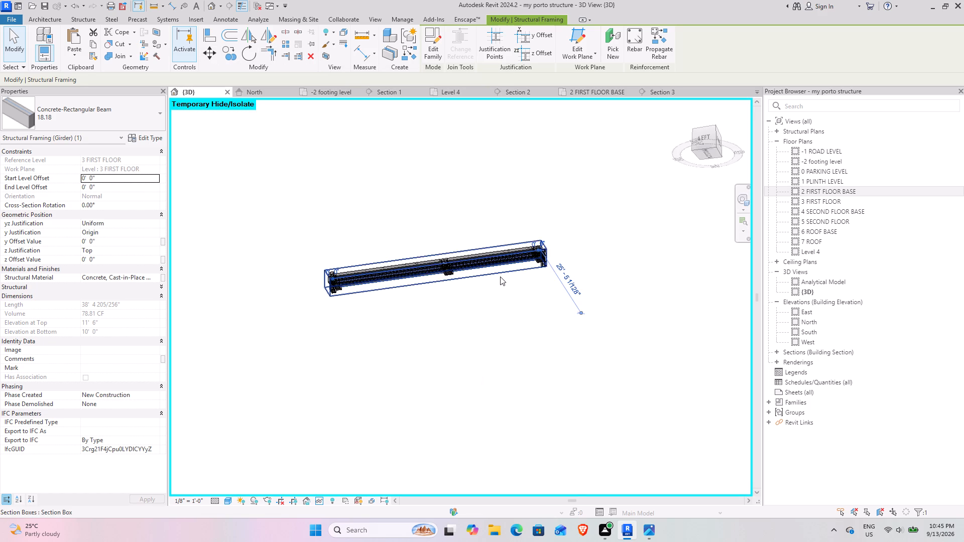
click(500, 277)
drag(327, 283, 214, 302)
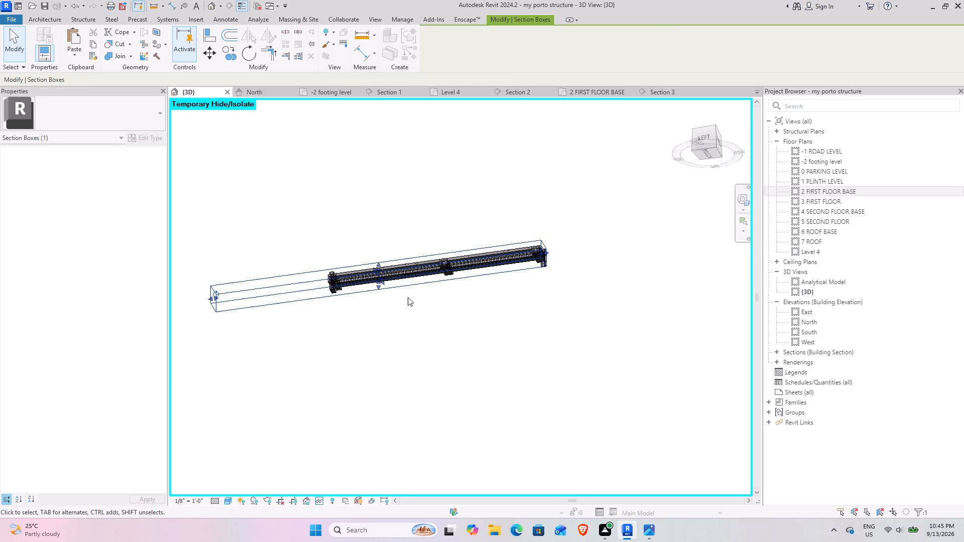
drag(547, 252, 664, 228)
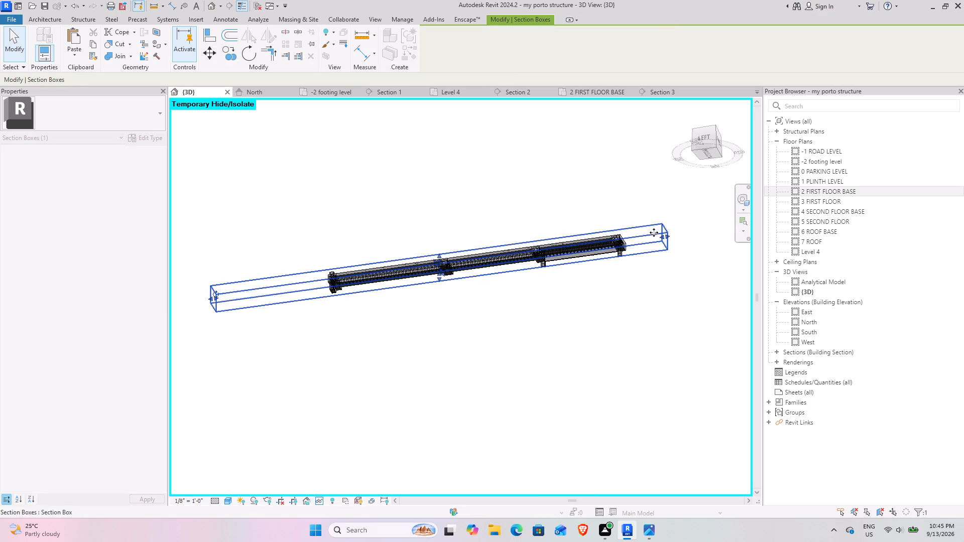
click(620, 292)
Examine the boxed beam line's stirrups, longitudinal bars and column joints from both sides, above and below.
scroll(600, 243, up, 13)
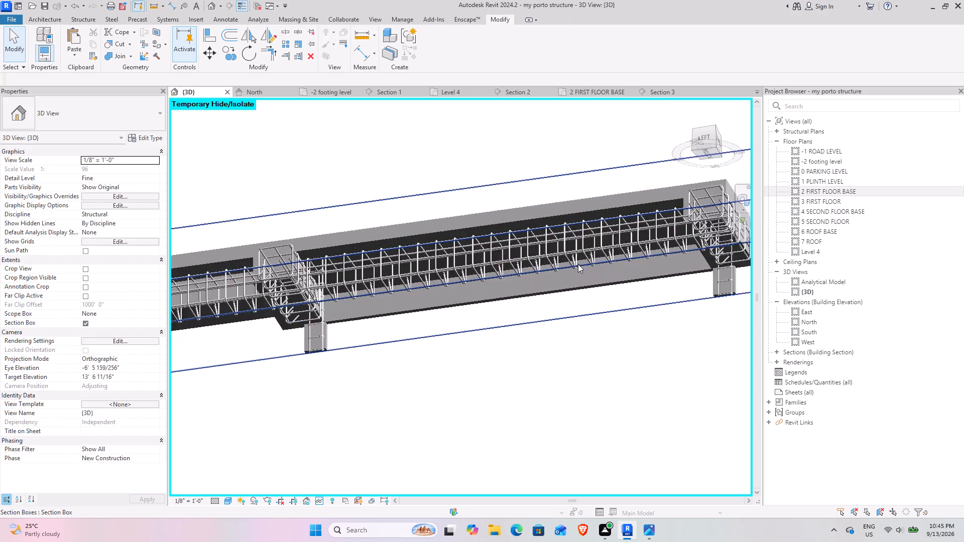
scroll(524, 376, down, 4)
shift+middle_drag(503, 379, 520, 477)
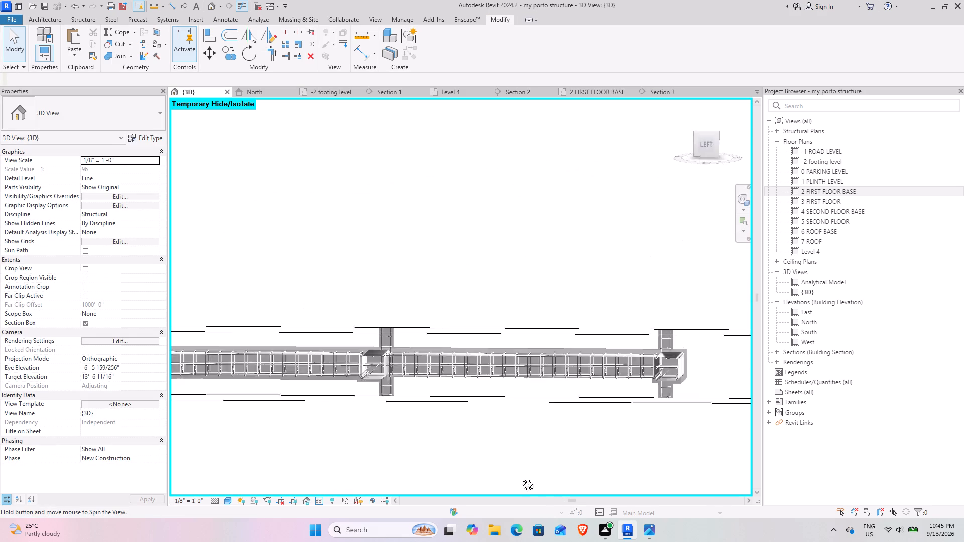
shift+middle_drag(520, 477, 494, 463)
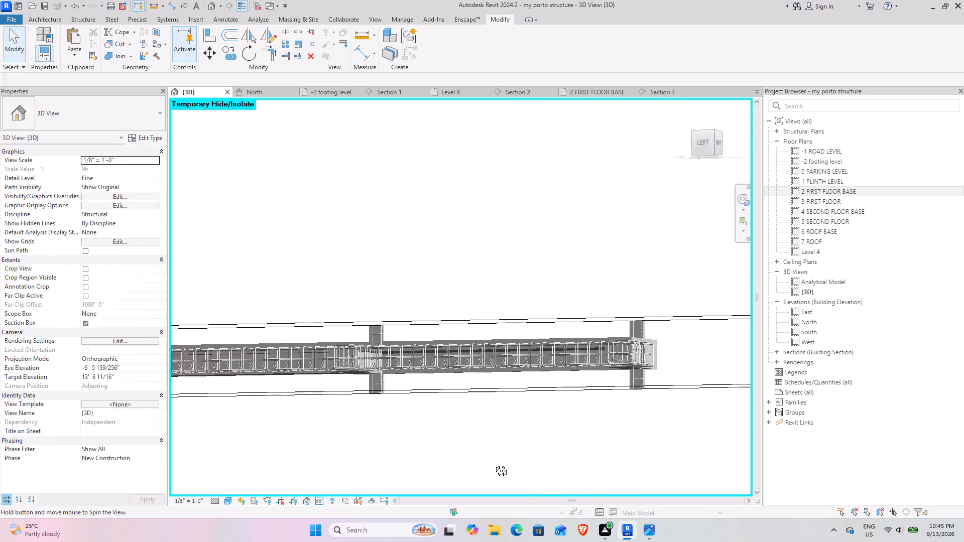
shift+middle_drag(494, 463, 506, 482)
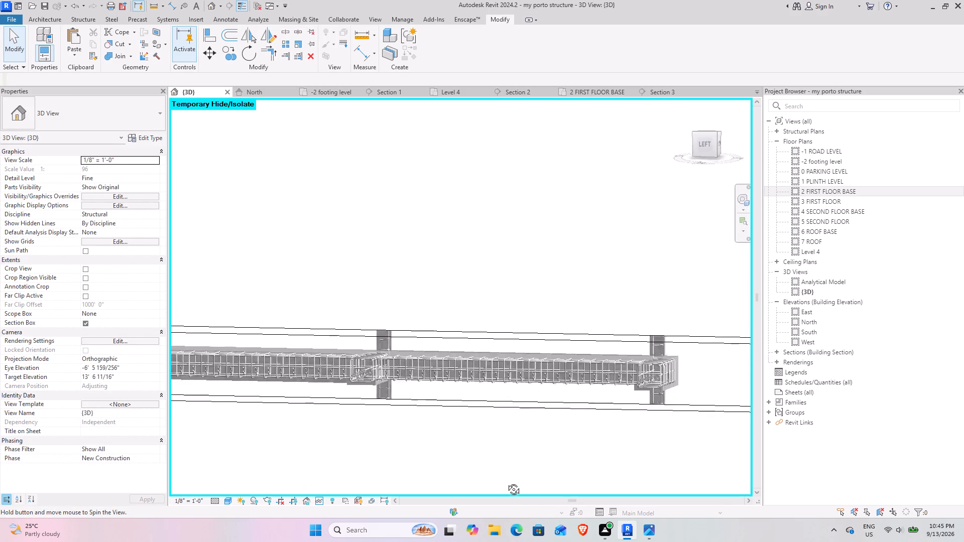
shift+middle_drag(506, 482, 370, 371)
middle_drag(376, 373, 728, 438)
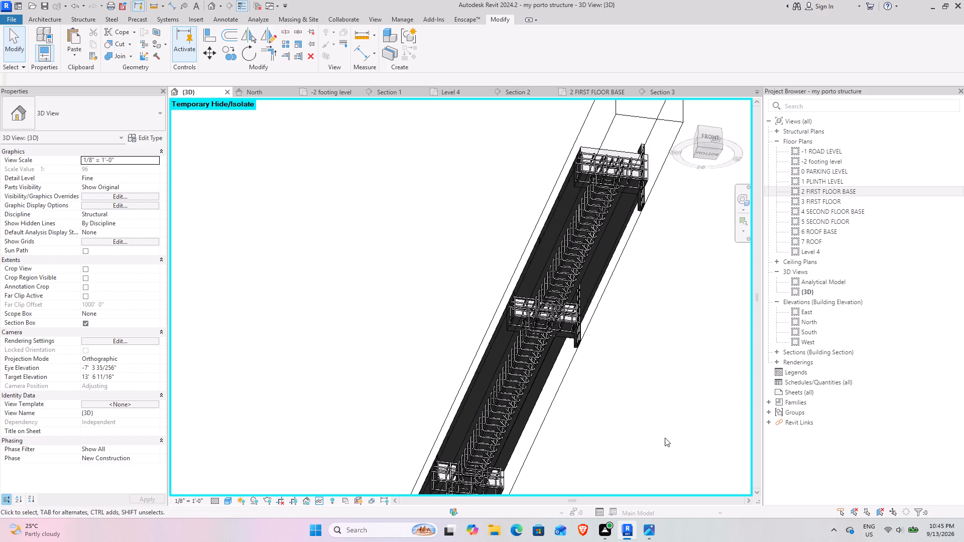
shift+middle_drag(665, 438, 510, 474)
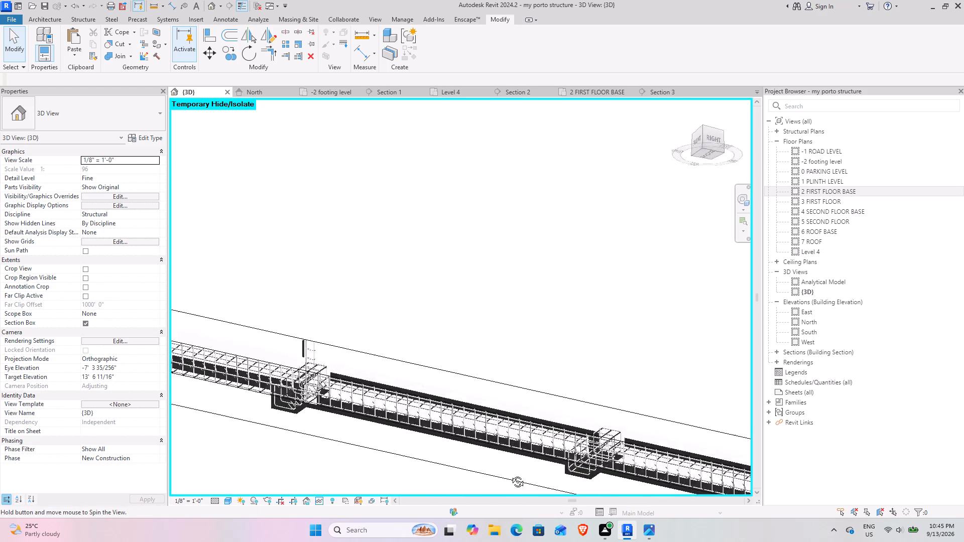
shift+middle_drag(510, 474, 526, 507)
middle_drag(650, 432, 427, 319)
shift+middle_drag(599, 417, 612, 334)
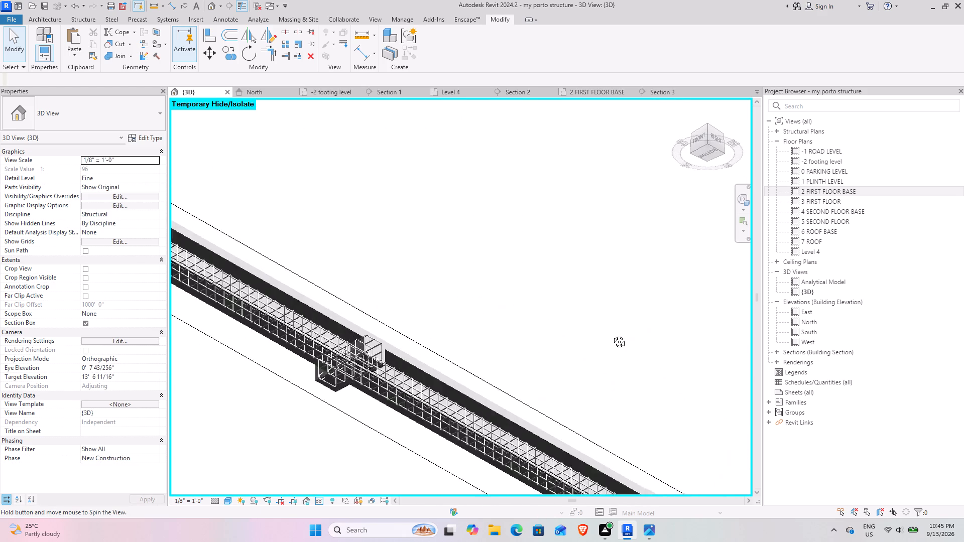
shift+middle_drag(612, 334, 569, 462)
scroll(577, 261, up, 5)
scroll(586, 335, up, 4)
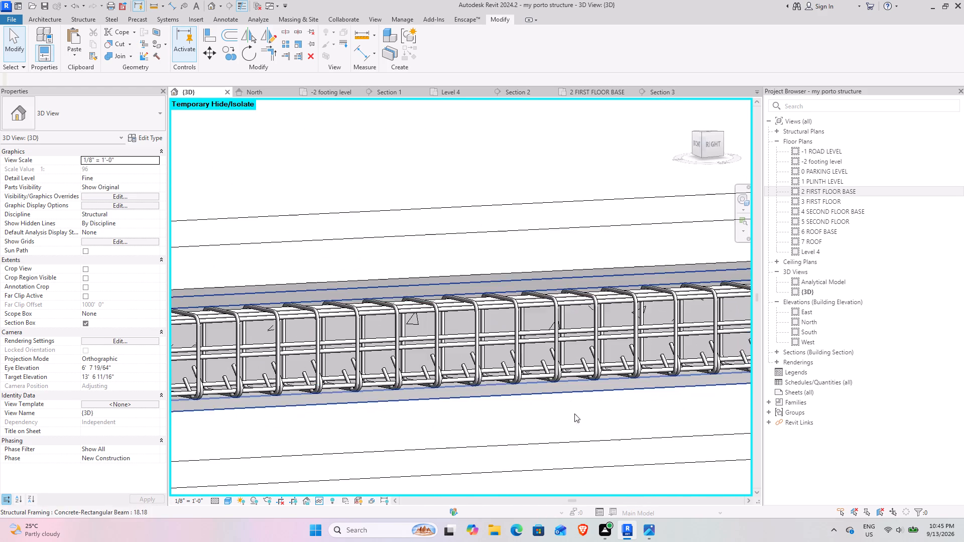
scroll(595, 403, down, 5)
shift+middle_drag(614, 408, 657, 474)
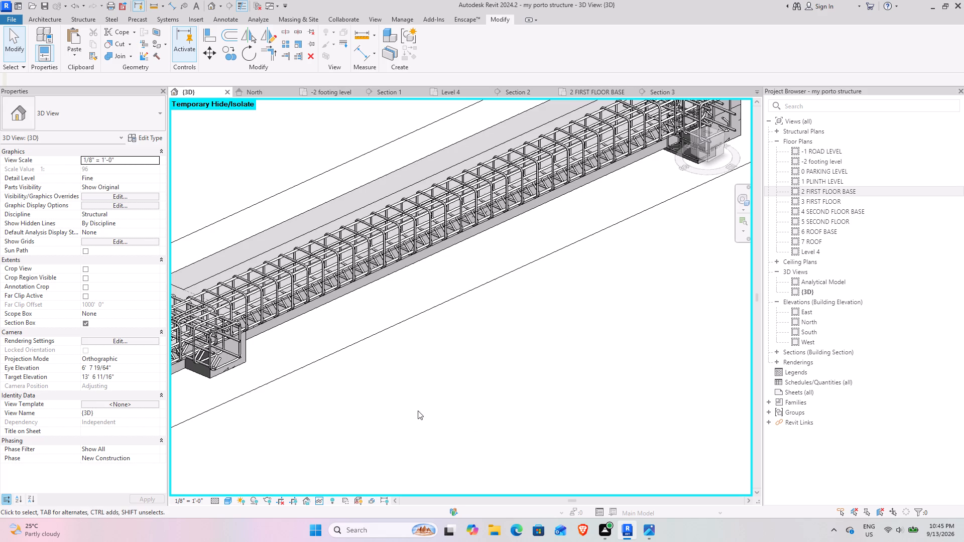
Stretch the section box sideways from the beam line to take in the crossing girders and adjoining slab.
scroll(444, 392, down, 4)
click(520, 312)
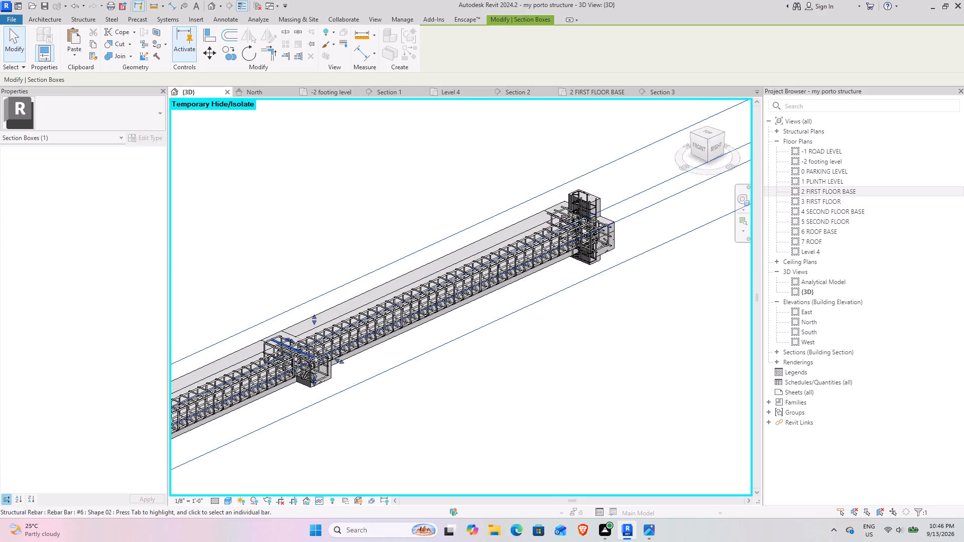
drag(342, 355, 481, 436)
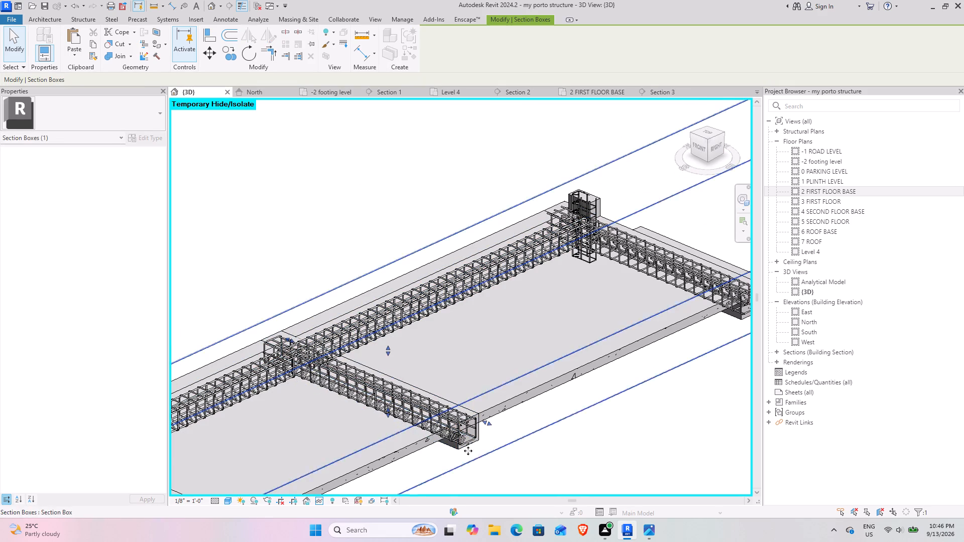
Examine the reinforcement of the crossing girders and their joints with the main beam line from several angles.
middle_drag(425, 434, 647, 348)
middle_drag(477, 440, 506, 364)
shift+middle_drag(484, 415, 484, 326)
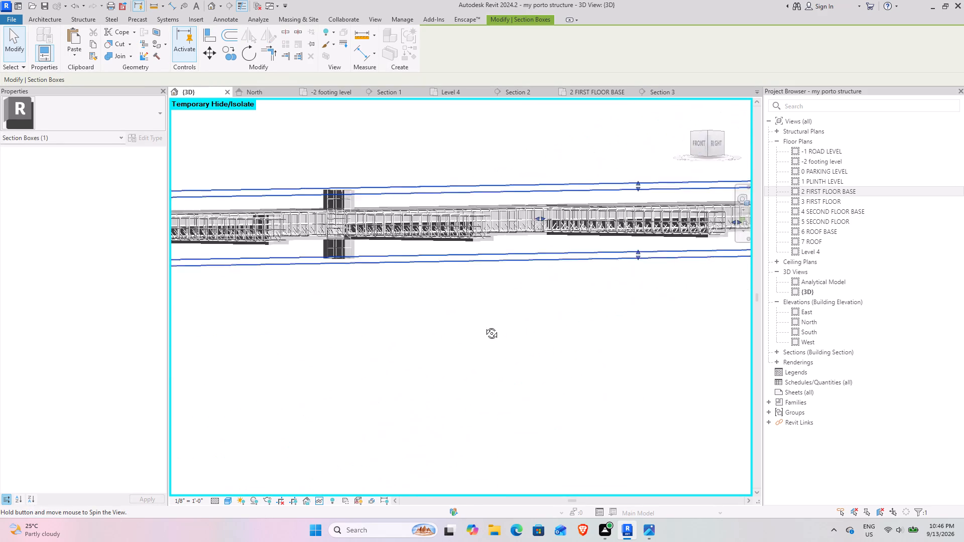
shift+middle_drag(484, 326, 456, 284)
middle_drag(452, 289, 641, 454)
shift+middle_drag(502, 445, 500, 419)
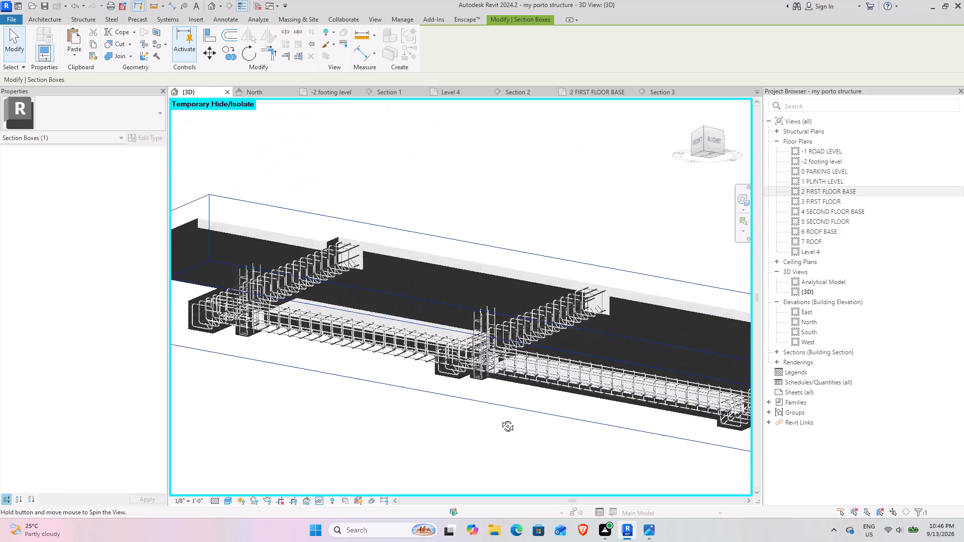
shift+middle_drag(500, 419, 467, 434)
middle_drag(429, 445, 608, 375)
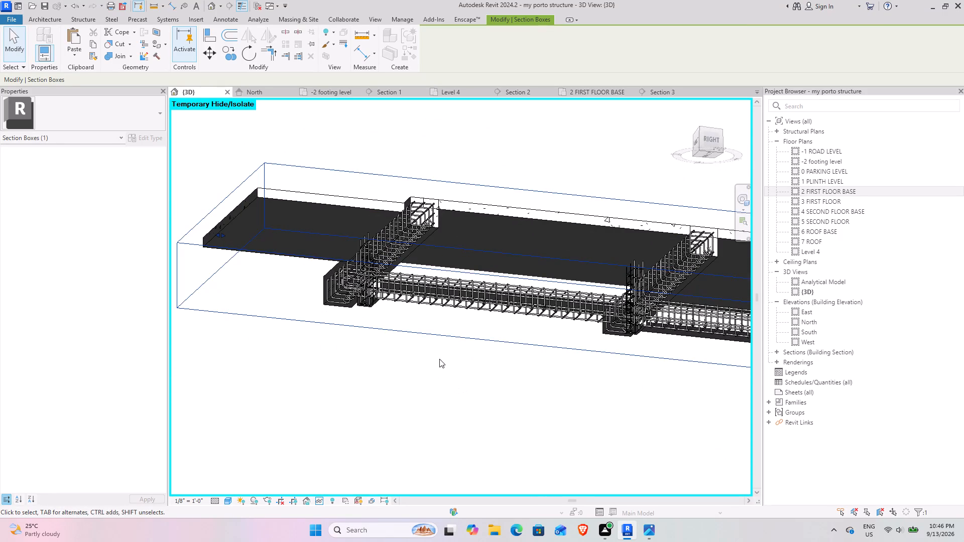
Stretch the opposite side of the section box outward to take in the parallel outer girder line and its columns.
scroll(441, 370, down, 4)
shift+middle_drag(478, 393, 580, 541)
drag(691, 329, 630, 316)
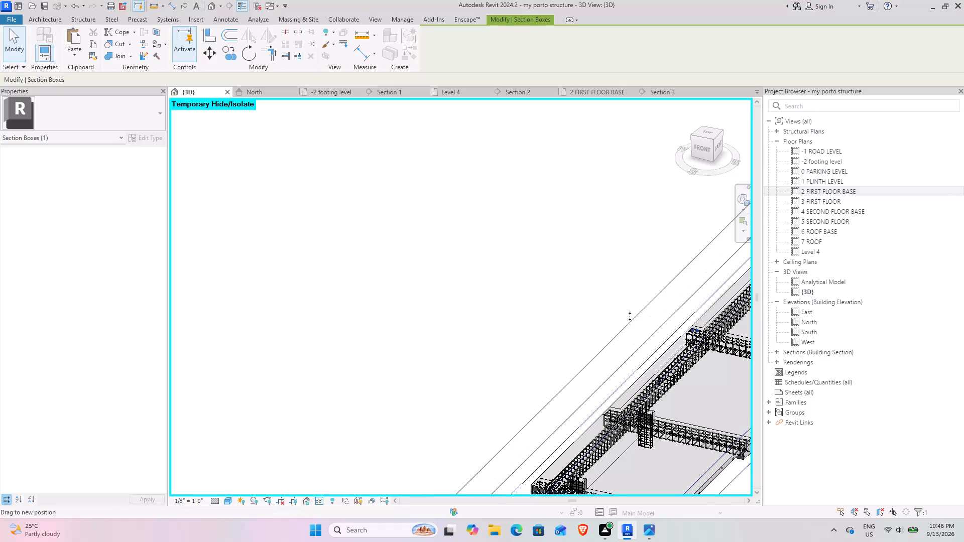
drag(630, 316, 627, 315)
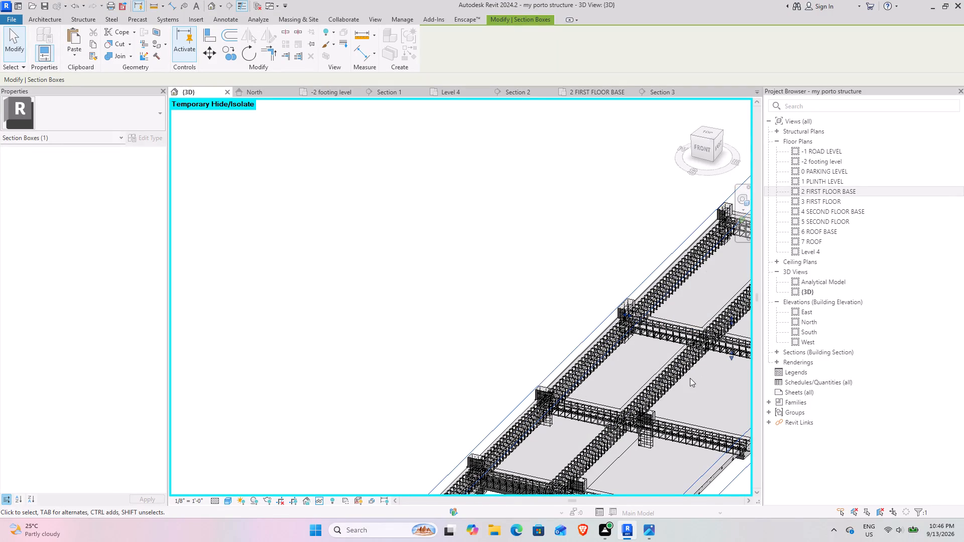
Examine the outer girder line's stirrups, crossing girders and column joints from above and along the underside of the slab.
middle_drag(688, 378, 638, 251)
middle_drag(584, 378, 576, 374)
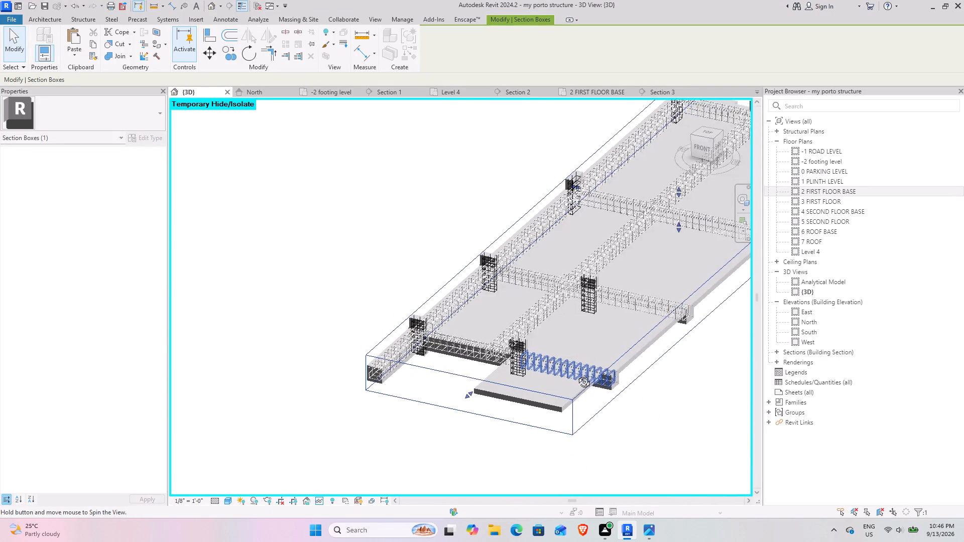
middle_drag(576, 374, 581, 255)
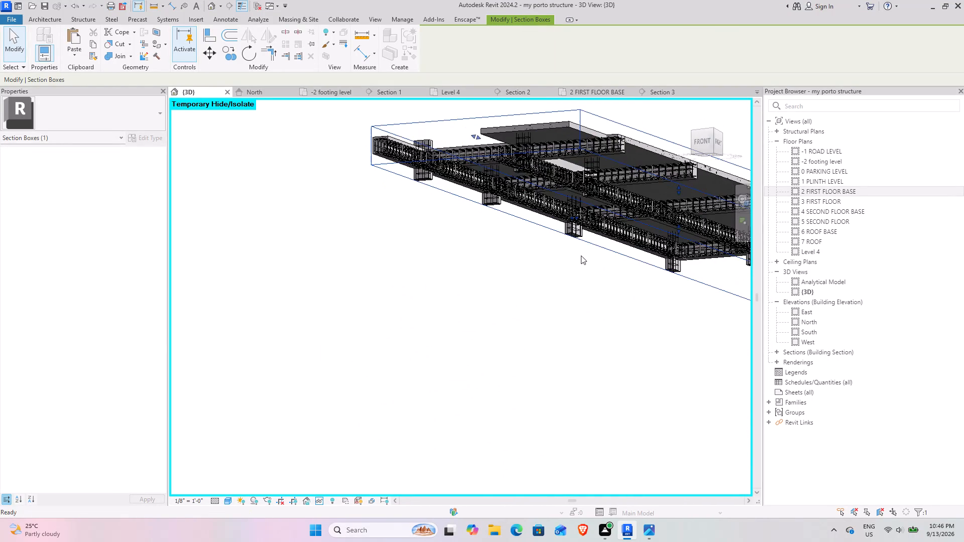
middle_drag(580, 256, 455, 443)
middle_drag(418, 442, 429, 329)
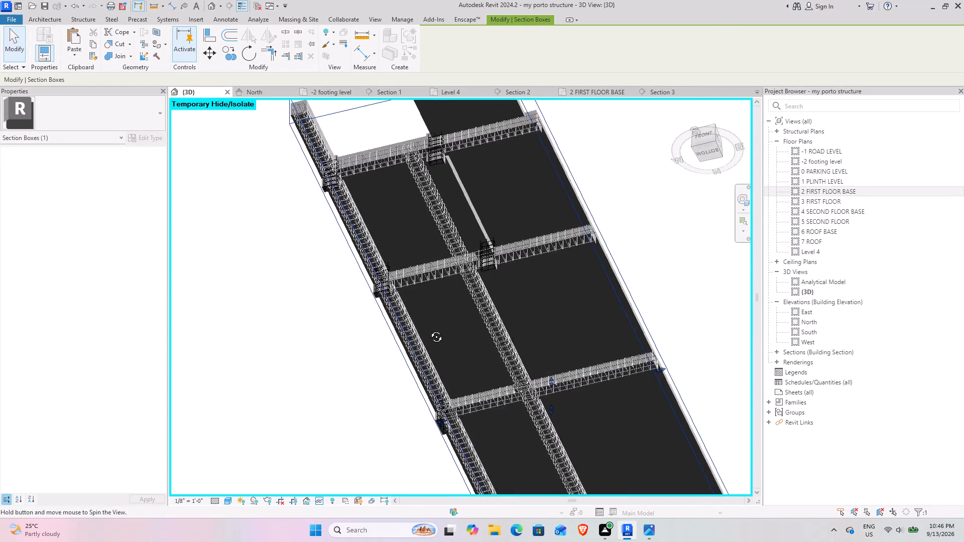
middle_drag(429, 329, 402, 355)
scroll(371, 252, up, 8)
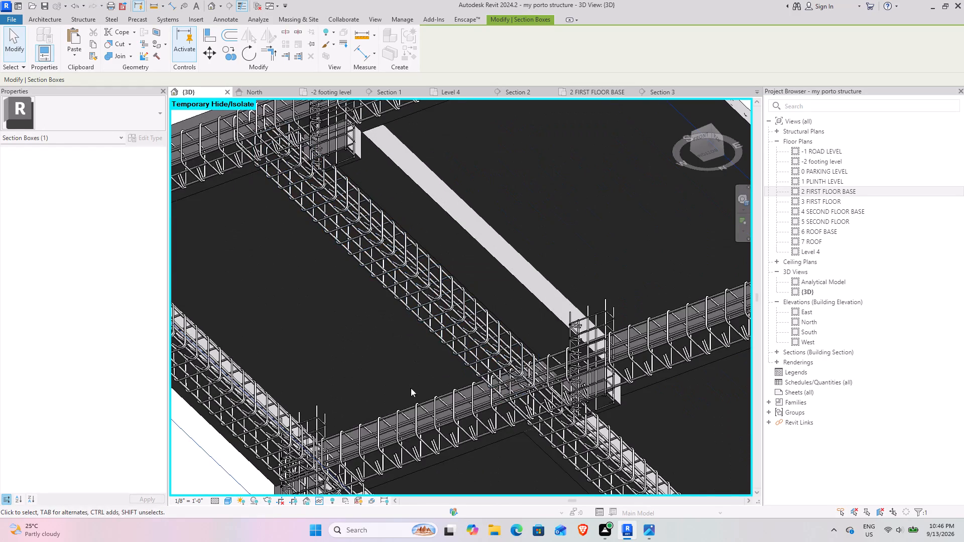
scroll(399, 422, down, 3)
middle_drag(353, 374, 384, 407)
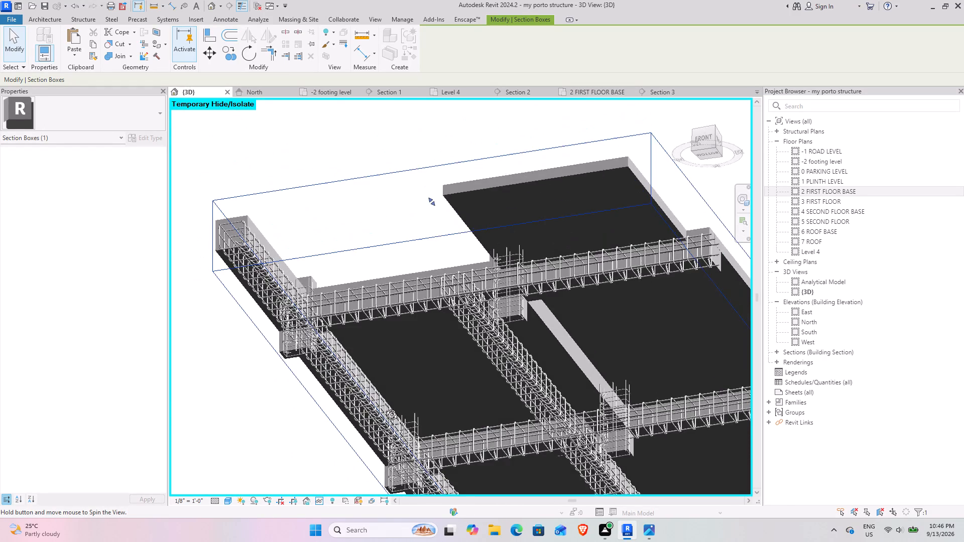
middle_drag(384, 407, 341, 388)
middle_drag(564, 410, 406, 212)
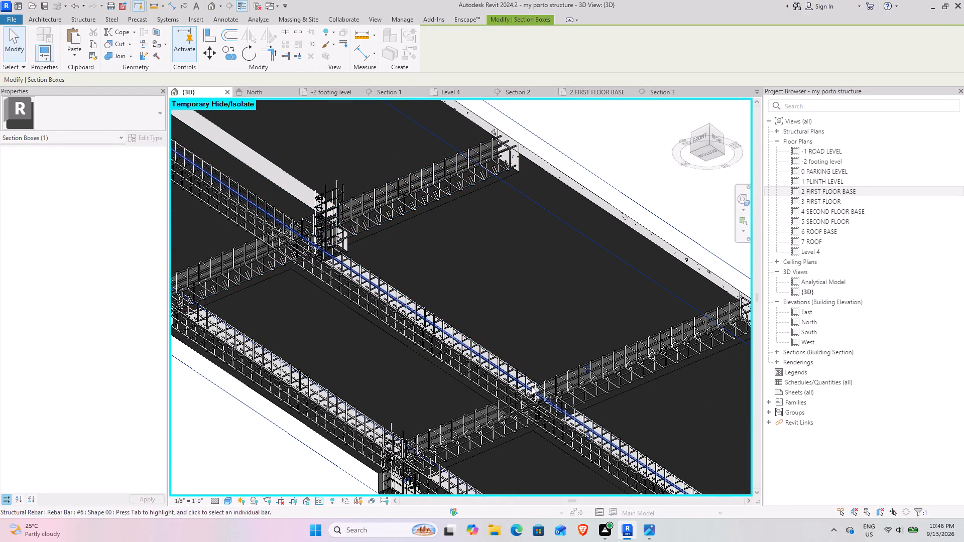
middle_drag(527, 387, 364, 218)
middle_drag(516, 364, 426, 249)
scroll(557, 348, down, 1)
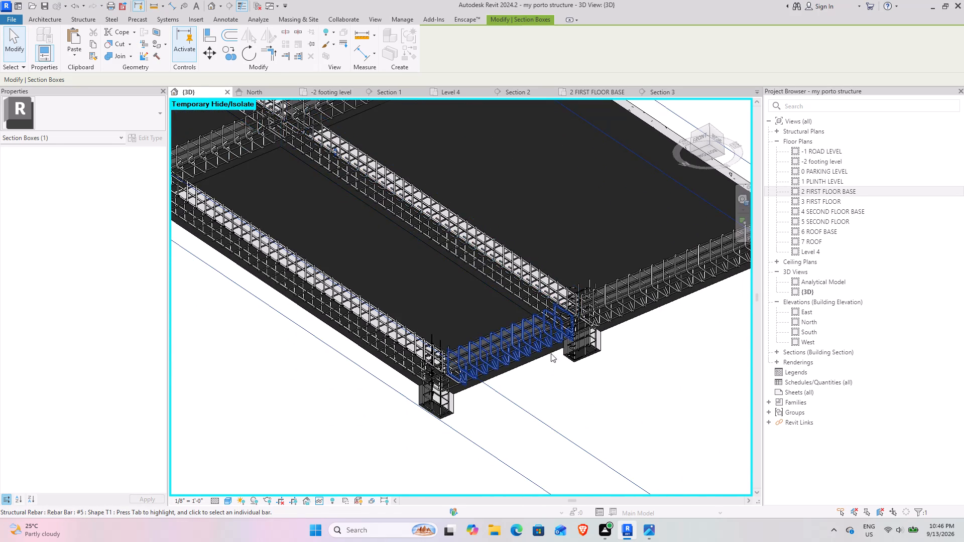
scroll(551, 353, down, 7)
Stretch the section box sideways across the building to take in the remaining parallel girder lines and the far edge columns.
shift+middle_drag(384, 337, 423, 457)
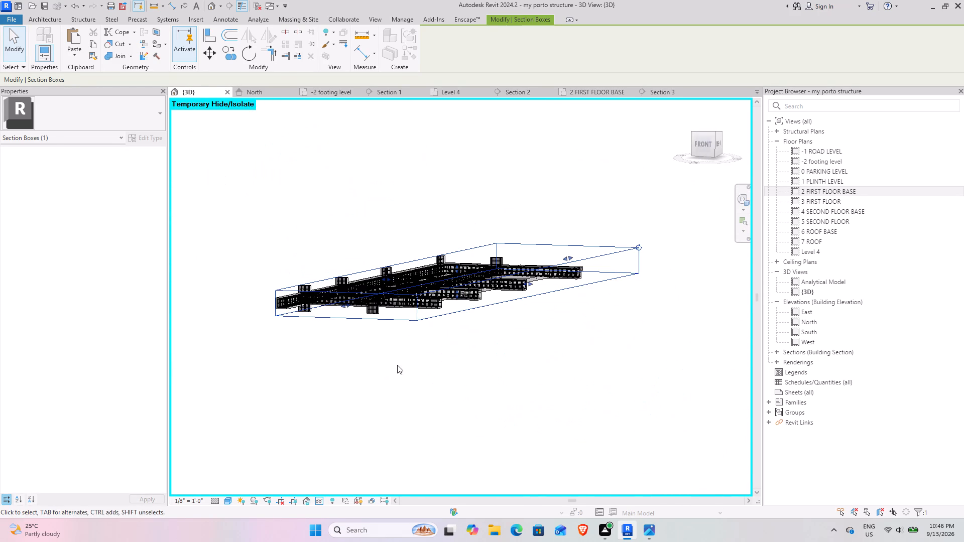
shift+middle_drag(400, 368, 428, 421)
scroll(429, 356, up, 7)
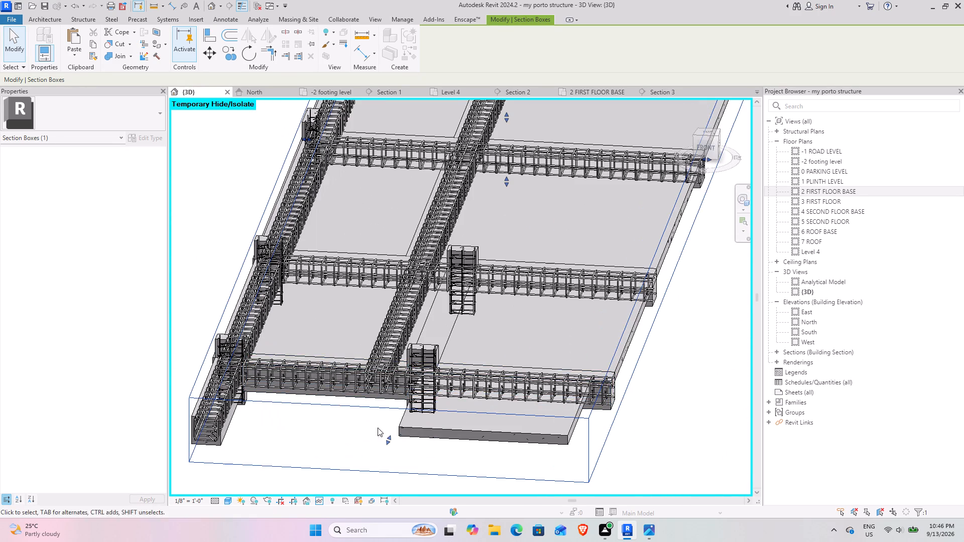
middle_drag(527, 413, 421, 446)
scroll(415, 424, down, 4)
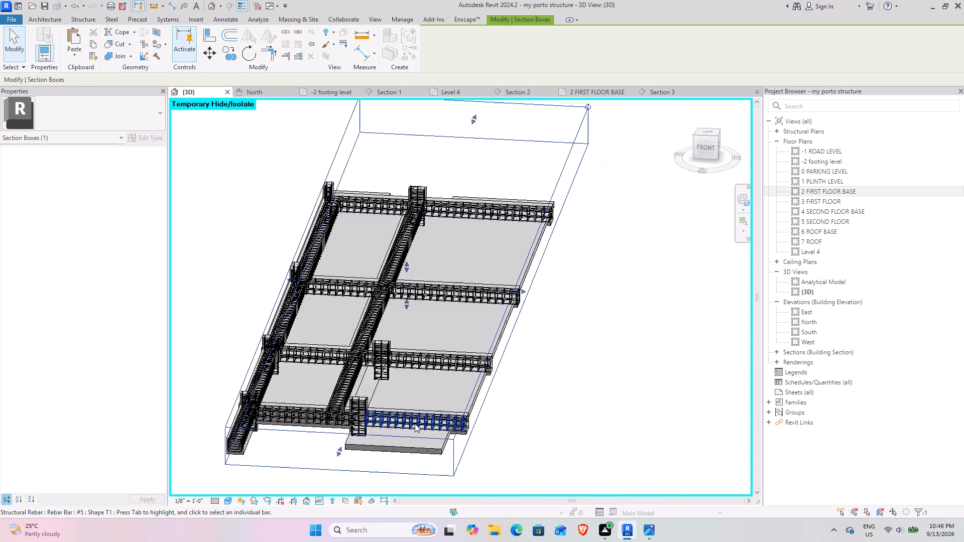
scroll(415, 424, down, 4)
middle_drag(401, 427, 299, 283)
click(320, 312)
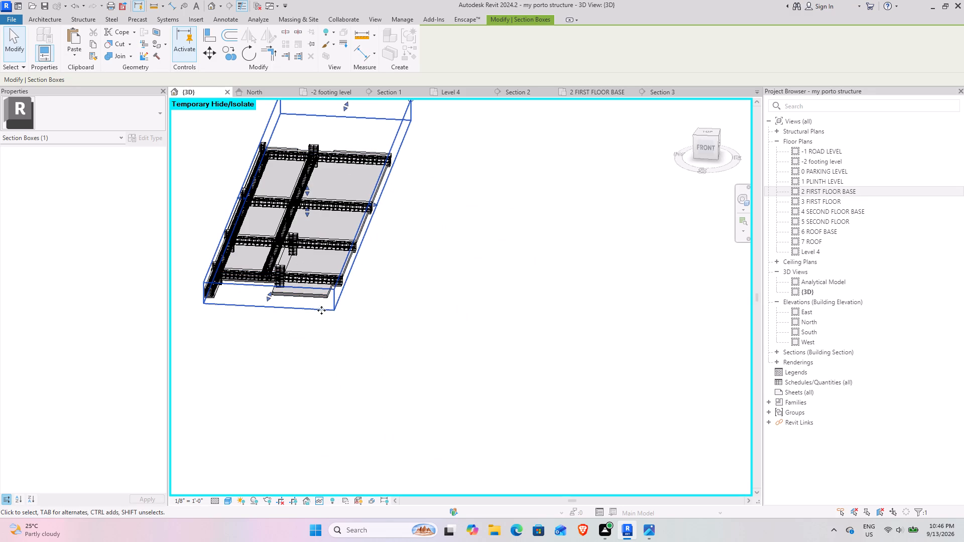
drag(372, 200, 594, 249)
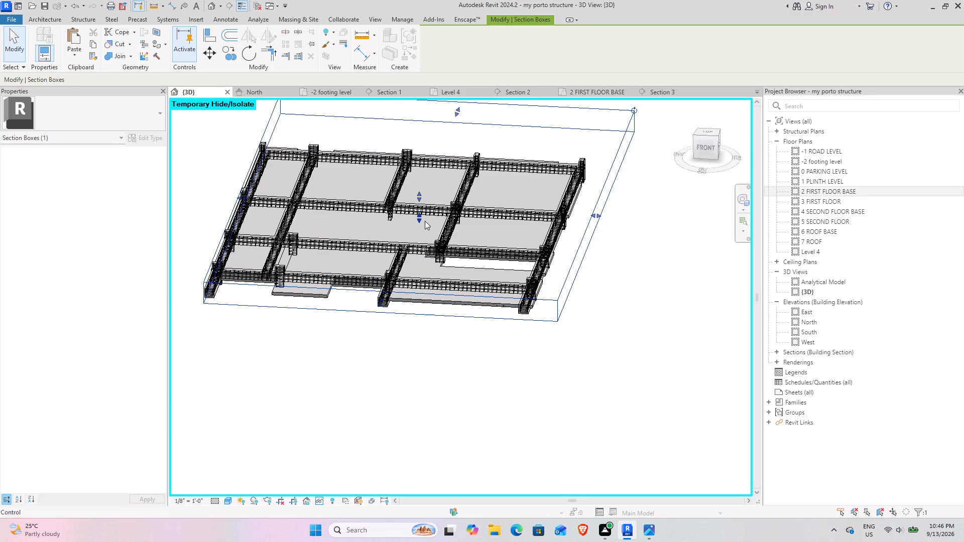
Stretch the front face of the section box outward to take in the front bays, their girders and the projecting slab.
shift+middle_drag(348, 354, 356, 412)
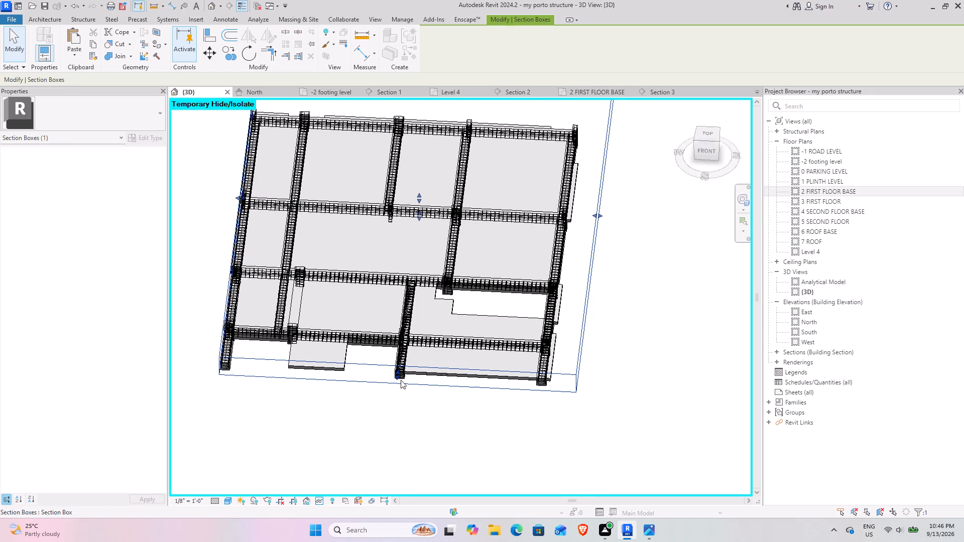
drag(397, 374, 395, 464)
Examine the reinforcement of the whole first-floor girder grid, closing in on the column joint beside the intermediate girder line.
scroll(312, 388, up, 3)
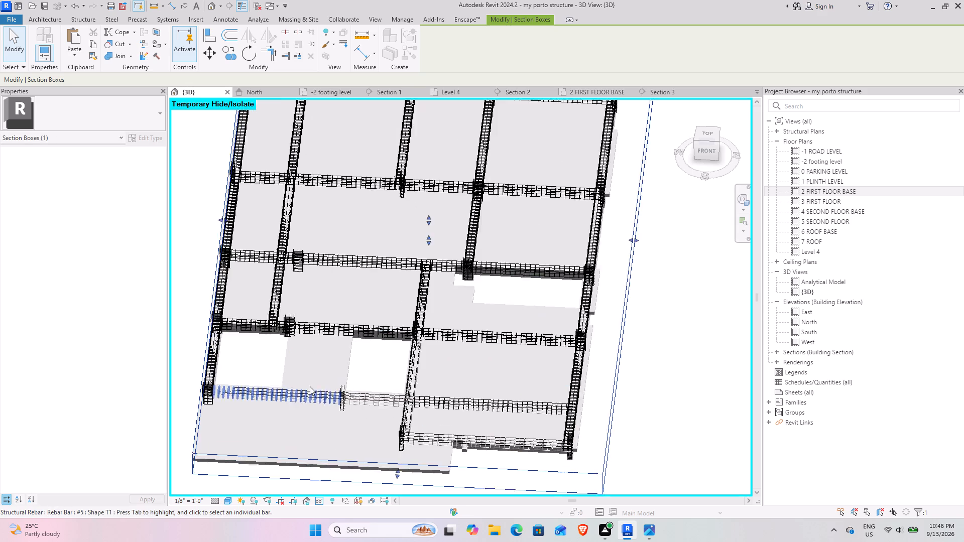
scroll(310, 386, up, 2)
scroll(434, 378, down, 4)
shift+middle_drag(589, 387, 568, 372)
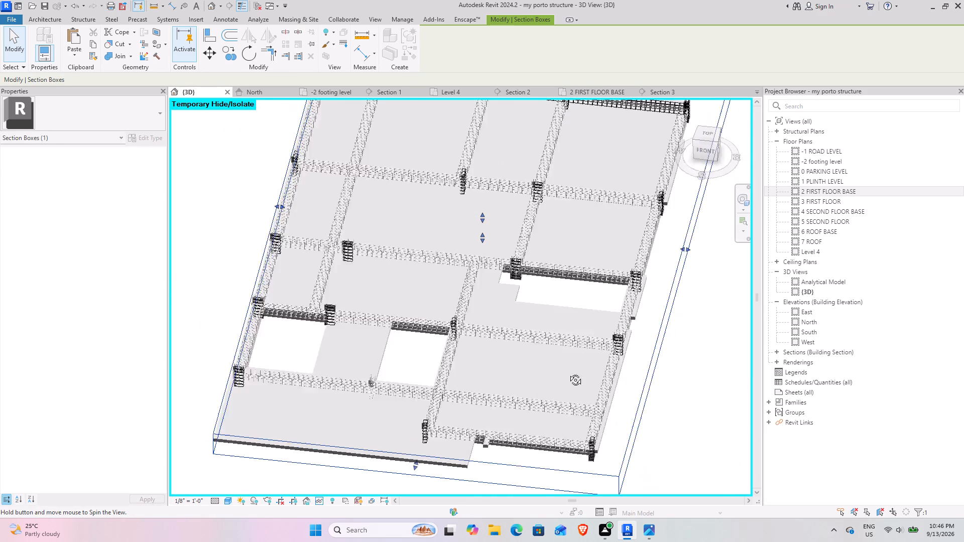
shift+middle_drag(568, 372, 490, 311)
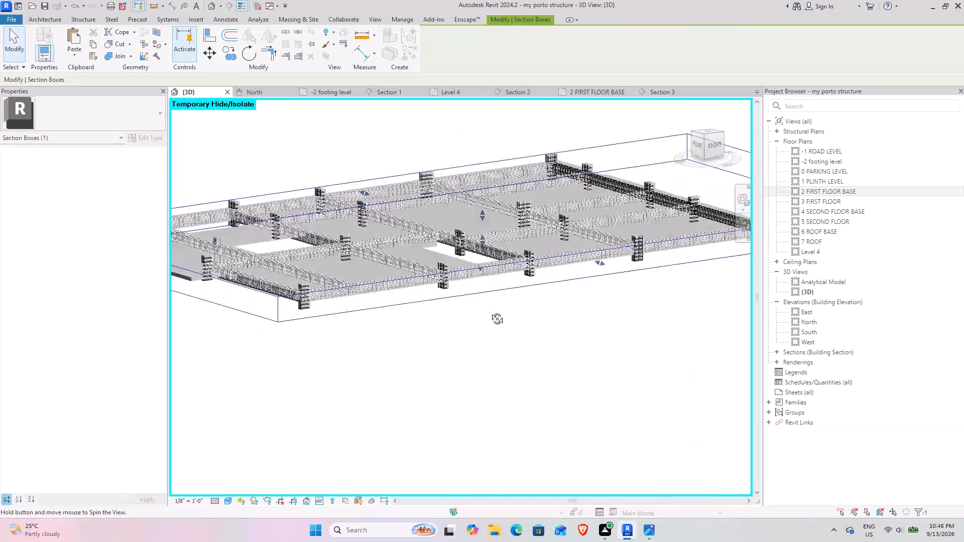
shift+middle_drag(490, 311, 524, 390)
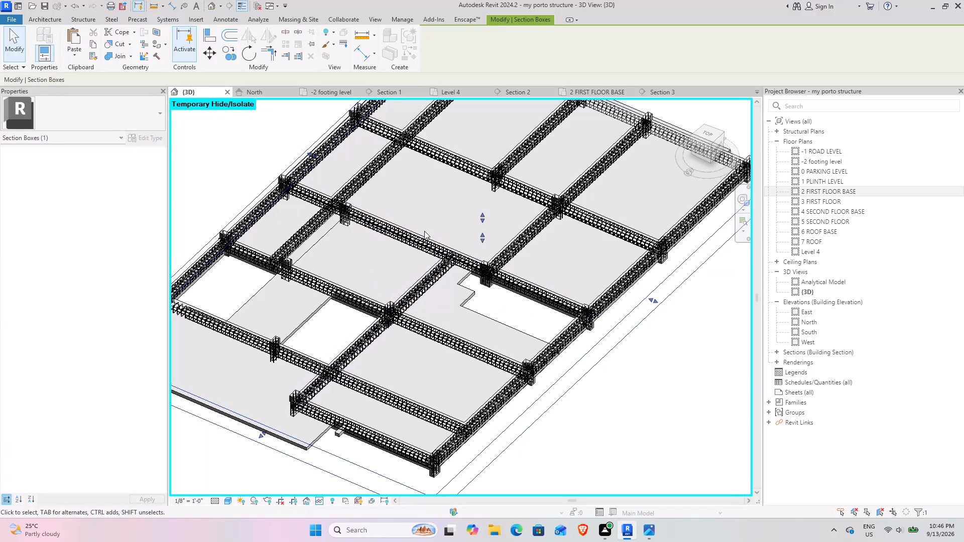
scroll(342, 194, up, 6)
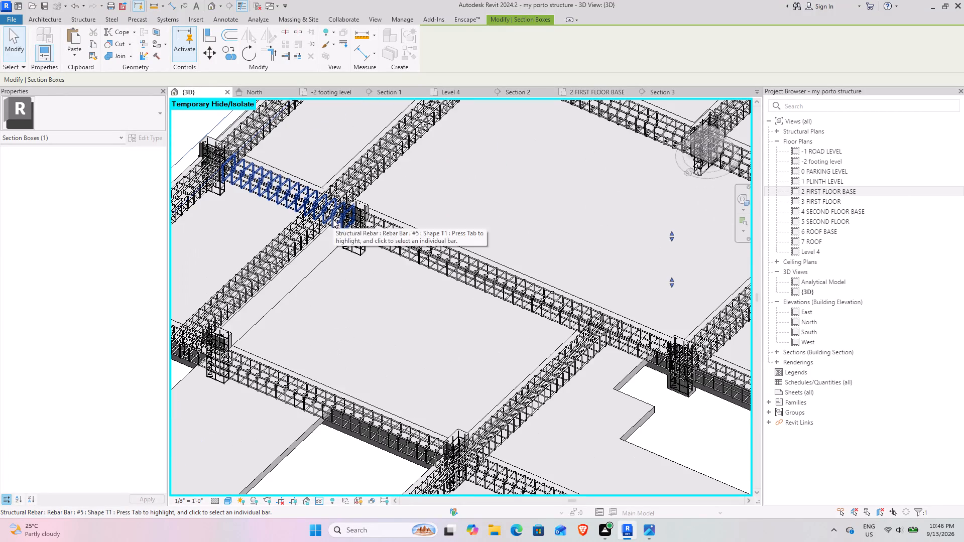
scroll(330, 268, up, 4)
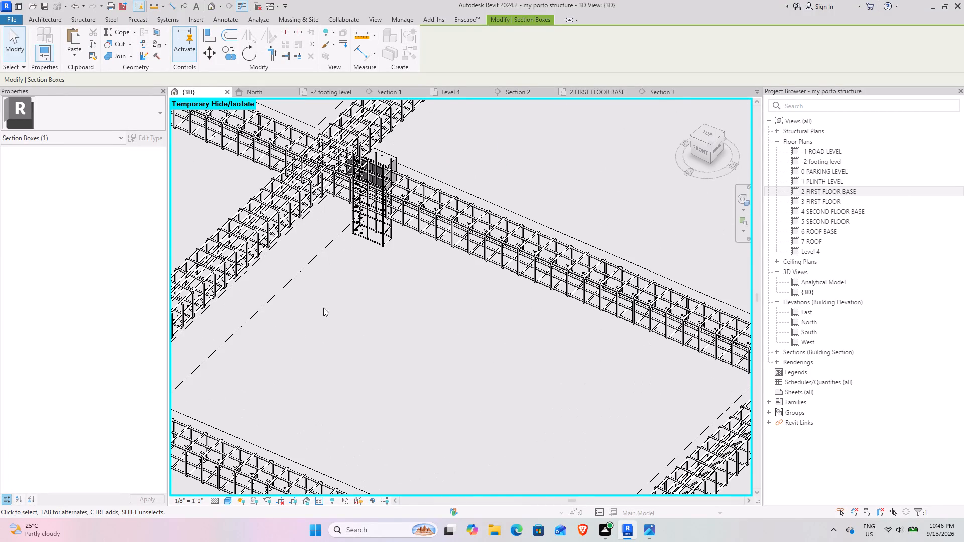
Delete the unreinforced 18.18 concrete girder between the two interior columns, alongside the reinforced intermediate girder.
click(313, 256)
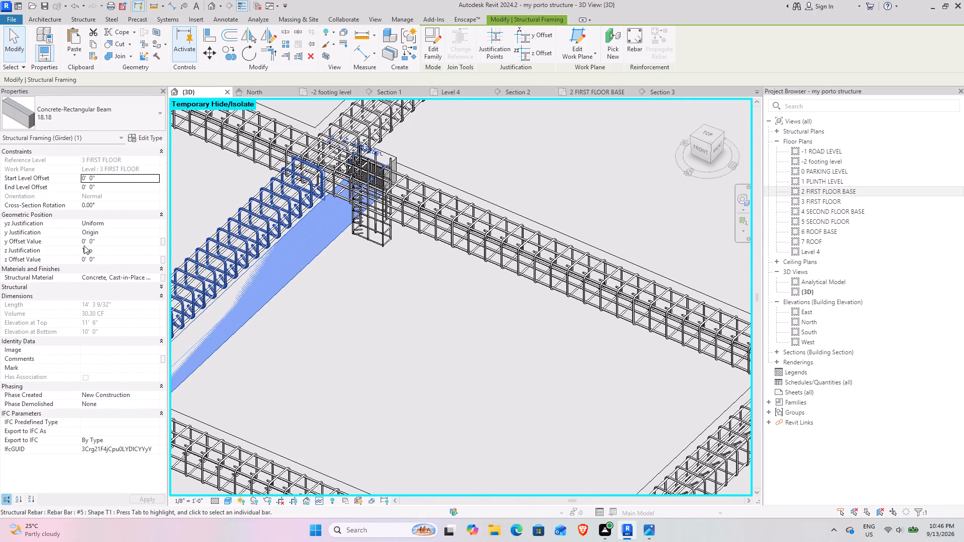
scroll(344, 347, down, 4)
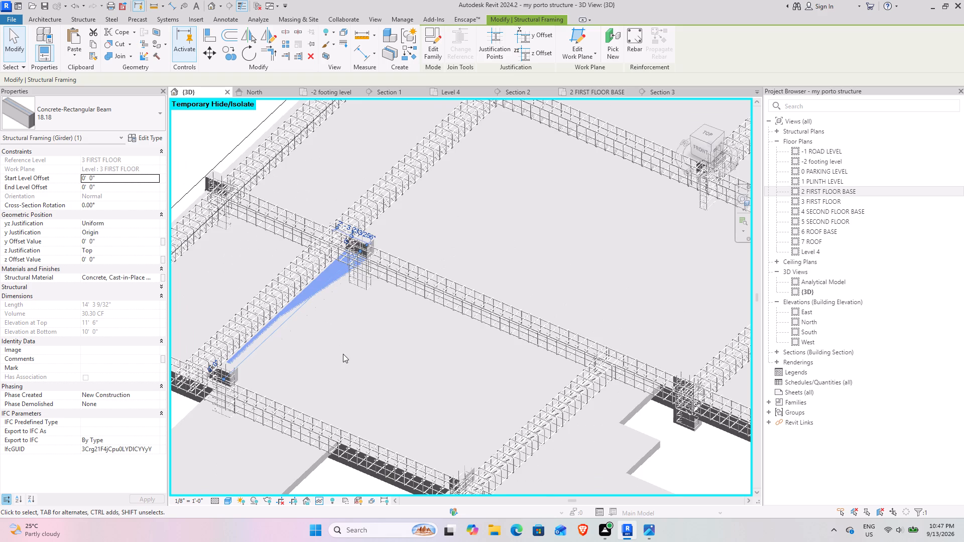
shift+middle_drag(342, 354, 463, 390)
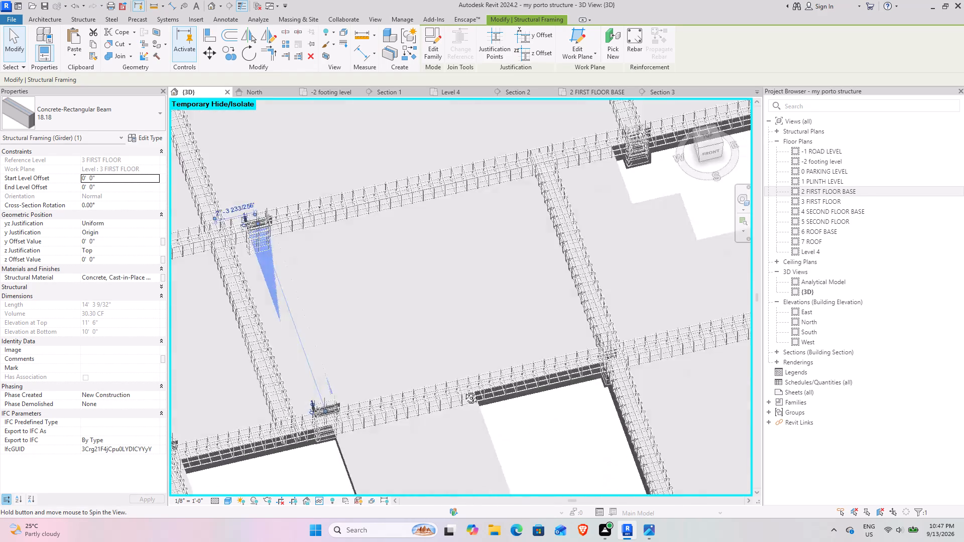
shift+middle_drag(463, 390, 447, 398)
middle_drag(430, 396, 531, 335)
middle_drag(516, 336, 509, 415)
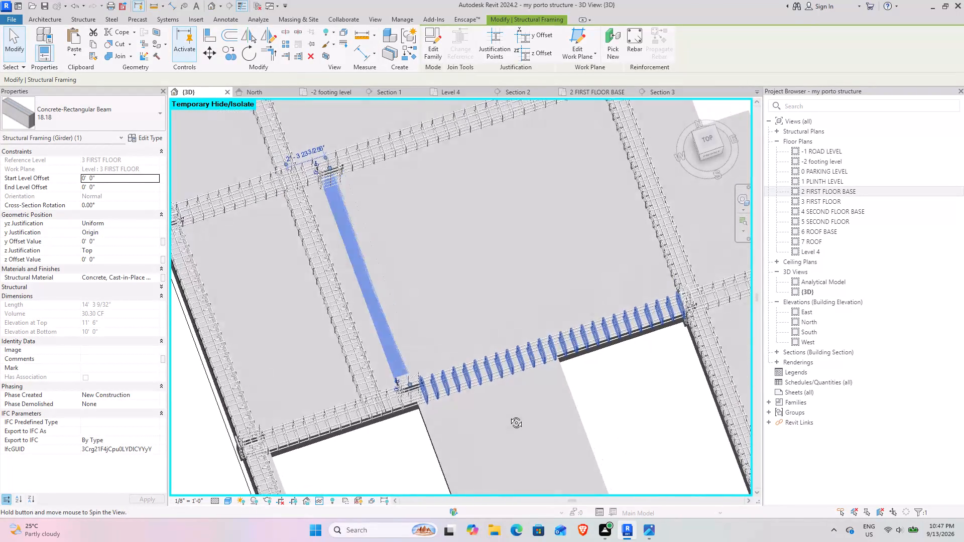
middle_drag(509, 415, 500, 400)
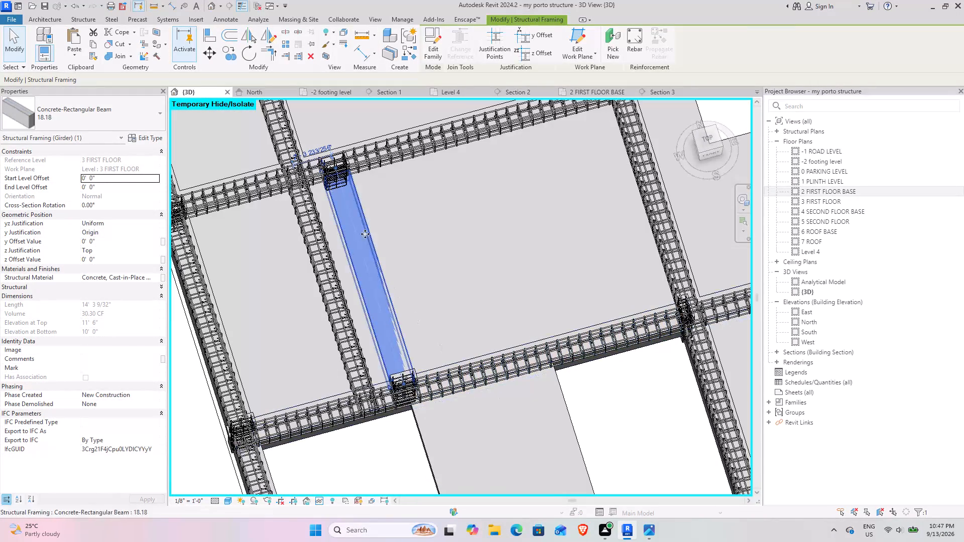
click(309, 58)
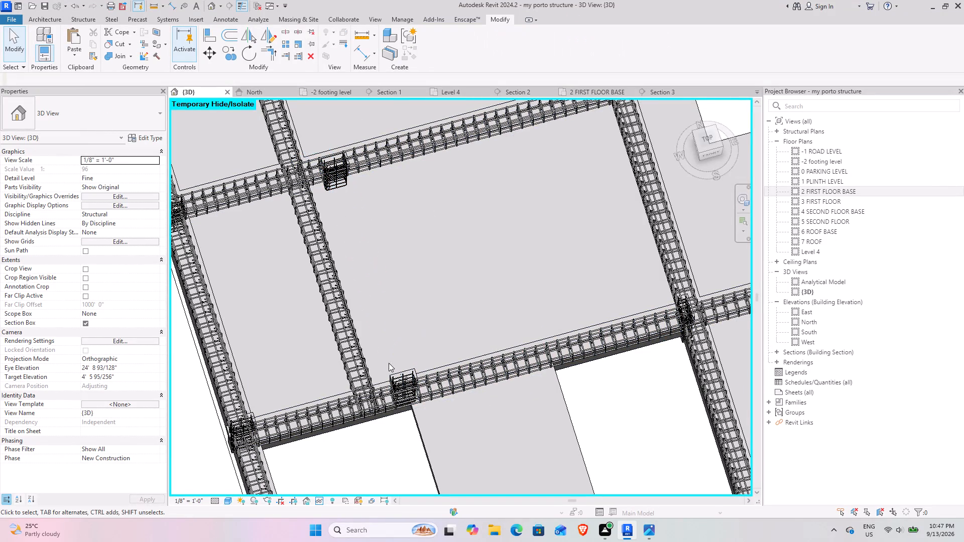
Examine from below the bay where the girder was deleted, including the neighbouring girder's stirrup set and the column joints.
shift+middle_drag(389, 363, 468, 174)
middle_drag(428, 322, 412, 216)
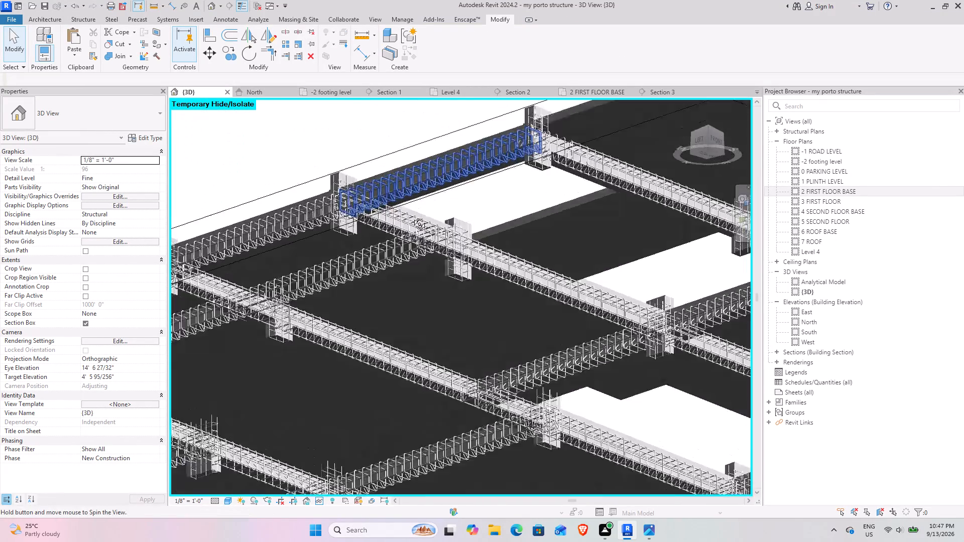
middle_drag(412, 216, 393, 199)
middle_drag(374, 258, 310, 191)
shift+middle_drag(323, 278, 297, 201)
shift+middle_drag(442, 296, 433, 292)
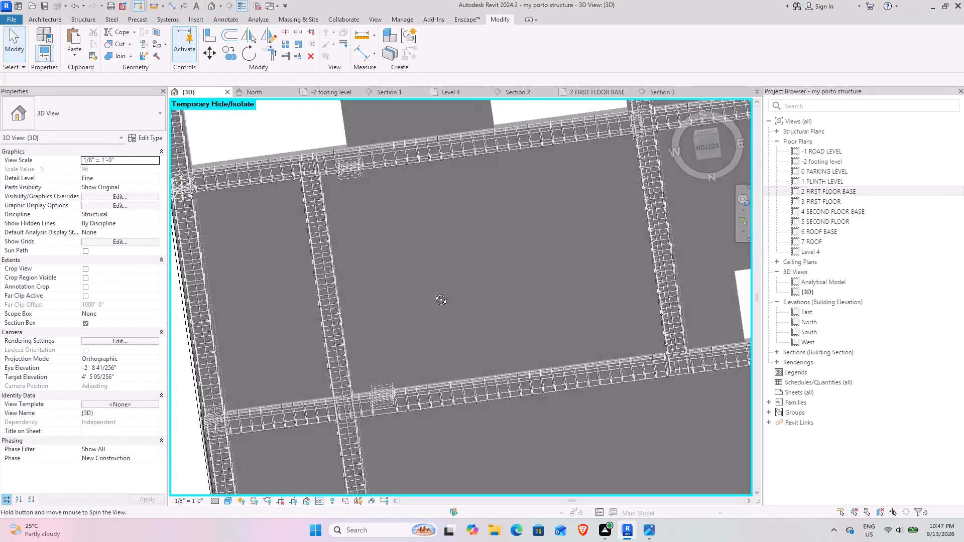
shift+middle_drag(433, 292, 447, 268)
middle_drag(315, 380, 312, 369)
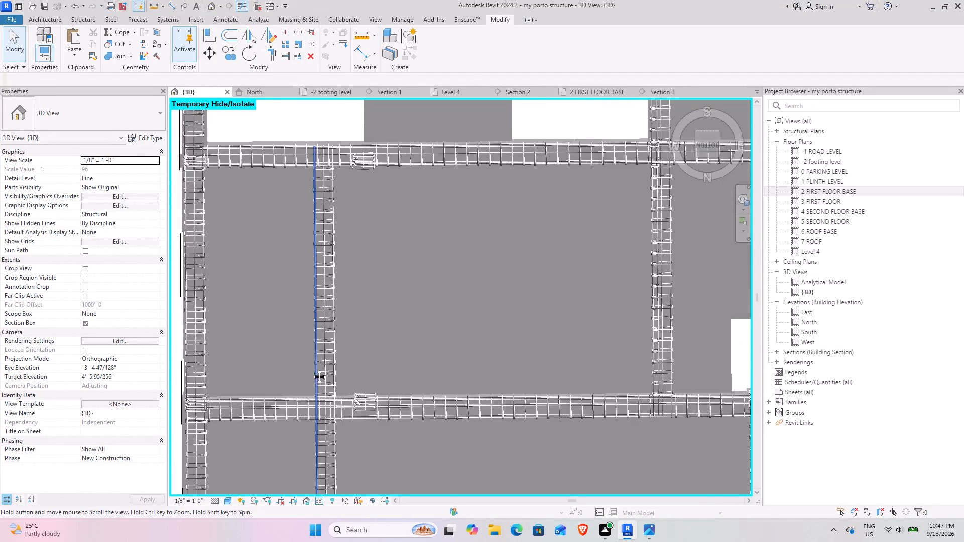
middle_drag(312, 369, 332, 249)
middle_drag(366, 220, 373, 384)
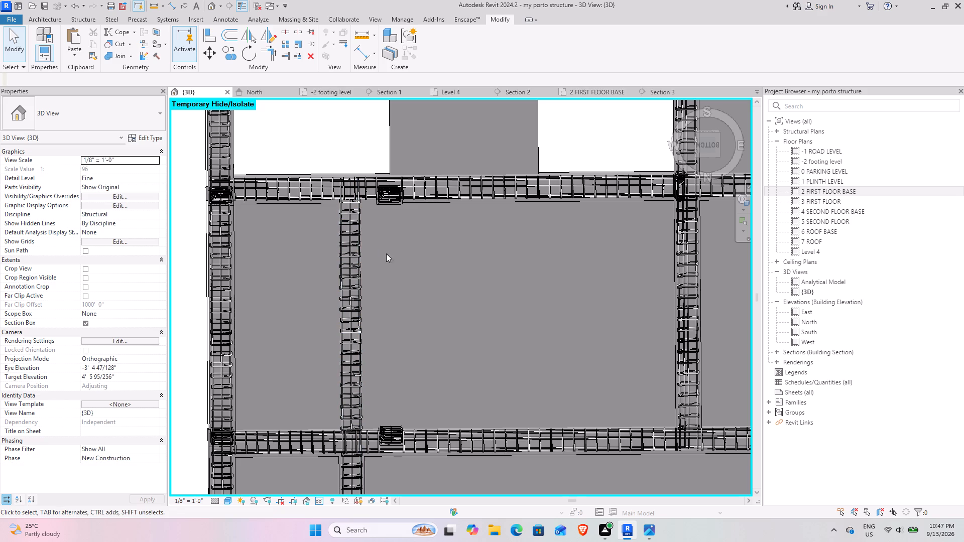
click(349, 268)
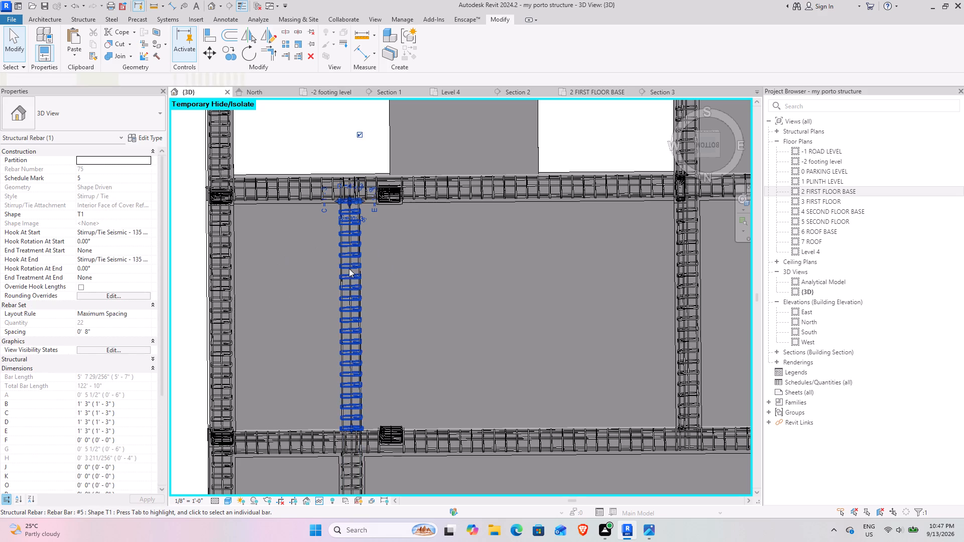
click(461, 269)
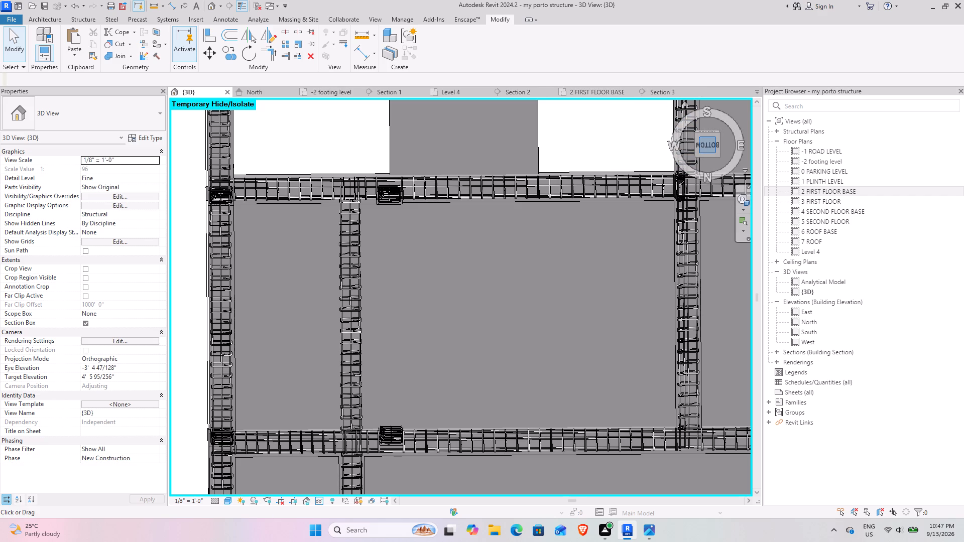
Orient the model to the top view and examine the girder reinforcement layout around the slab openings.
click(708, 113)
click(707, 129)
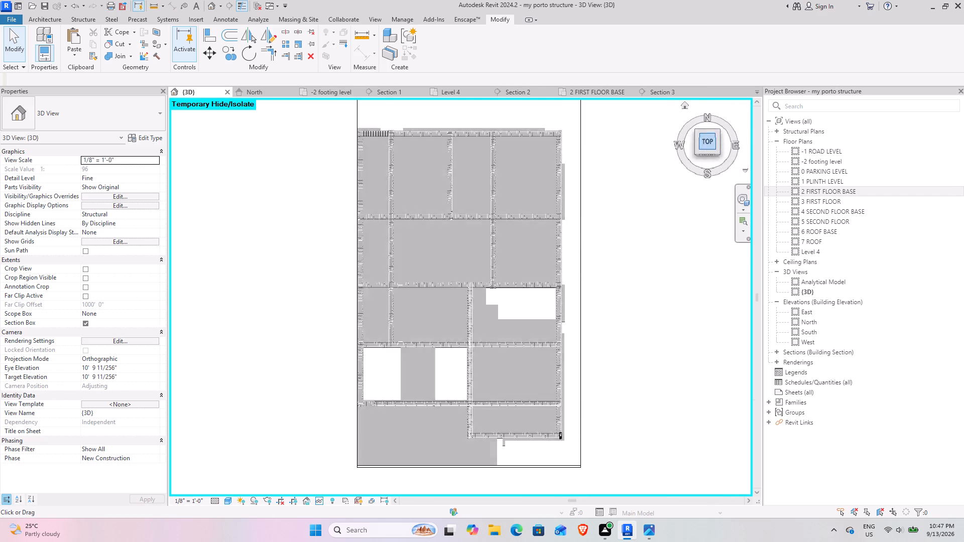
scroll(323, 330, up, 4)
scroll(455, 322, up, 4)
middle_drag(490, 340, 420, 186)
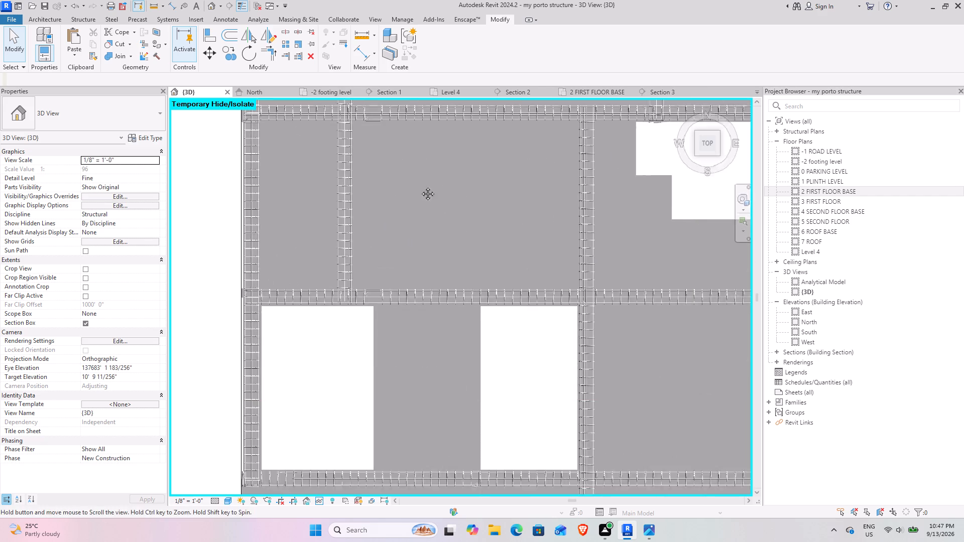
middle_drag(420, 186, 420, 185)
scroll(457, 280, down, 9)
scroll(432, 248, up, 4)
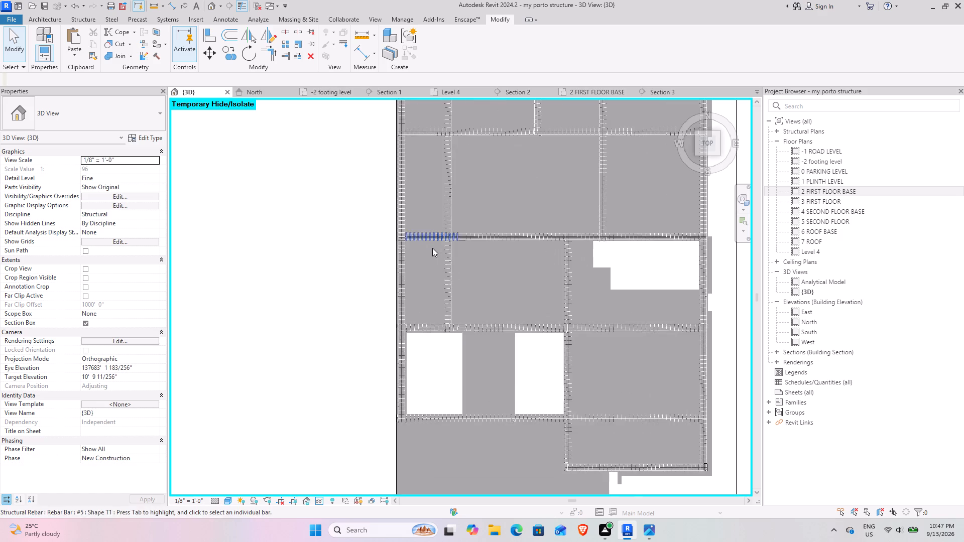
Extend the 18.18 intermediate girder one bay to the cross girder line beside the slab opening, making it about 53' 5" long.
scroll(454, 260, up, 7)
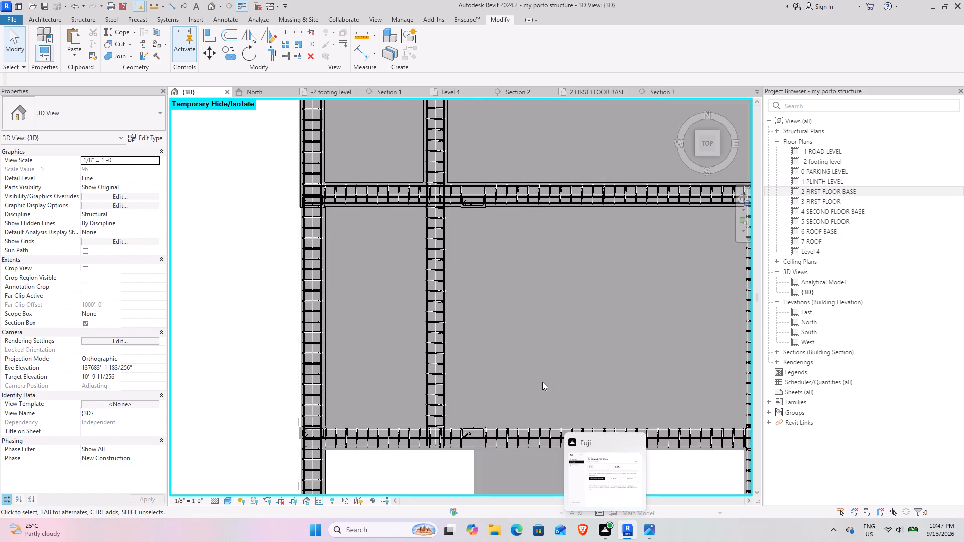
scroll(429, 188, up, 4)
scroll(477, 263, down, 4)
middle_drag(478, 263, 448, 263)
click(443, 192)
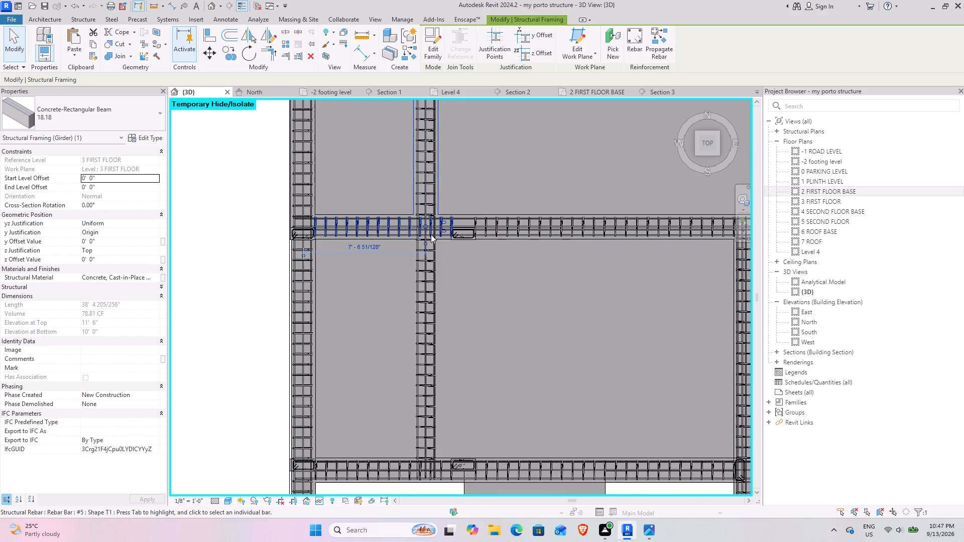
middle_drag(443, 297, 441, 202)
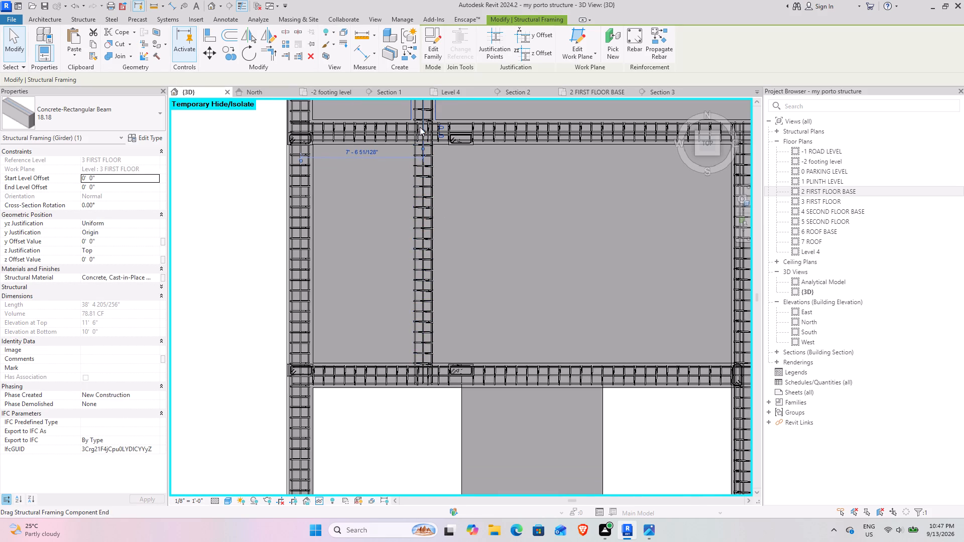
drag(423, 133, 429, 401)
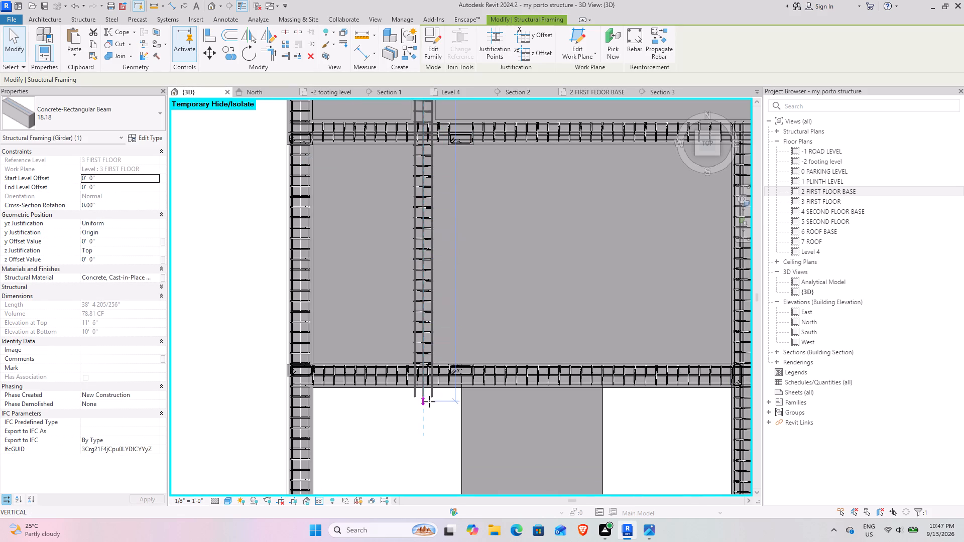
drag(429, 401, 424, 388)
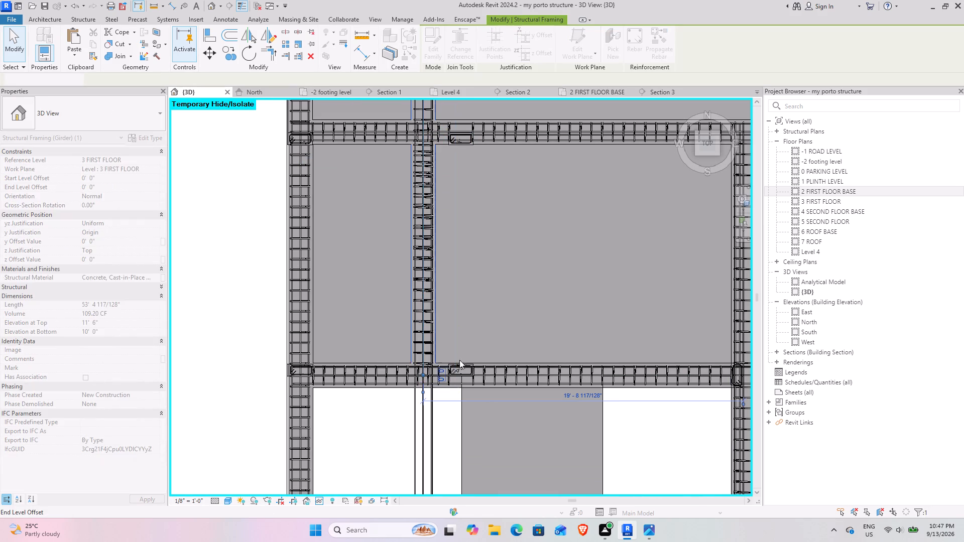
Examine in plan the extended girder's end joint and its bars crossing the slab opening to the next cross girder.
scroll(466, 398, down, 5)
middle_drag(472, 404, 471, 238)
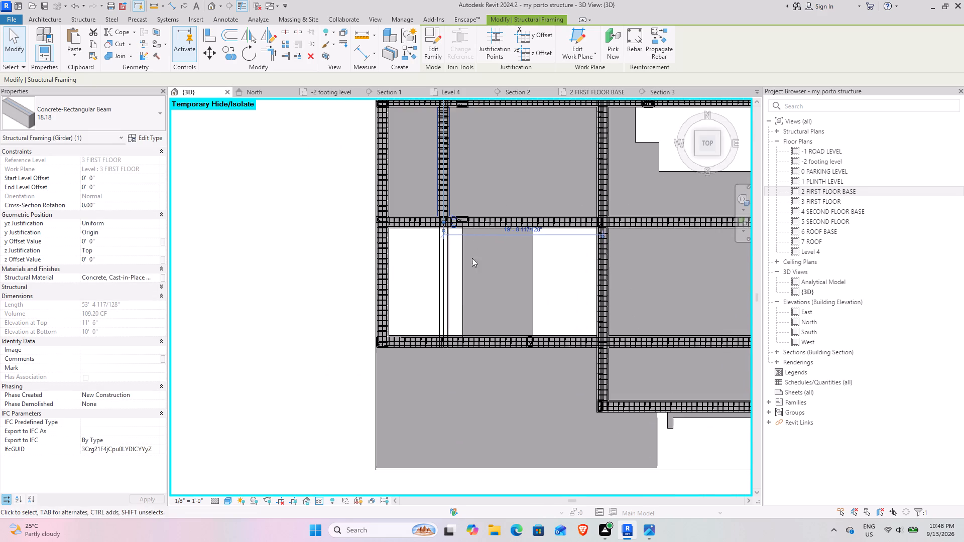
scroll(446, 326, up, 9)
scroll(440, 332, down, 3)
middle_drag(510, 267, 510, 291)
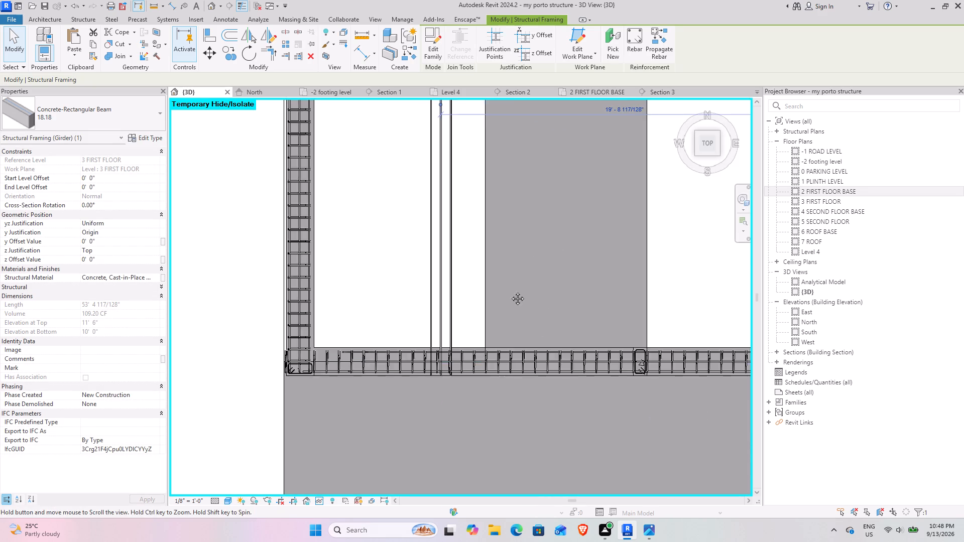
middle_drag(510, 291, 513, 447)
scroll(423, 243, up, 4)
scroll(485, 285, up, 2)
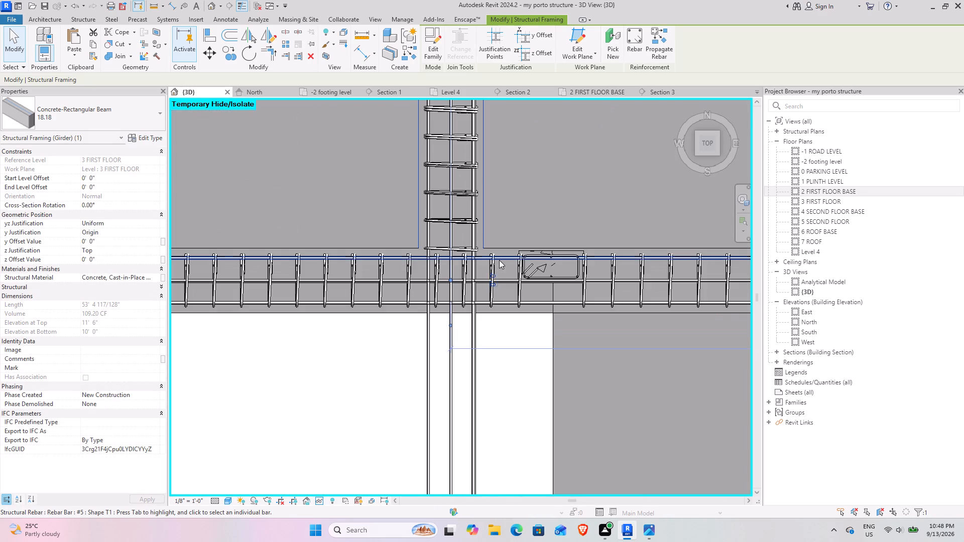
scroll(499, 260, down, 8)
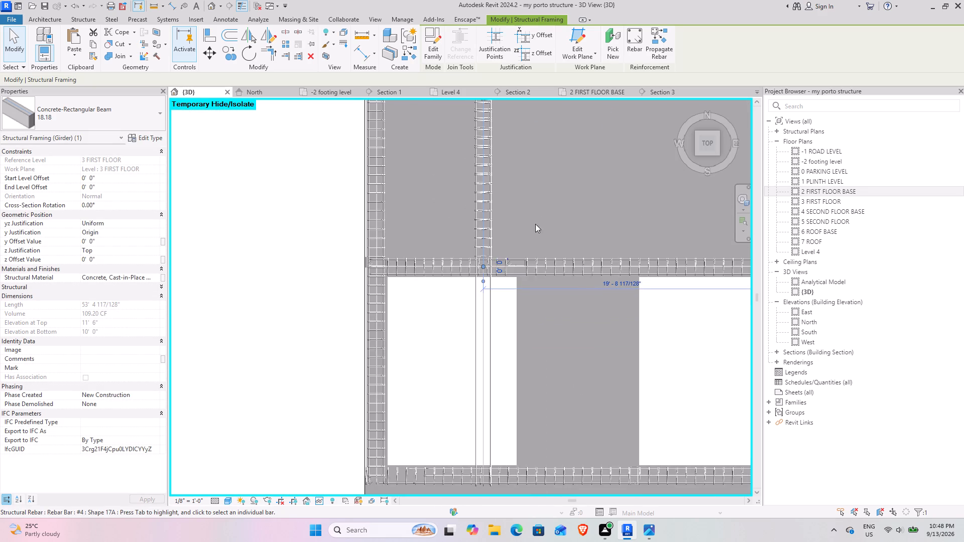
middle_drag(540, 217, 517, 339)
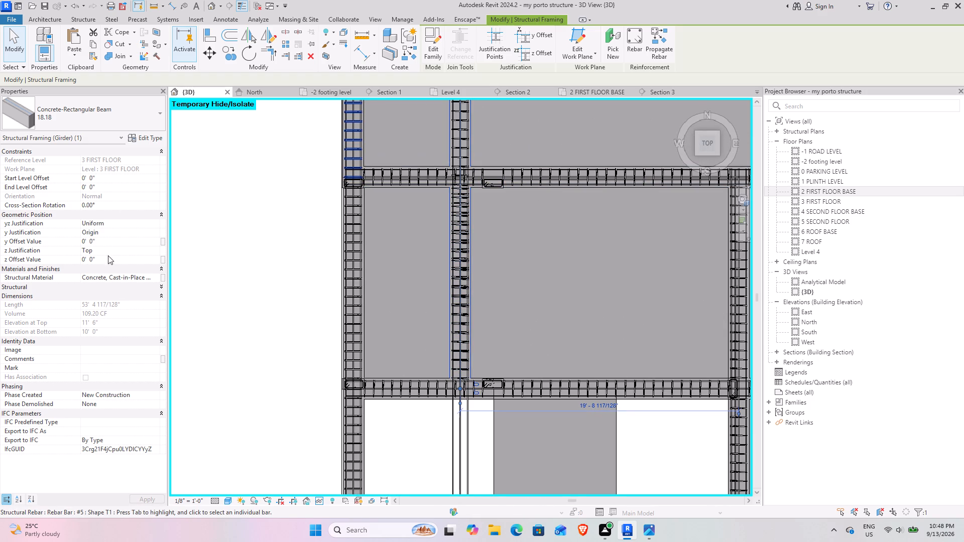
Examine in 3D the joint where the extended girder meets the cross girder and column at the slab opening's edge.
scroll(529, 301, down, 4)
shift+middle_drag(528, 319, 450, 228)
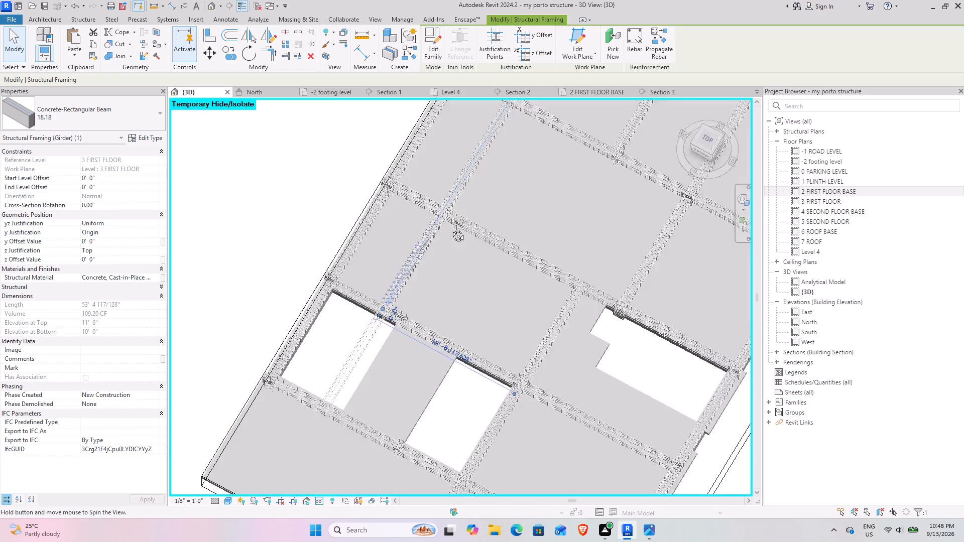
shift+middle_drag(450, 228, 436, 192)
middle_drag(407, 242, 361, 199)
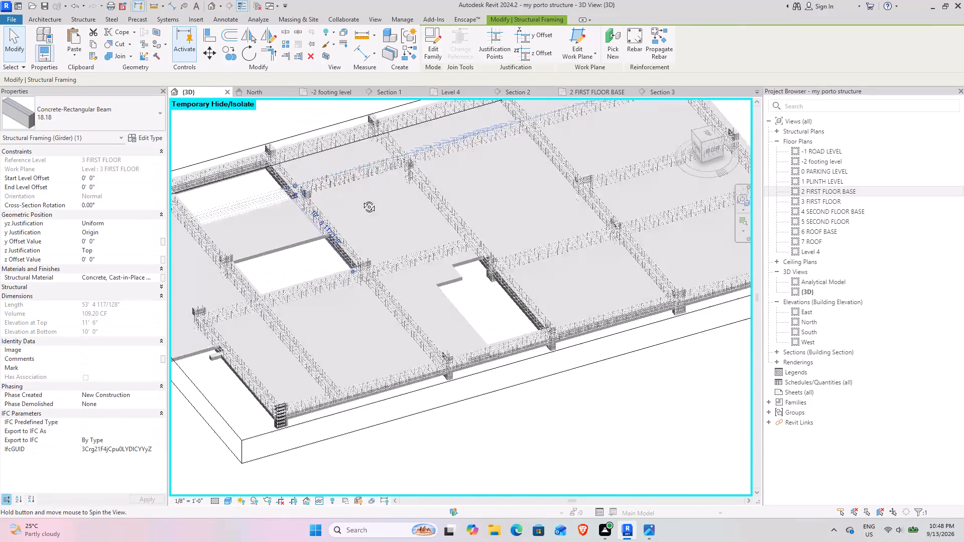
middle_drag(361, 199, 370, 216)
middle_drag(370, 221, 459, 281)
scroll(388, 277, up, 6)
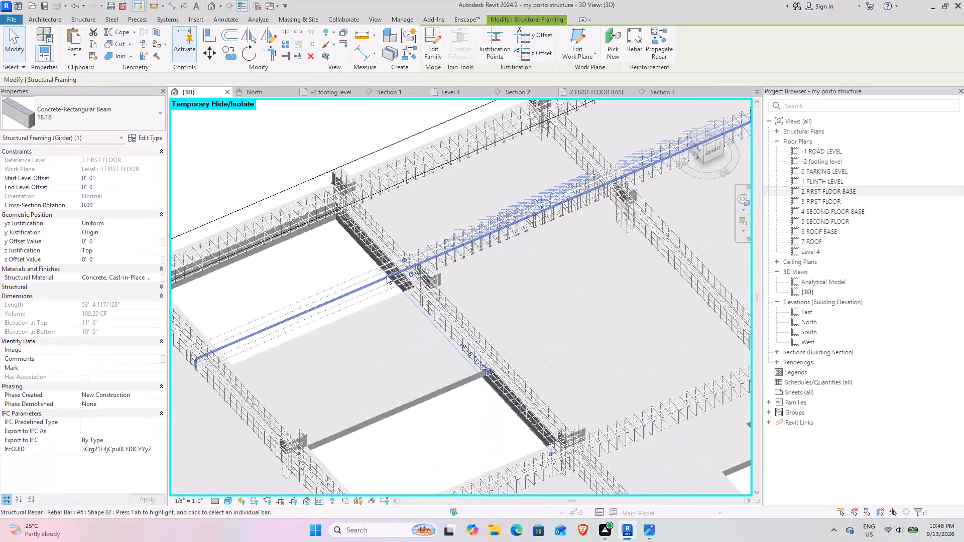
scroll(387, 275, up, 3)
click(589, 275)
shift+middle_drag(558, 286, 553, 257)
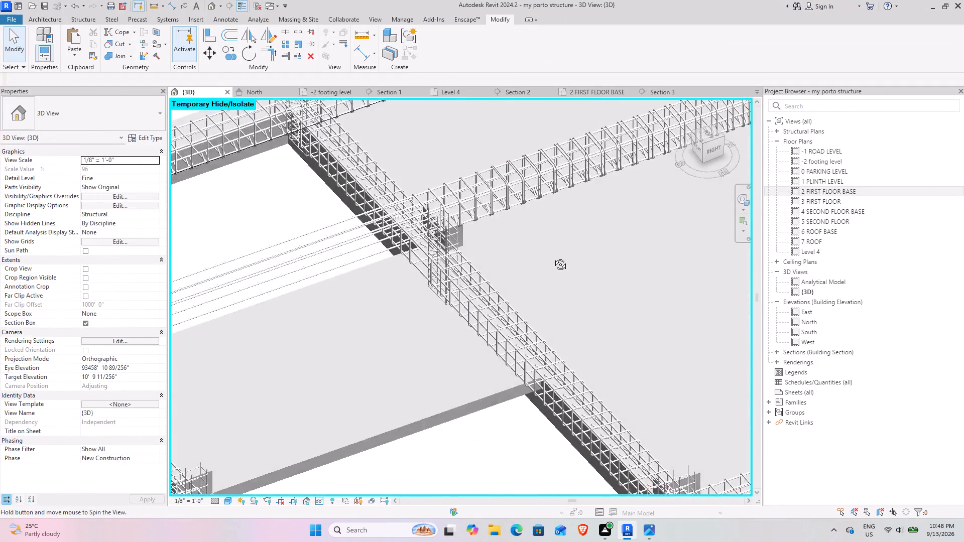
shift+middle_drag(553, 257, 564, 247)
scroll(382, 210, up, 4)
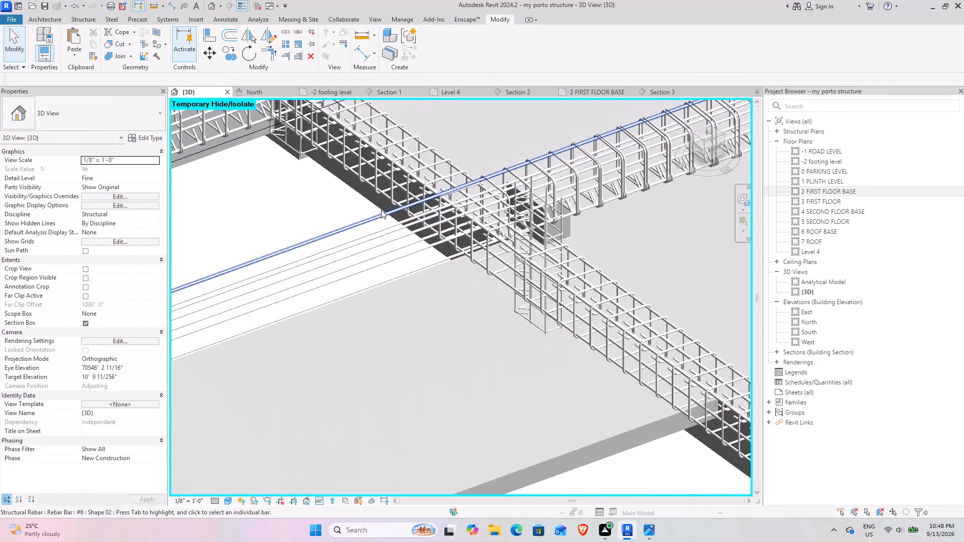
scroll(526, 261, down, 5)
shift+middle_drag(496, 313, 474, 292)
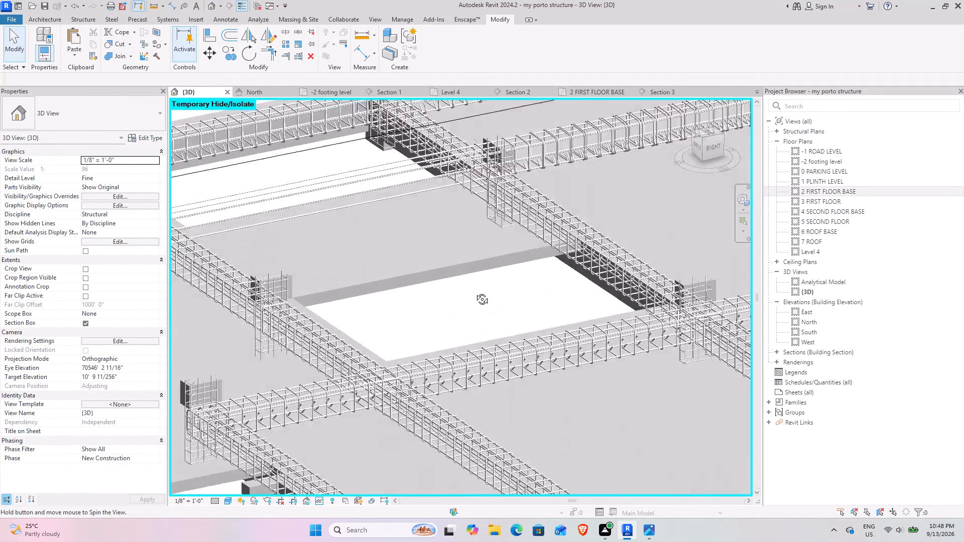
shift+middle_drag(474, 292, 467, 329)
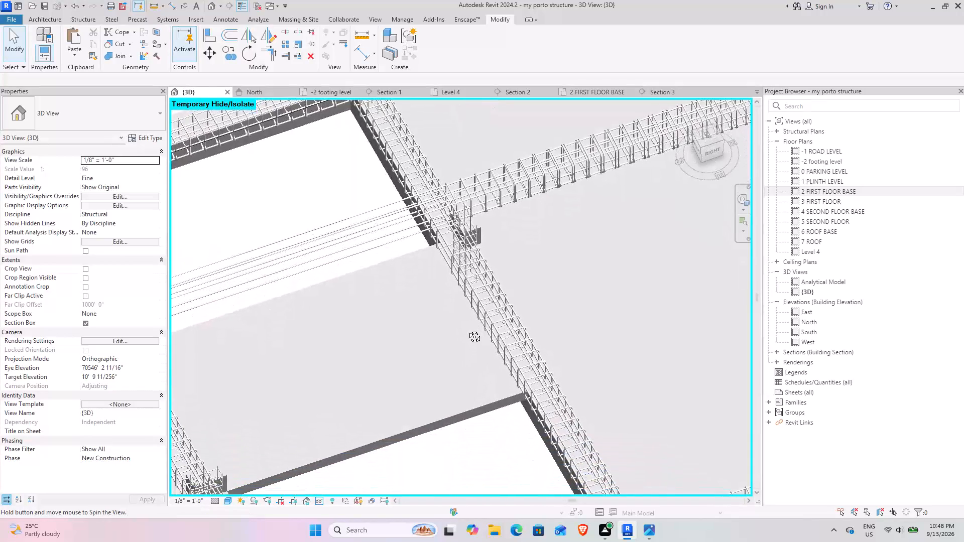
shift+middle_drag(467, 329, 480, 272)
middle_drag(481, 274, 483, 429)
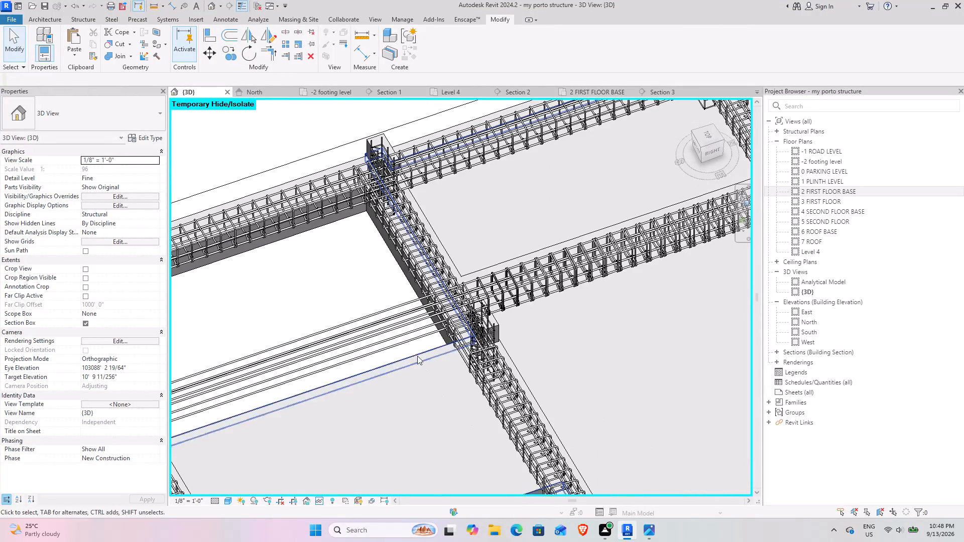
Examine the longitudinal bars spanning the slab opening between the two cross girders, and the second opening beside it.
scroll(377, 313, up, 5)
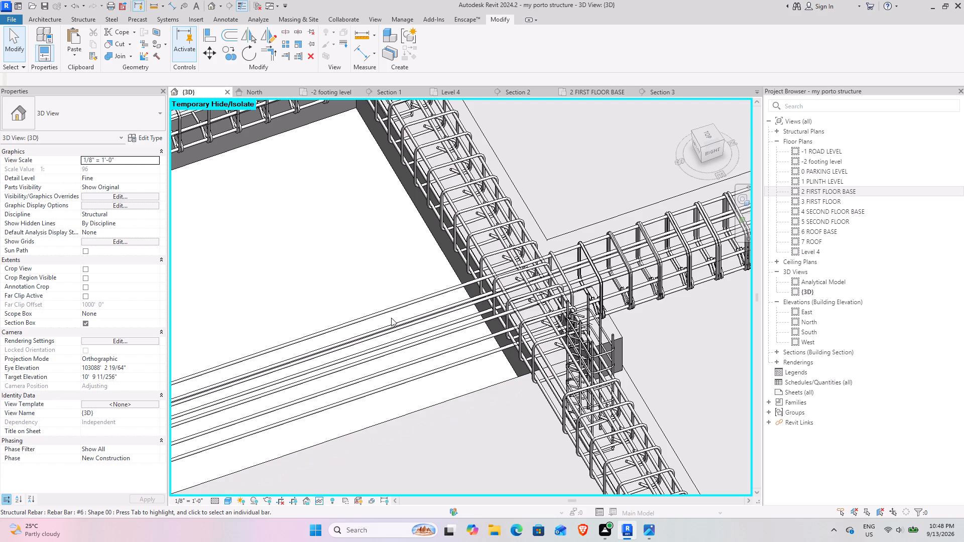
scroll(403, 307, down, 8)
middle_drag(388, 339, 509, 298)
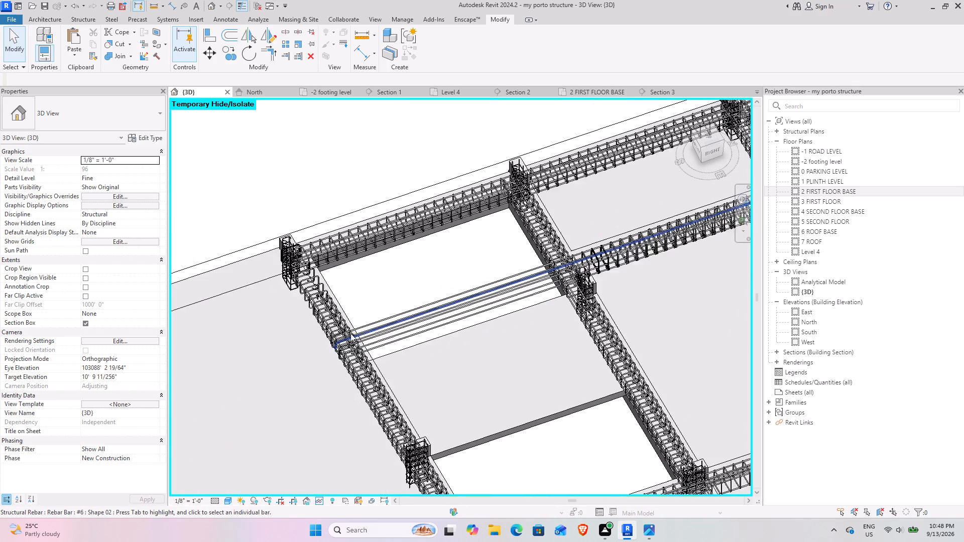
scroll(350, 333, up, 4)
middle_drag(479, 334, 413, 334)
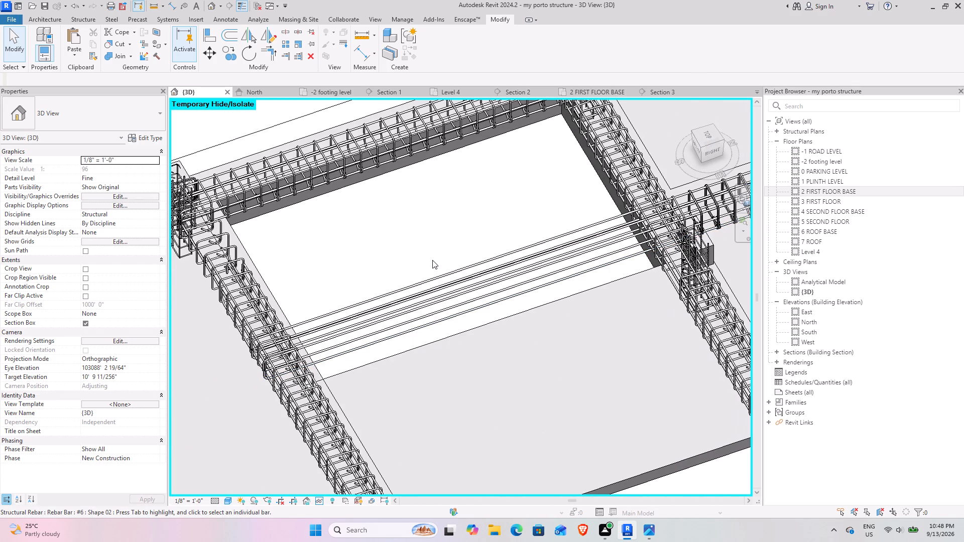
middle_drag(536, 387, 450, 248)
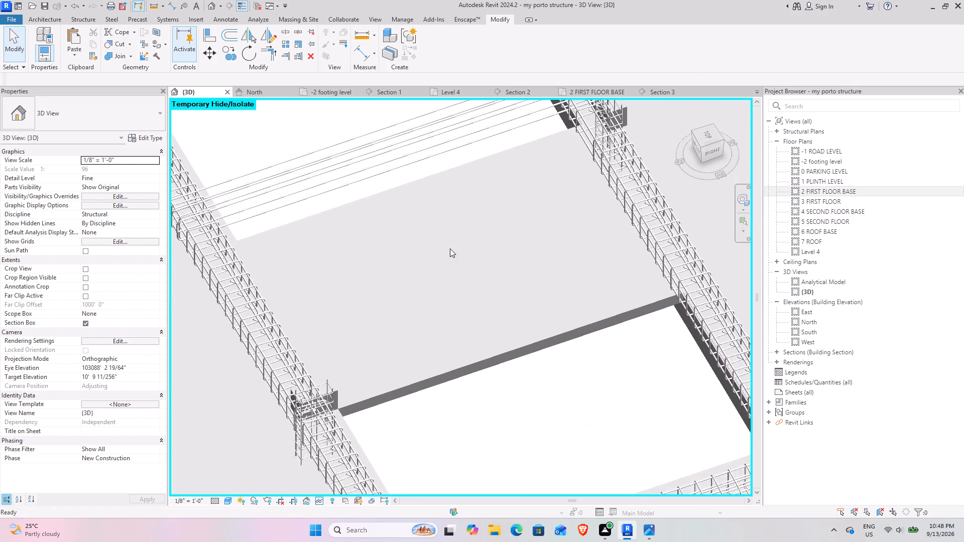
scroll(469, 306, down, 5)
middle_drag(497, 365, 470, 342)
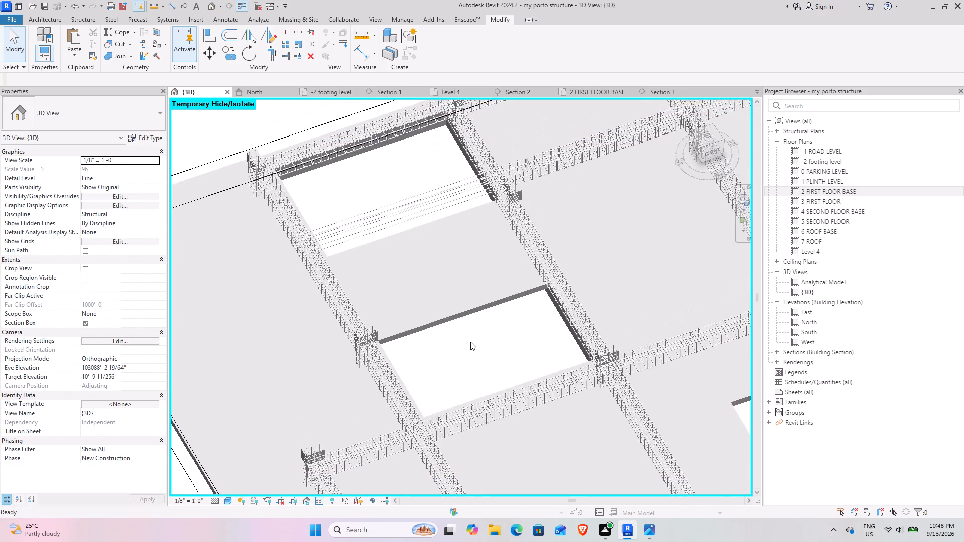
scroll(486, 145, up, 4)
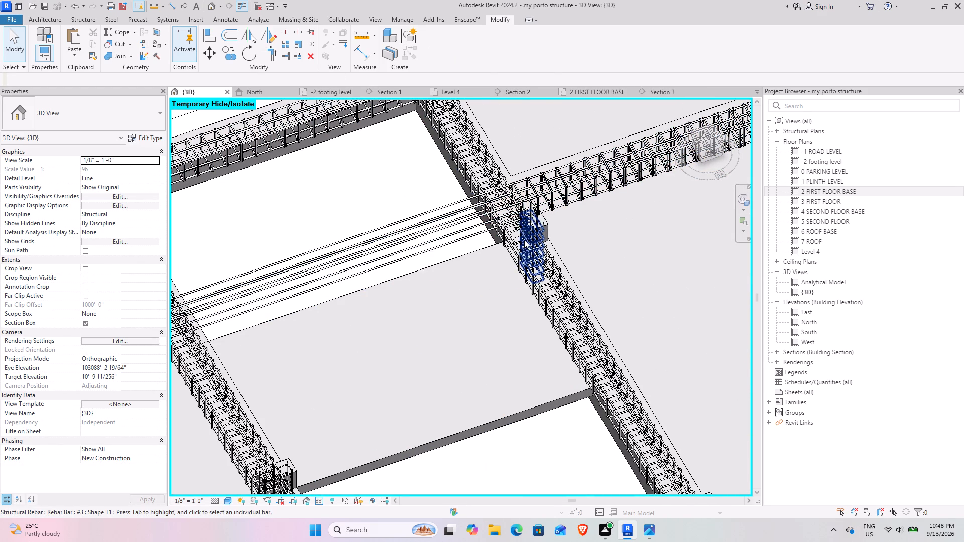
Turn off the section box in the 3D view.
scroll(525, 240, down, 7)
click(522, 340)
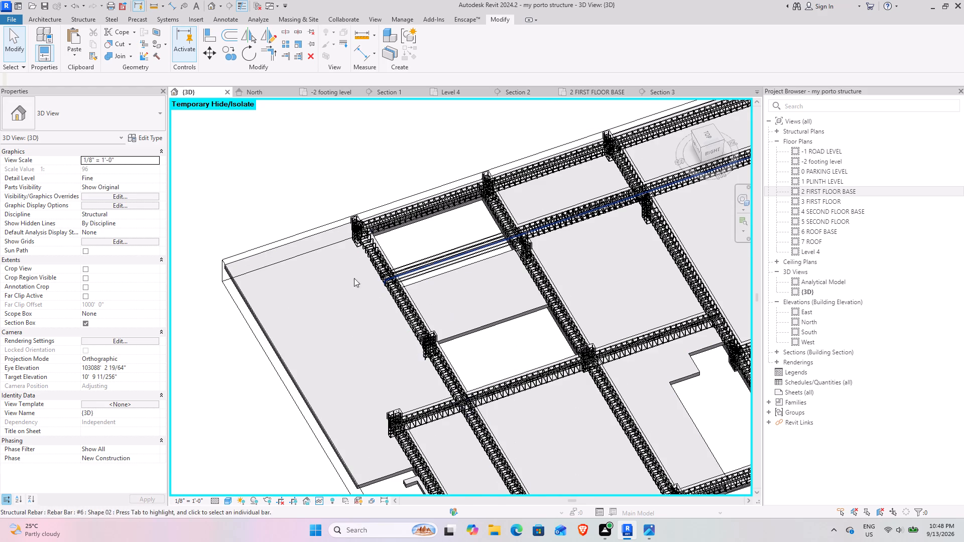
click(87, 322)
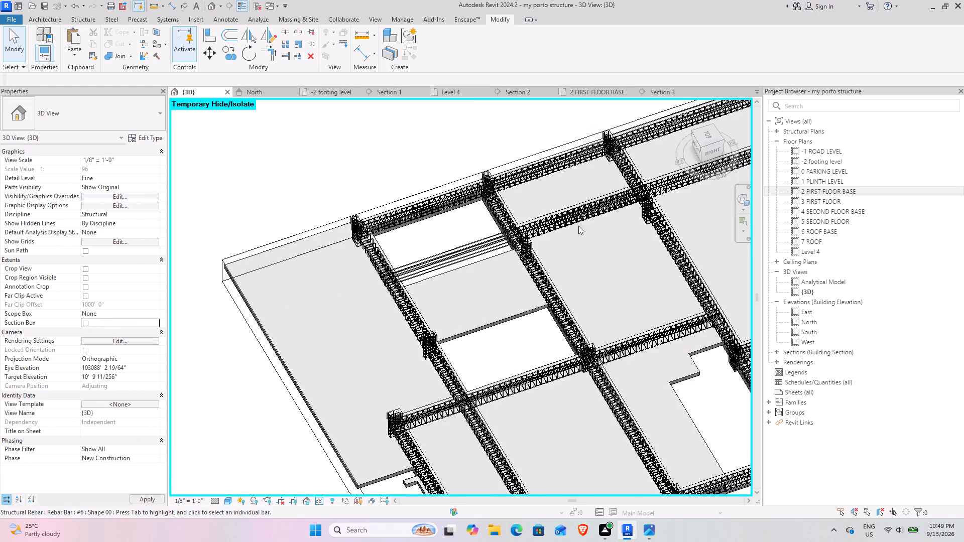
Examine the first-floor girders from below in the full structure, closing in on the intermediate girder line.
shift+middle_drag(521, 276, 538, 229)
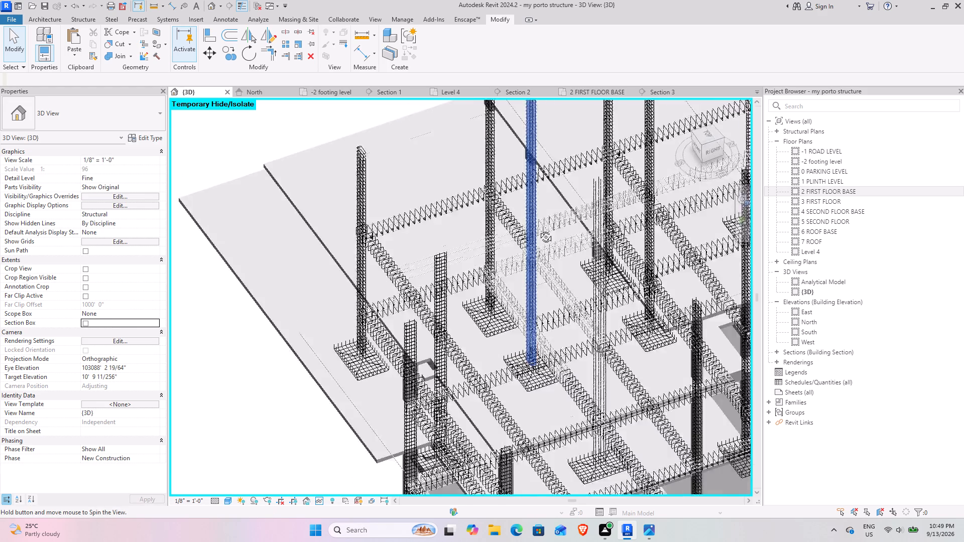
shift+middle_drag(538, 229, 674, 91)
middle_drag(628, 193, 239, 392)
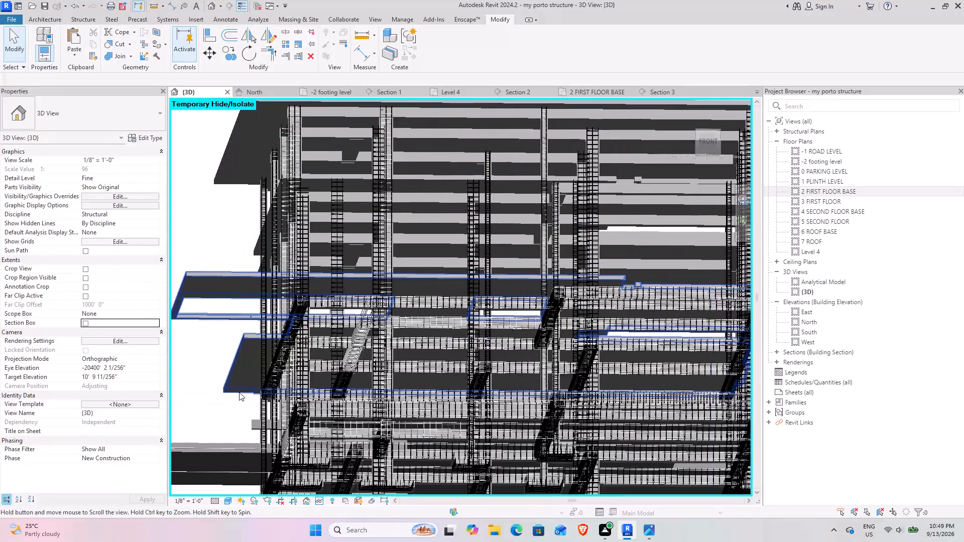
middle_drag(254, 396, 381, 381)
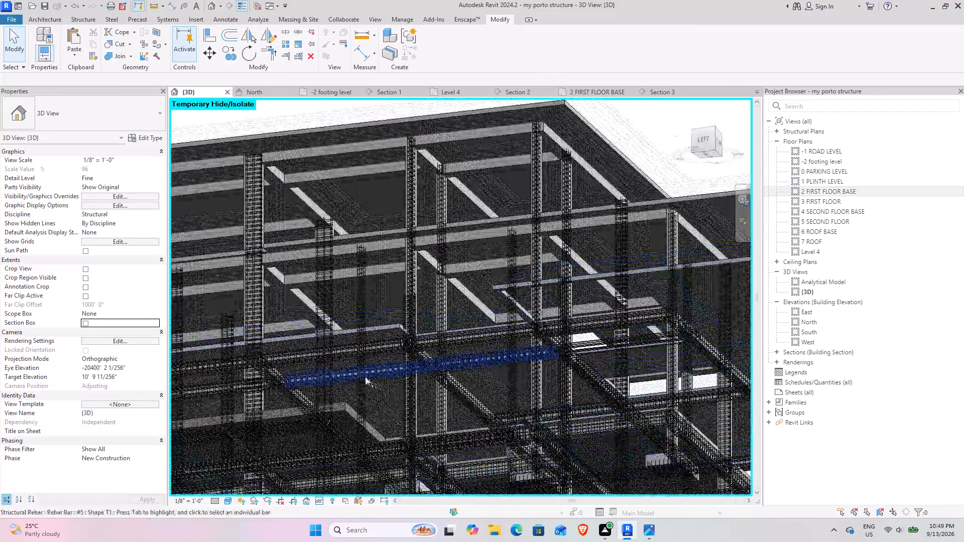
middle_drag(365, 376, 456, 336)
scroll(432, 342, up, 11)
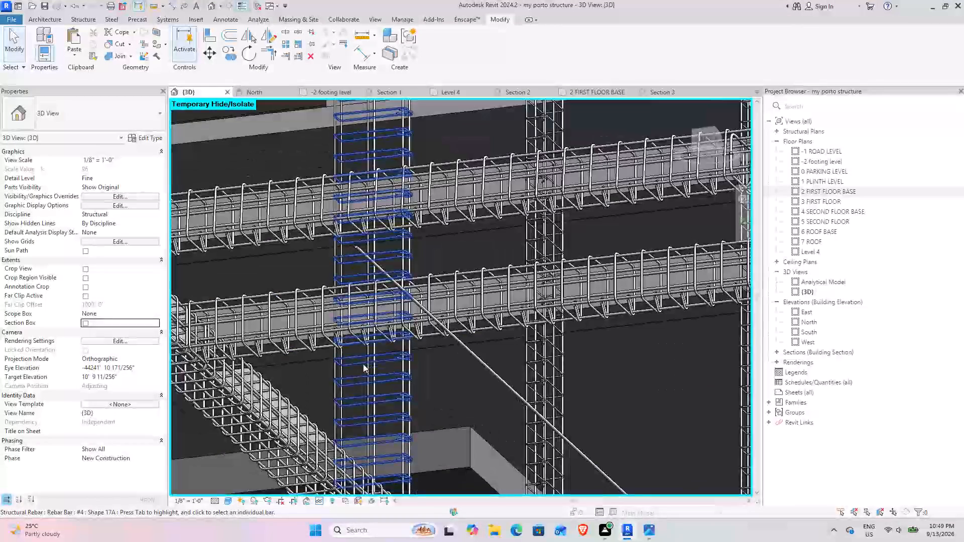
middle_drag(392, 360, 570, 327)
middle_drag(397, 328, 568, 302)
Select the extended 18.18 girder and trace its line from below to the bars at the slab openings and surrounding framing.
click(478, 319)
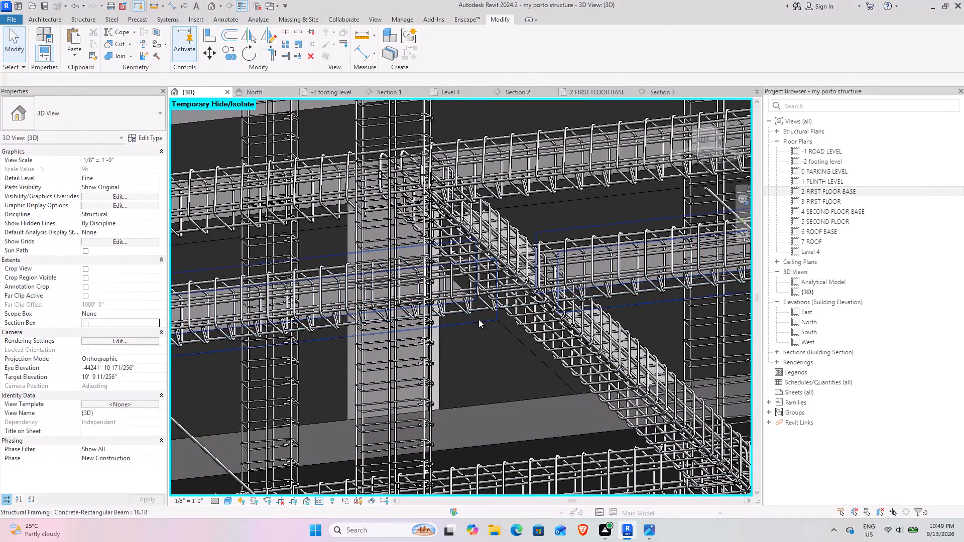
middle_drag(630, 320, 162, 317)
scroll(552, 317, down, 4)
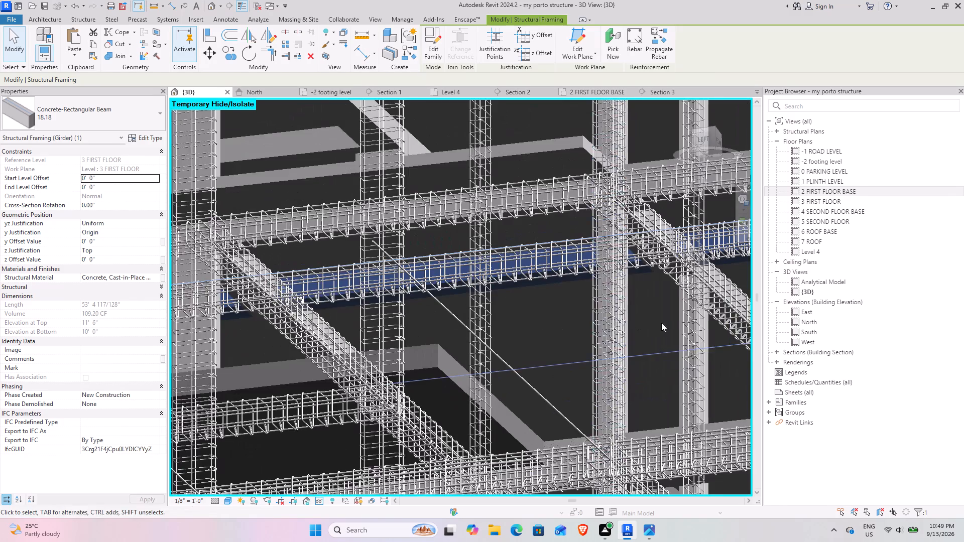
middle_drag(657, 323, 223, 330)
middle_drag(526, 318, 335, 310)
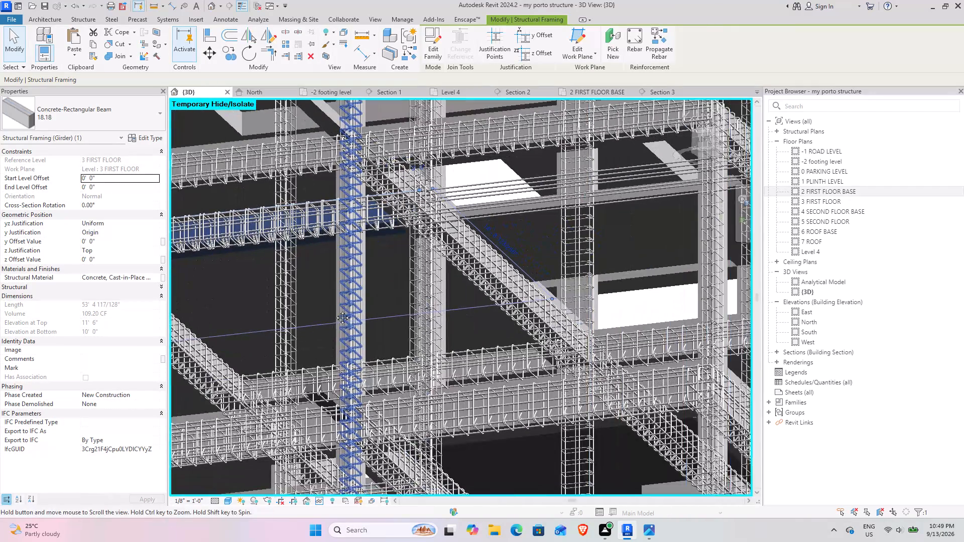
middle_drag(335, 310, 212, 338)
middle_drag(550, 313, 257, 318)
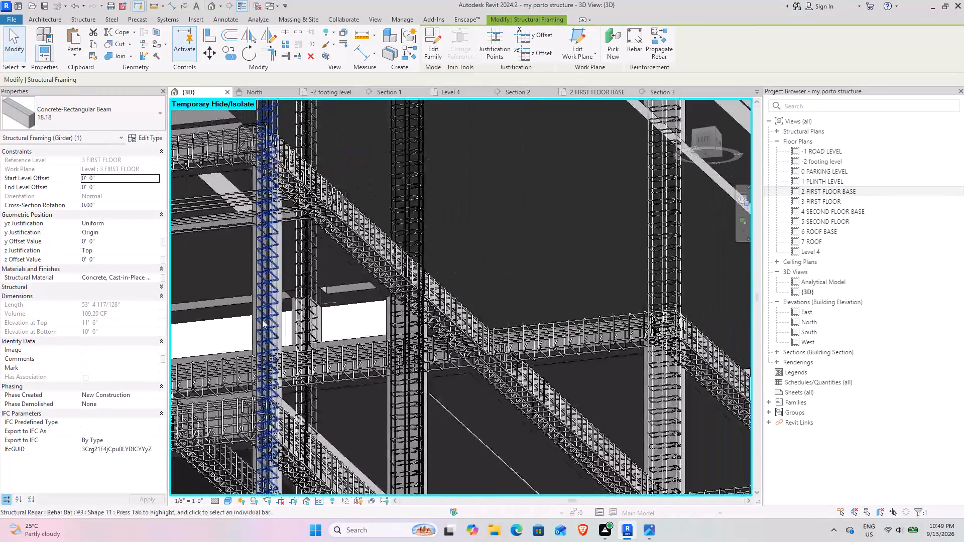
scroll(274, 325, down, 5)
middle_drag(274, 336, 374, 289)
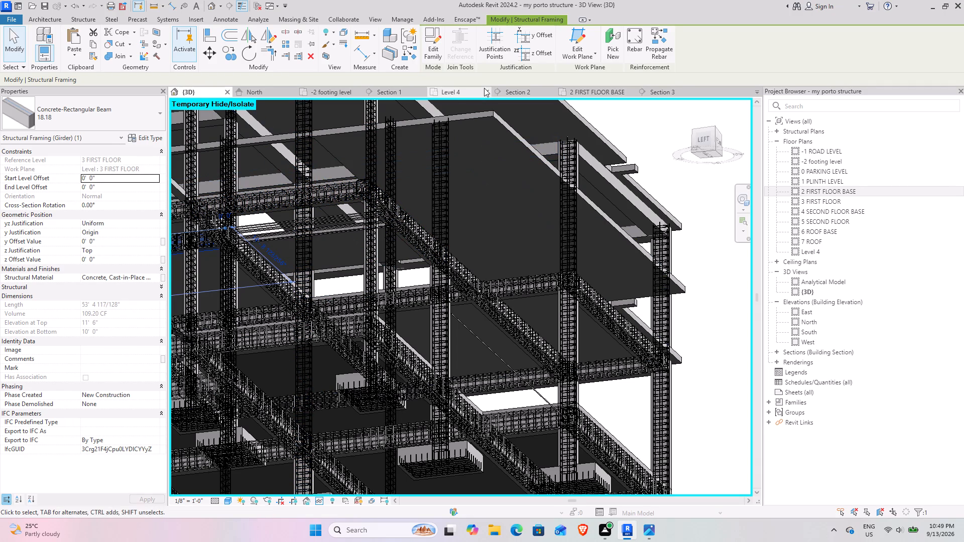
Isolate the selected 18.18 girder in a section box and extend the box past both girder ends, taking in the far cross girder.
click(325, 58)
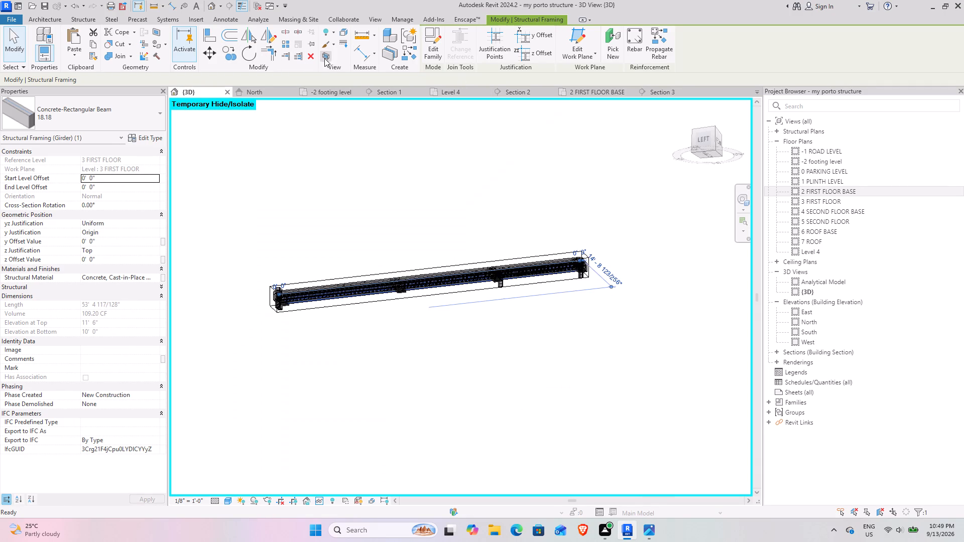
click(354, 310)
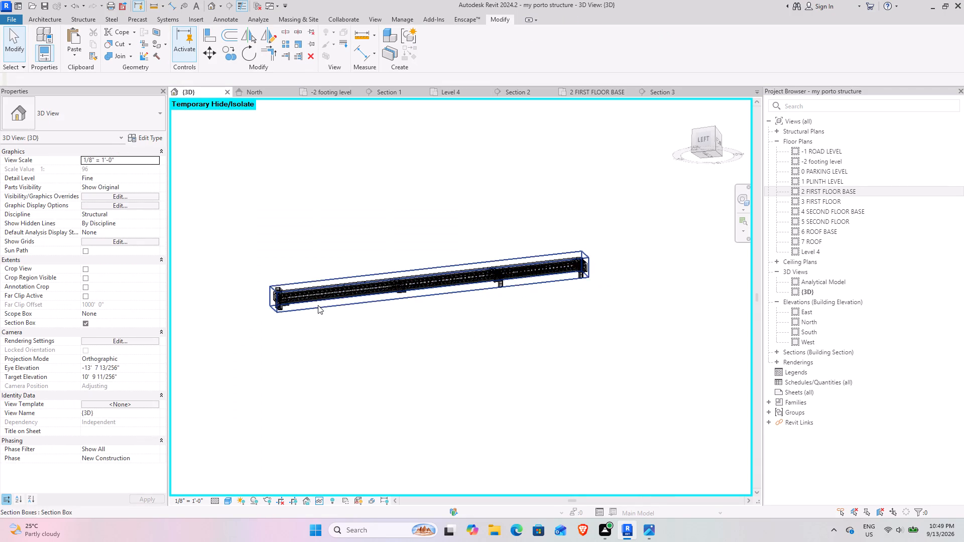
click(371, 304)
drag(270, 300, 199, 312)
middle_drag(267, 333, 315, 333)
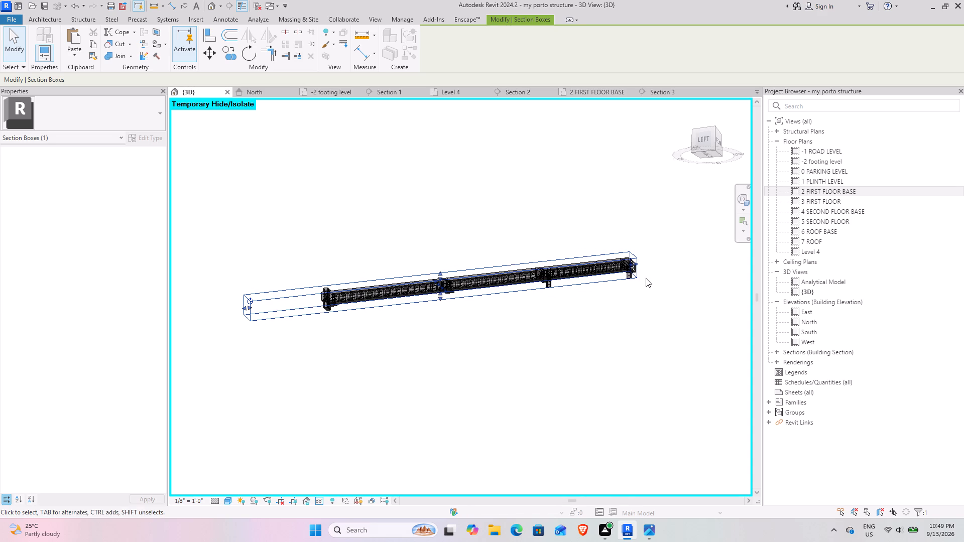
drag(636, 263, 733, 247)
middle_drag(703, 273, 463, 330)
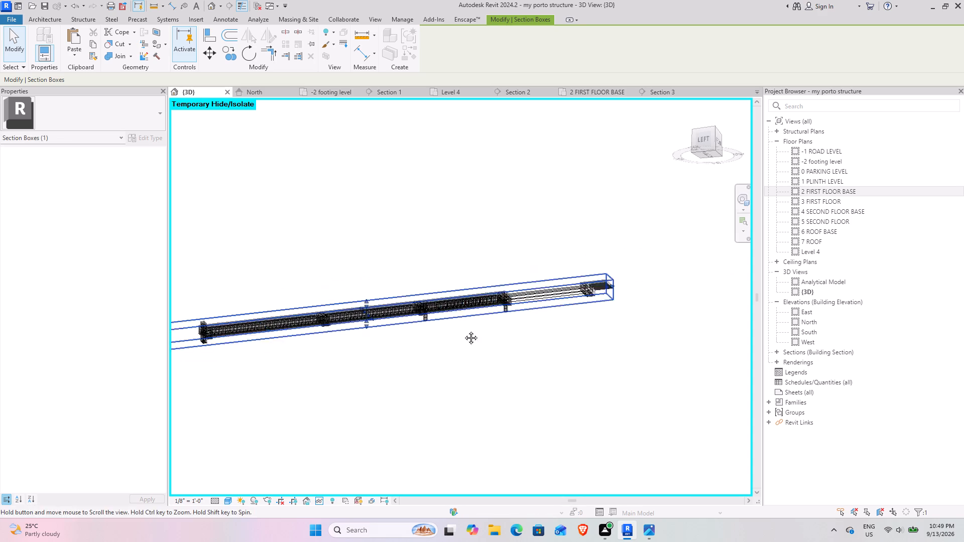
middle_drag(463, 330, 404, 340)
In the left view, shorten the overlapping 8" spaced #5 stirrup set so it stops at the column before the girder's last span.
scroll(412, 330, up, 12)
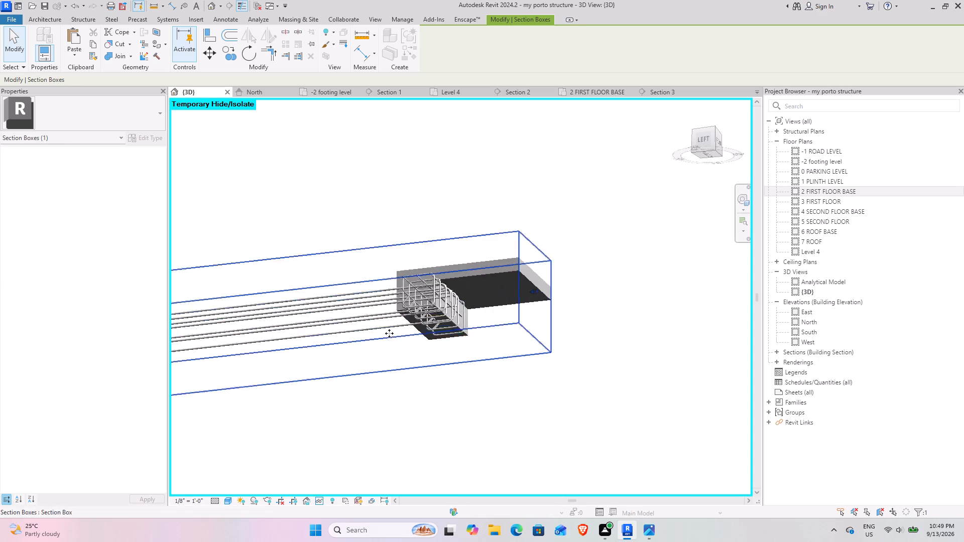
scroll(389, 333, up, 1)
click(707, 139)
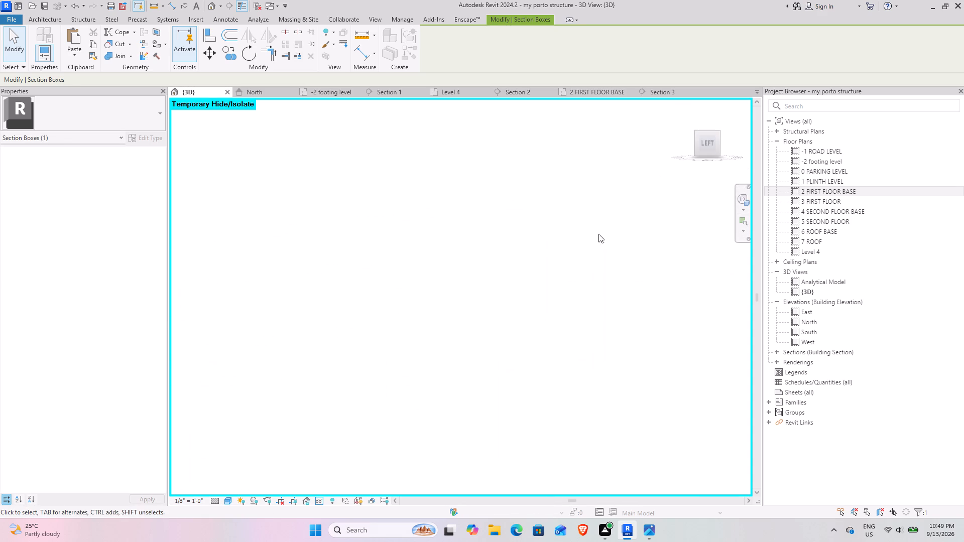
scroll(421, 281, up, 4)
scroll(503, 323, up, 4)
scroll(405, 314, up, 3)
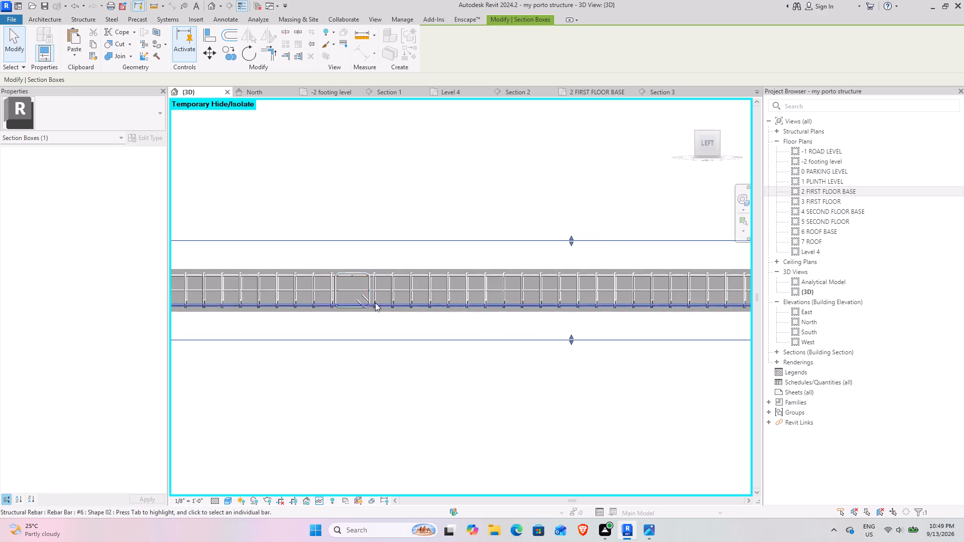
scroll(375, 303, up, 5)
middle_drag(608, 323, 100, 312)
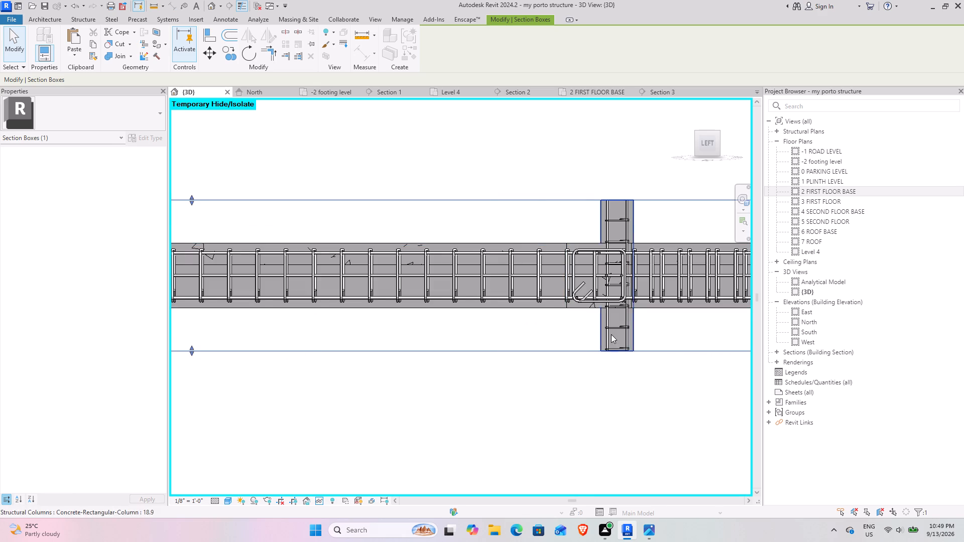
middle_drag(610, 334, 400, 331)
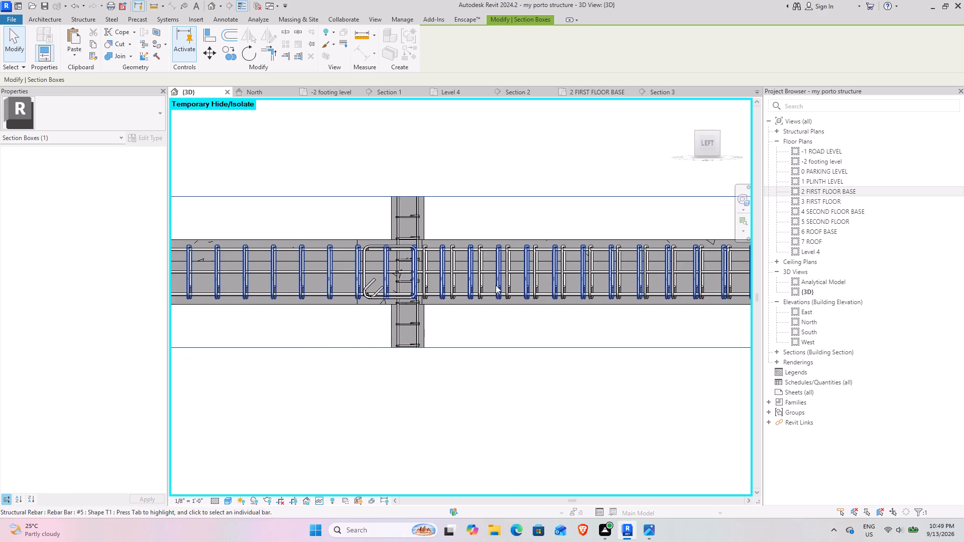
click(331, 281)
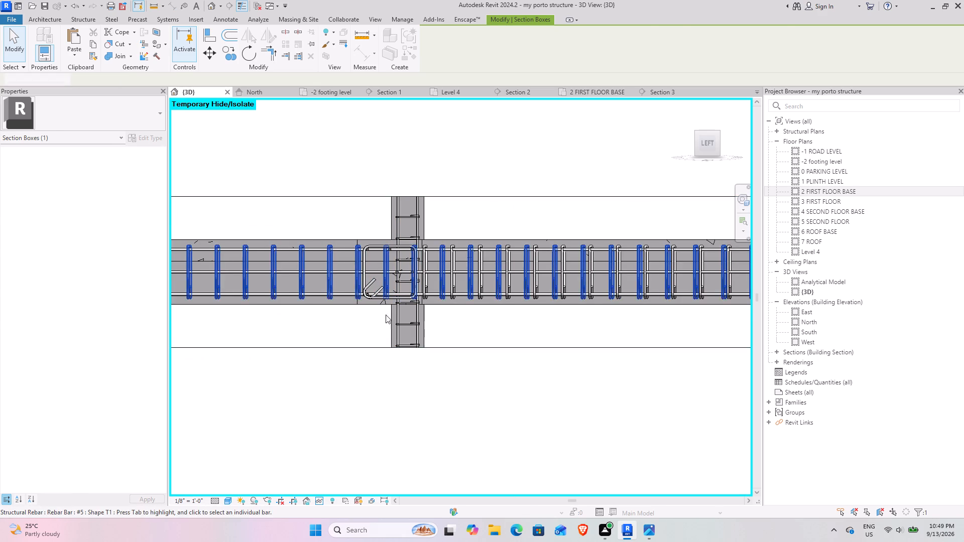
scroll(388, 321, down, 4)
middle_drag(450, 360, 461, 345)
middle_drag(464, 343, 389, 328)
drag(676, 263, 651, 264)
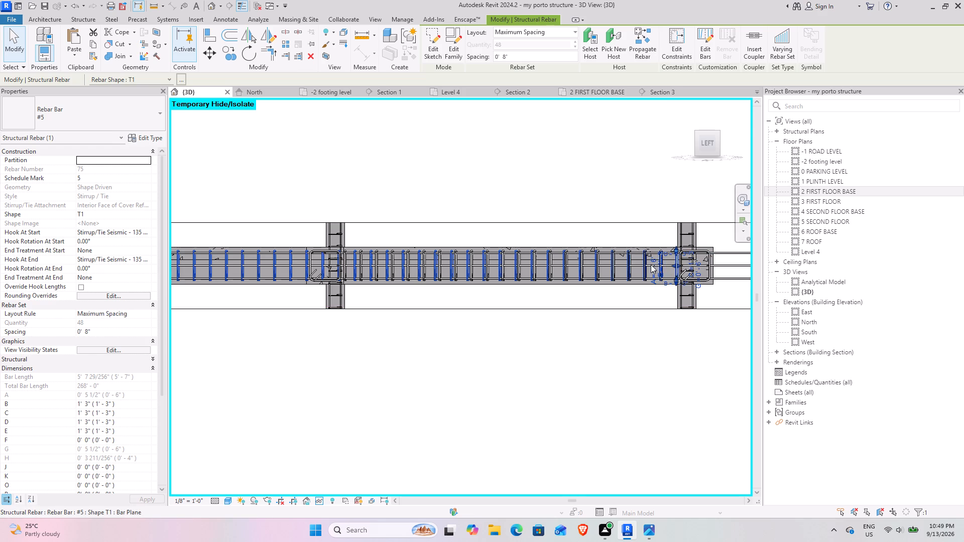
drag(651, 264, 302, 264)
click(430, 270)
click(455, 277)
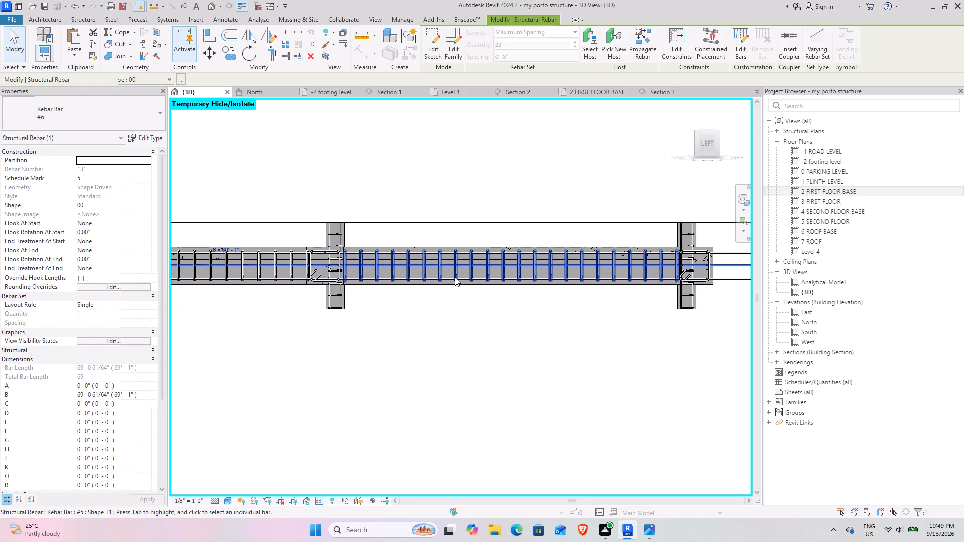
Shorten the three hooked #6 top bars crossing the slab opening so they end at the girder's end column, about 53'-7" long.
middle_drag(642, 287, 486, 287)
scroll(636, 326, up, 3)
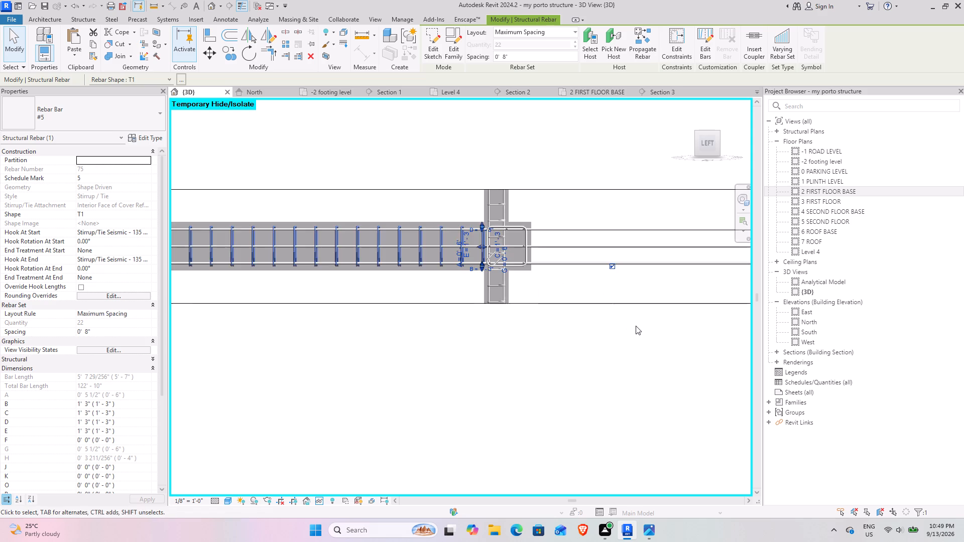
middle_drag(632, 326, 518, 348)
click(547, 374)
click(597, 241)
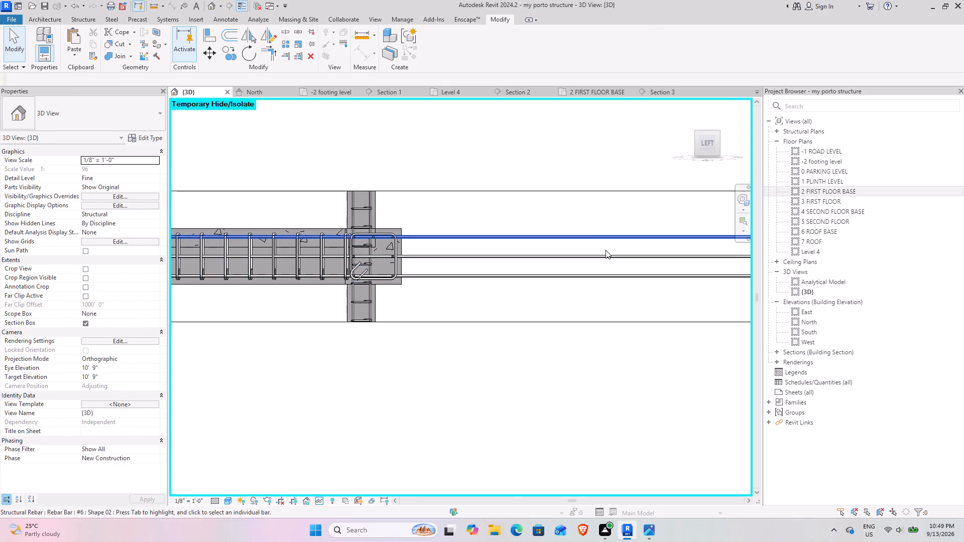
scroll(608, 256, down, 3)
middle_drag(627, 271, 419, 287)
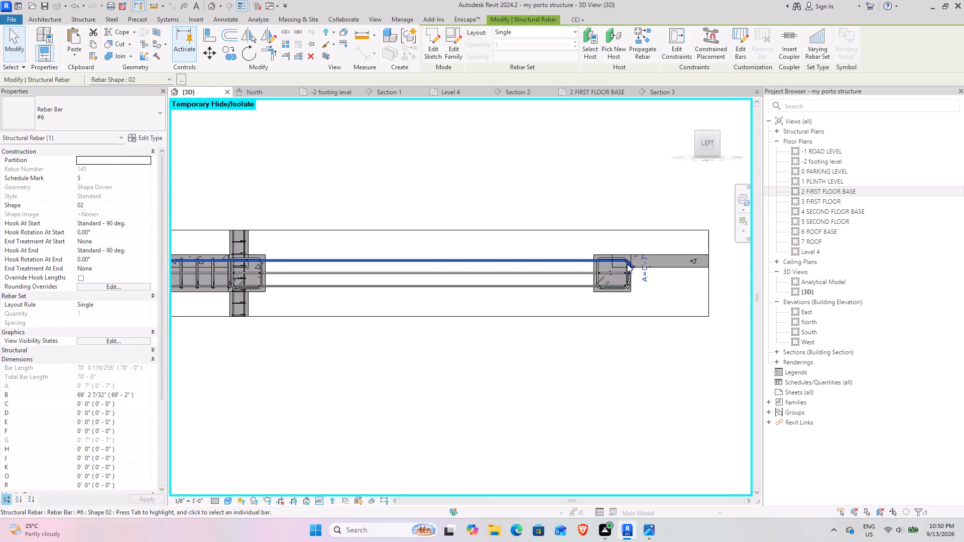
drag(627, 264, 248, 258)
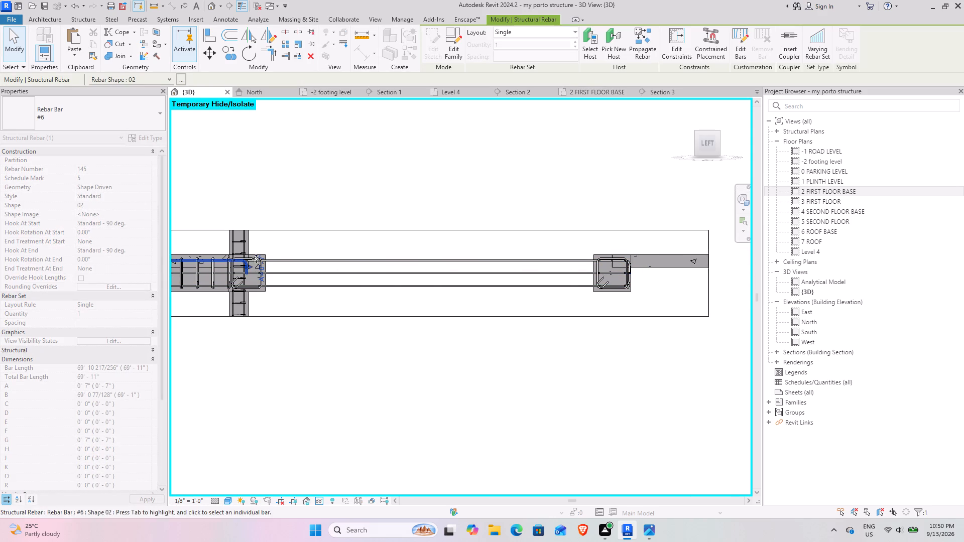
click(546, 258)
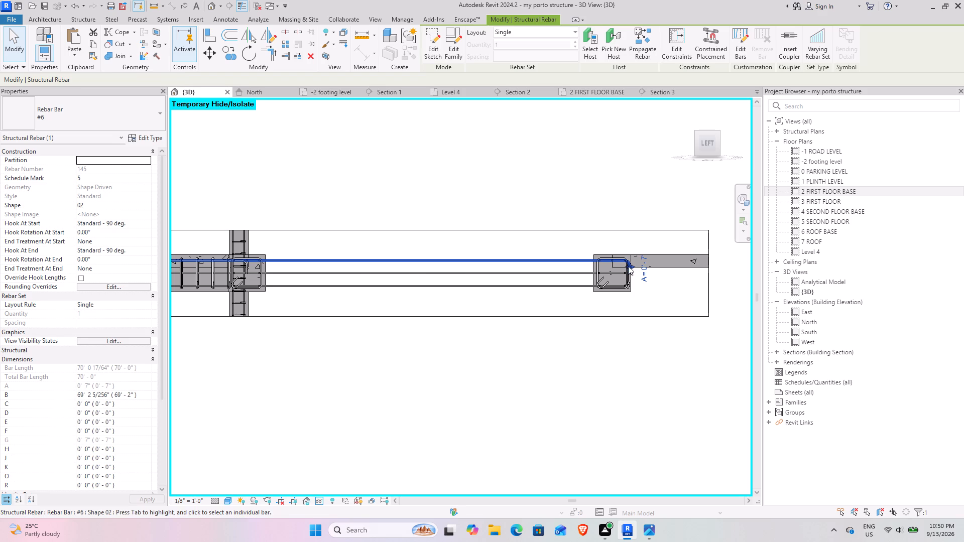
drag(628, 266, 247, 266)
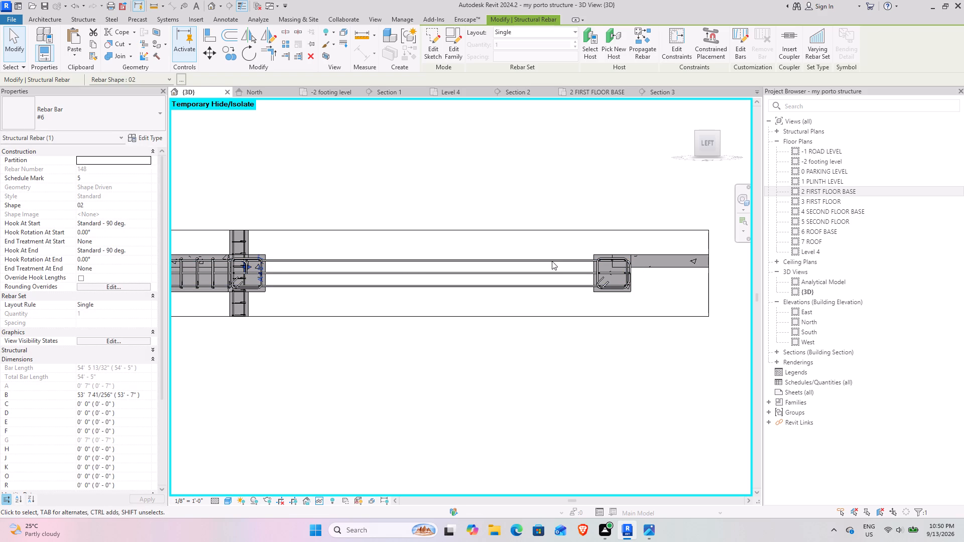
click(552, 260)
drag(627, 267, 249, 267)
Shorten the two straight #6 mid-depth bars crossing the slab opening back to the end column, about 52'-6" and 52'-10" long.
click(569, 270)
drag(629, 273, 536, 273)
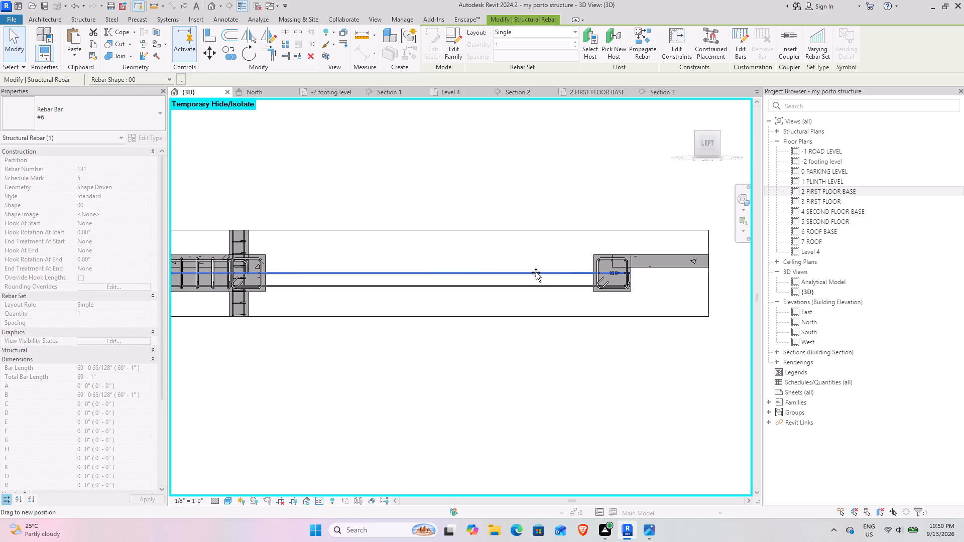
drag(536, 273, 221, 273)
click(519, 277)
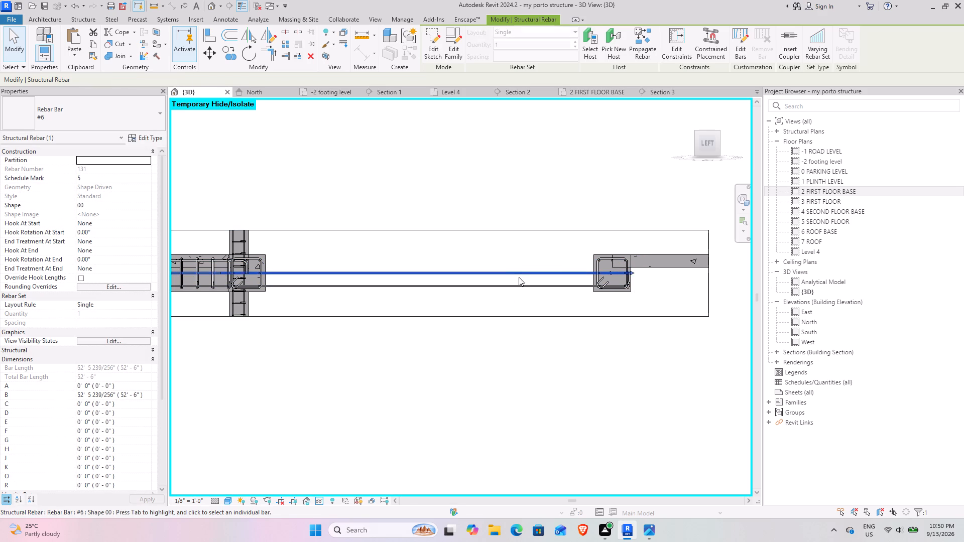
drag(631, 270, 228, 272)
Pull the first hooked #6 bottom bar back from the opening to the cross girder stirrup's far side, about 54'-3" long.
click(512, 287)
drag(627, 278, 390, 276)
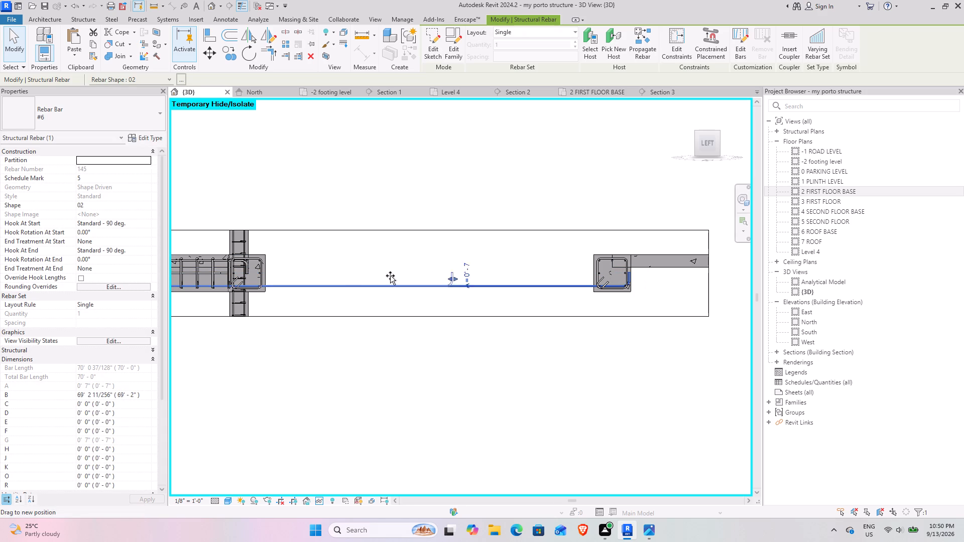
drag(390, 276, 250, 268)
scroll(238, 268, up, 11)
middle_drag(274, 268, 330, 255)
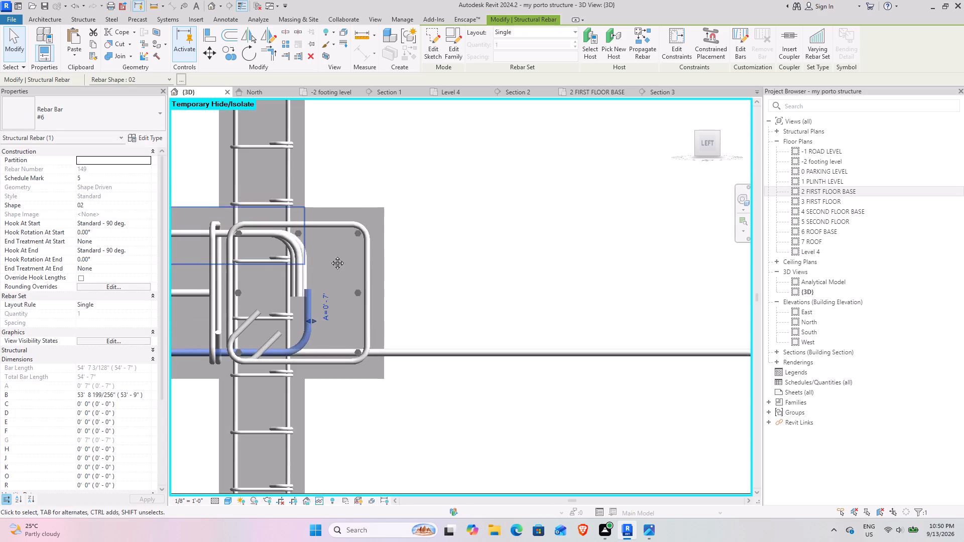
middle_drag(330, 255, 465, 228)
scroll(475, 241, up, 4)
drag(529, 308, 610, 305)
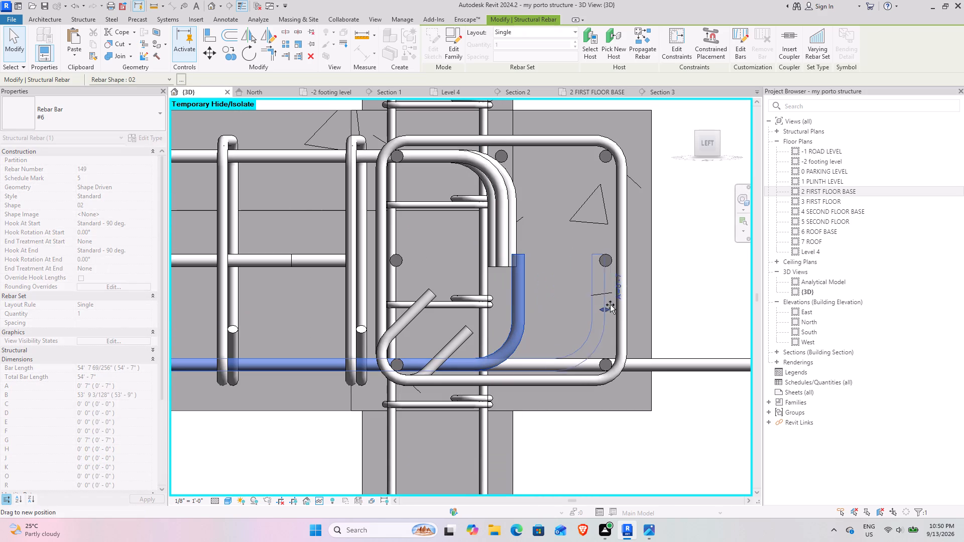
drag(610, 305, 623, 305)
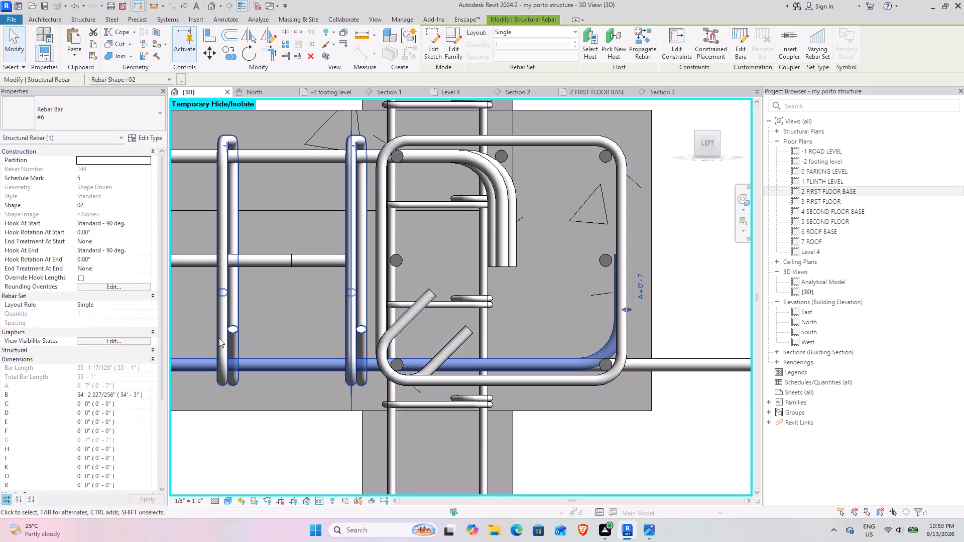
Pull the second hooked #6 bottom bar back from the opening, lining its hook up with the first at the cross girder stirrup's far side.
scroll(249, 340, down, 4)
middle_drag(286, 334, 446, 312)
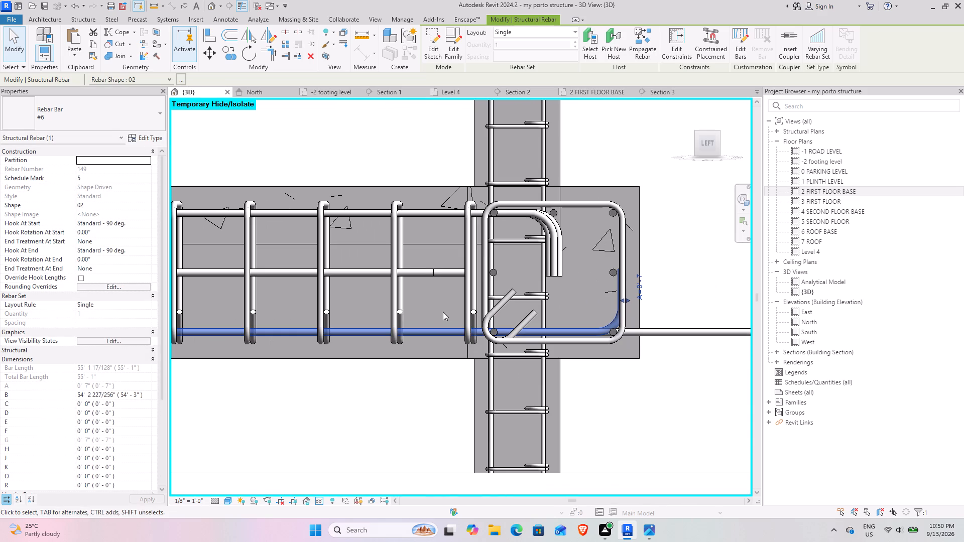
middle_drag(559, 327, 320, 324)
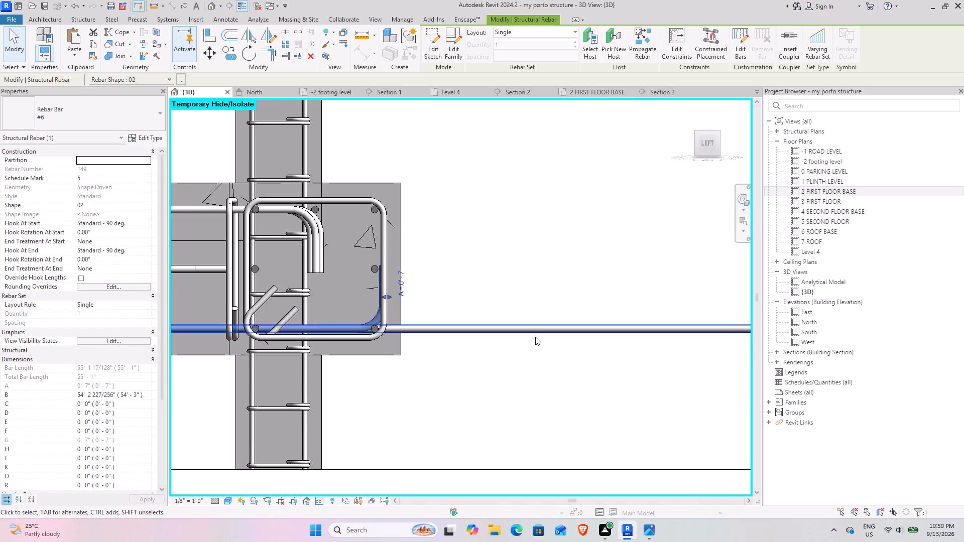
click(535, 337)
scroll(535, 337, down, 5)
middle_drag(697, 342, 105, 339)
scroll(452, 340, down, 4)
middle_drag(433, 352, 554, 338)
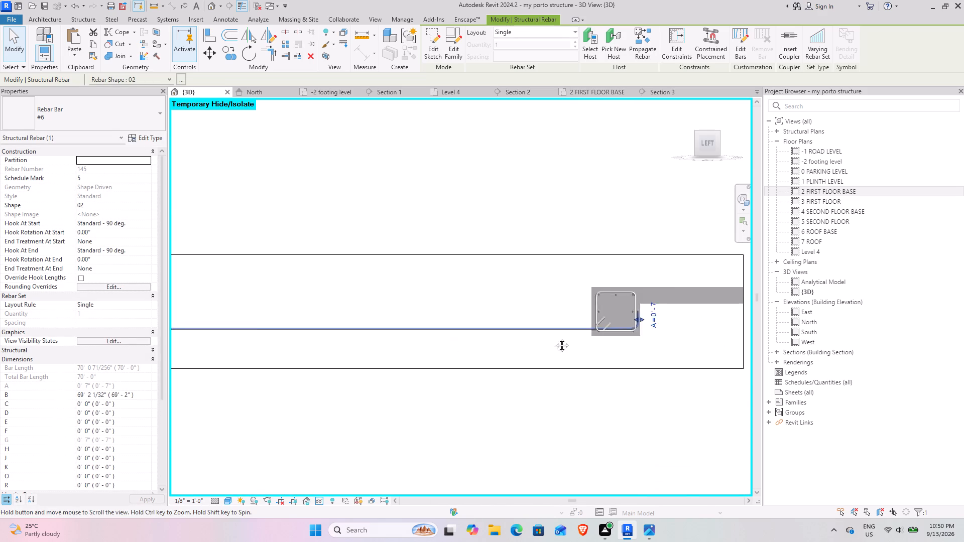
middle_drag(554, 338, 569, 338)
drag(743, 313, 116, 313)
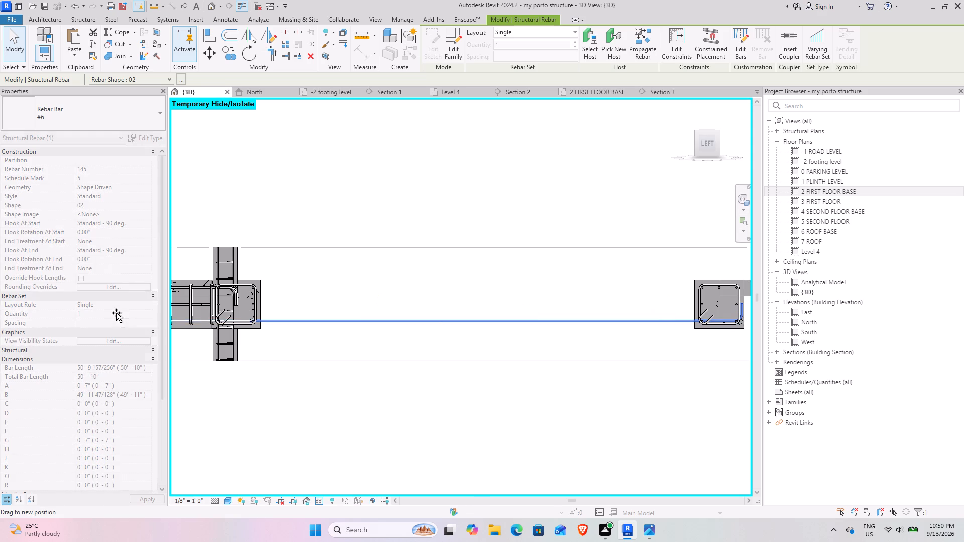
drag(116, 313, 245, 317)
scroll(245, 317, up, 12)
middle_drag(247, 318, 478, 319)
drag(475, 290, 517, 287)
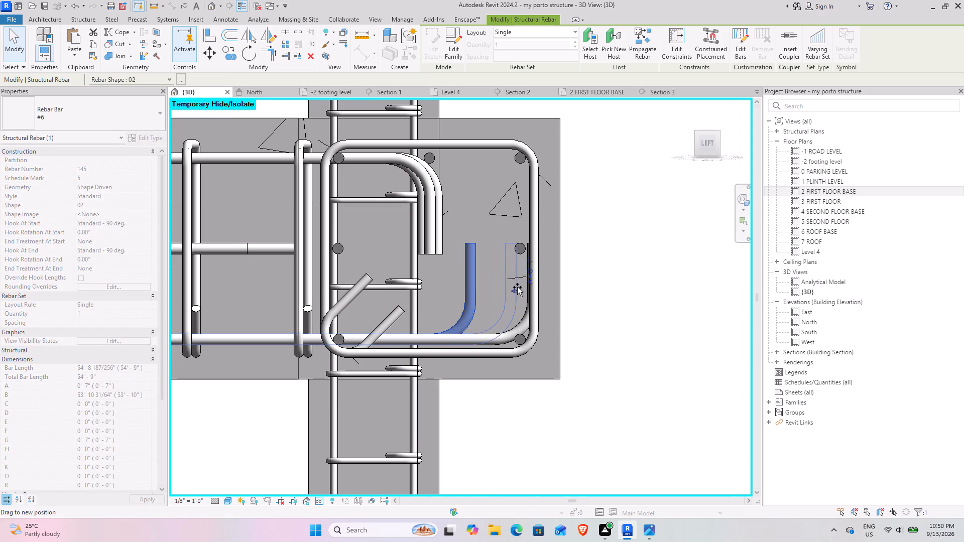
drag(517, 287, 530, 287)
Extend both straight #6 mid-depth bars through the end column to the cross girder's far-side bar, the first about 53'-11" long.
click(261, 257)
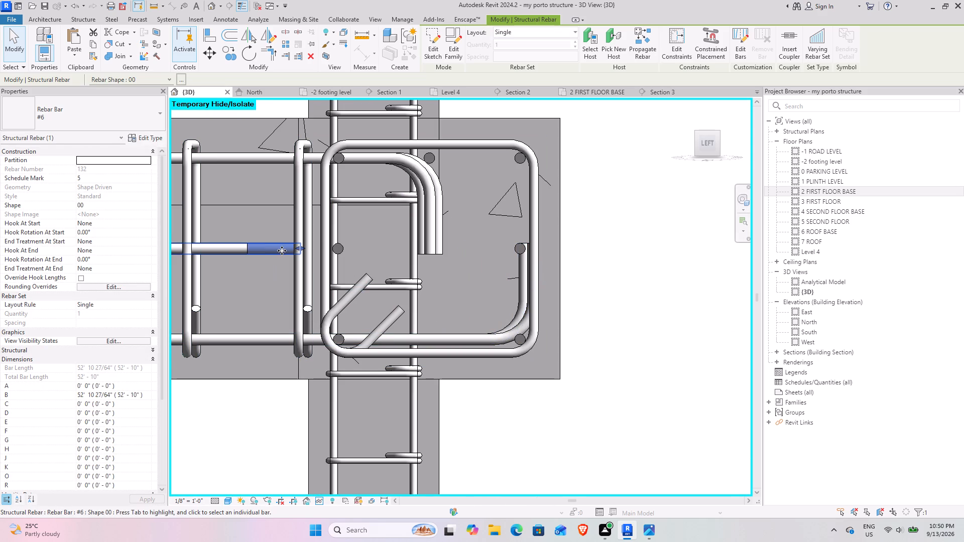
drag(290, 250, 324, 251)
drag(331, 253, 392, 257)
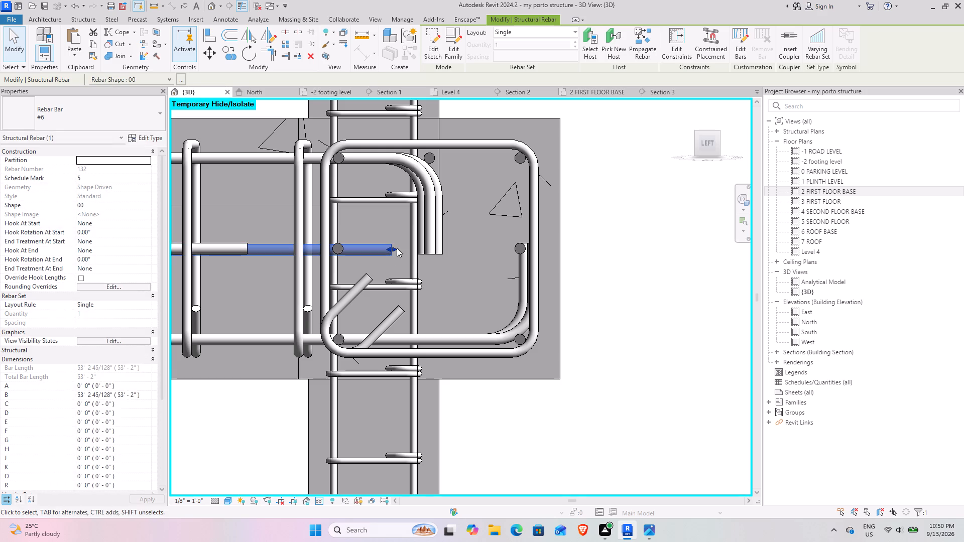
drag(397, 248, 513, 241)
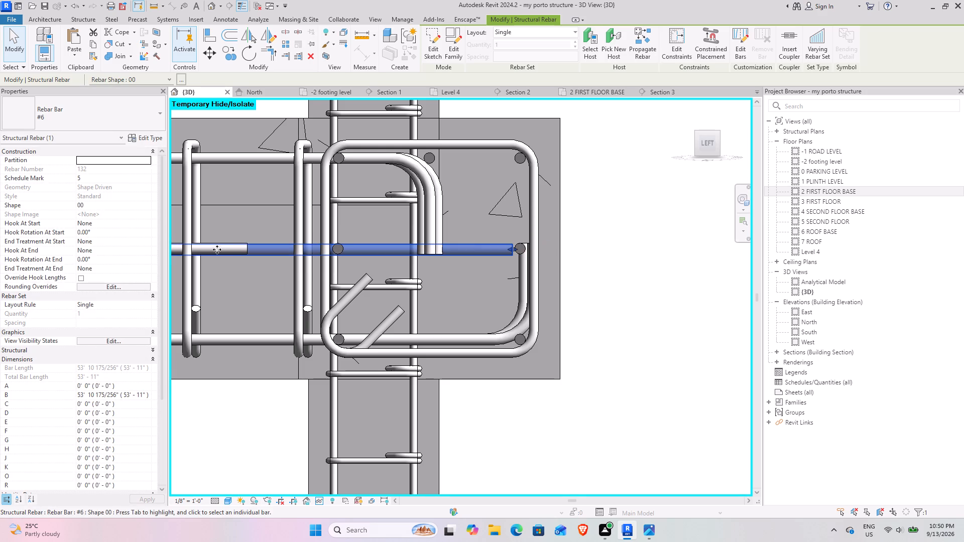
click(233, 250)
key(Tab)
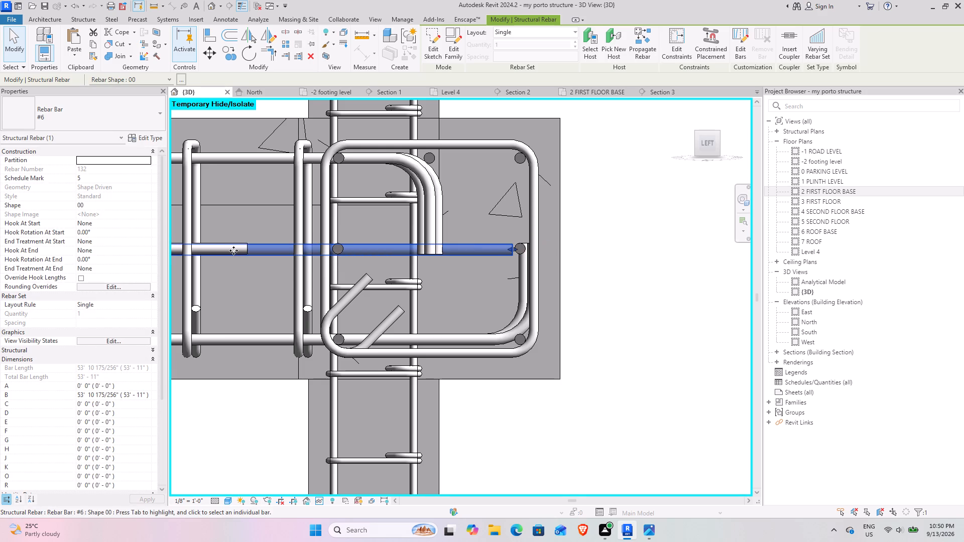
click(233, 250)
drag(248, 248, 538, 248)
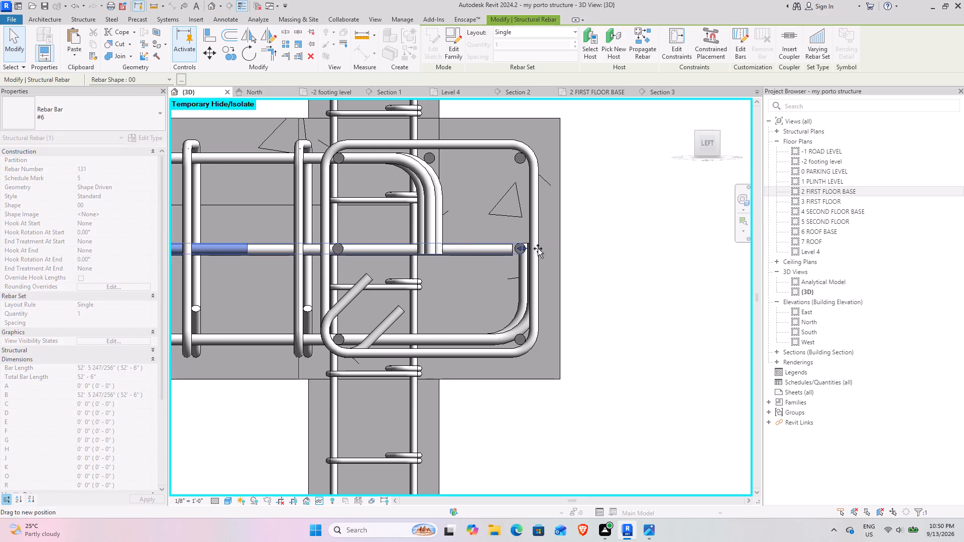
drag(538, 248, 528, 248)
Extend the three hooked #6 top bars through the end column to the cross girder stirrup's far side, about 55'-0" long.
click(429, 213)
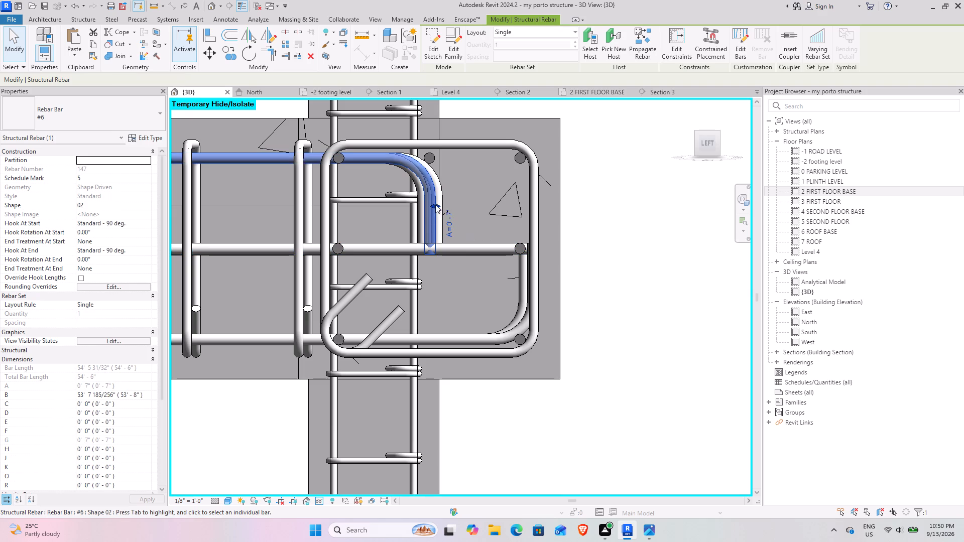
drag(437, 202, 531, 201)
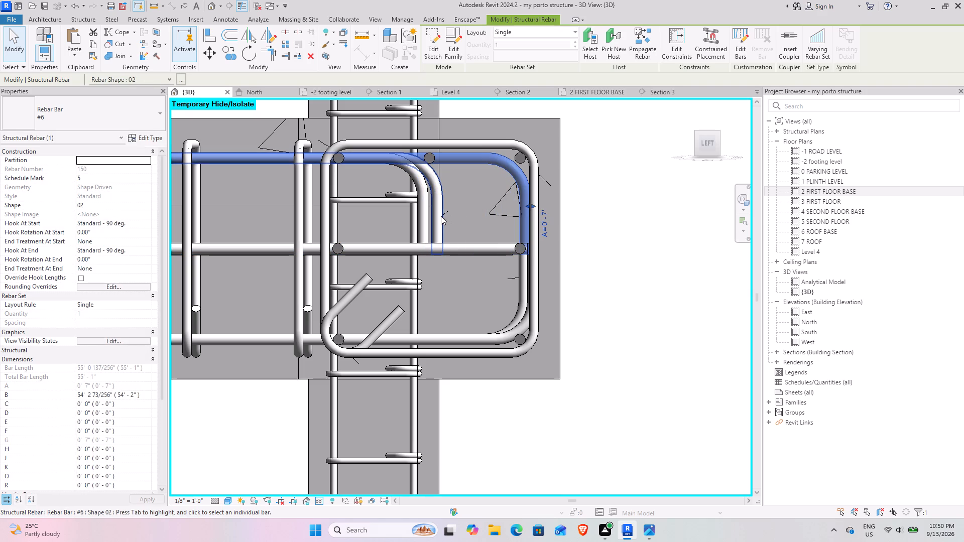
click(441, 216)
drag(445, 208, 530, 203)
click(429, 210)
click(424, 215)
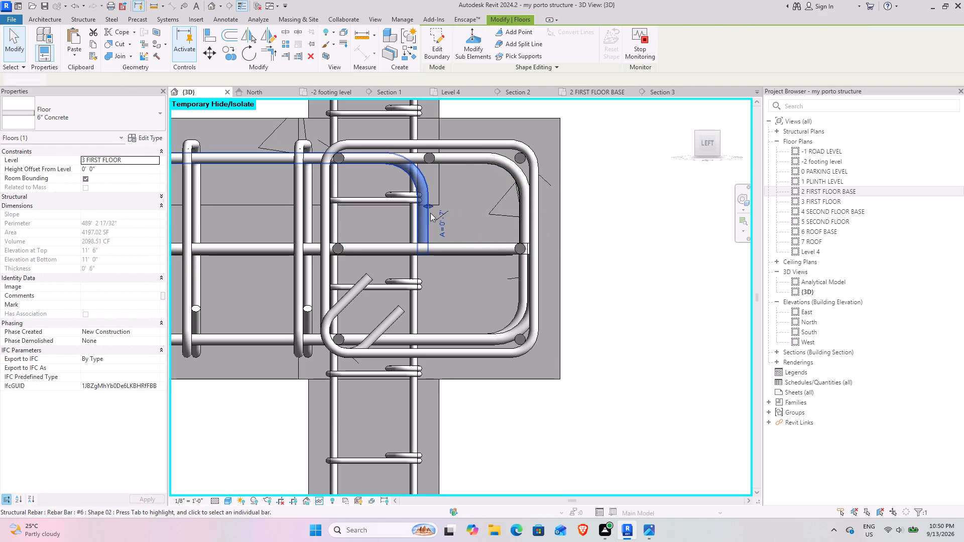
drag(429, 203, 529, 203)
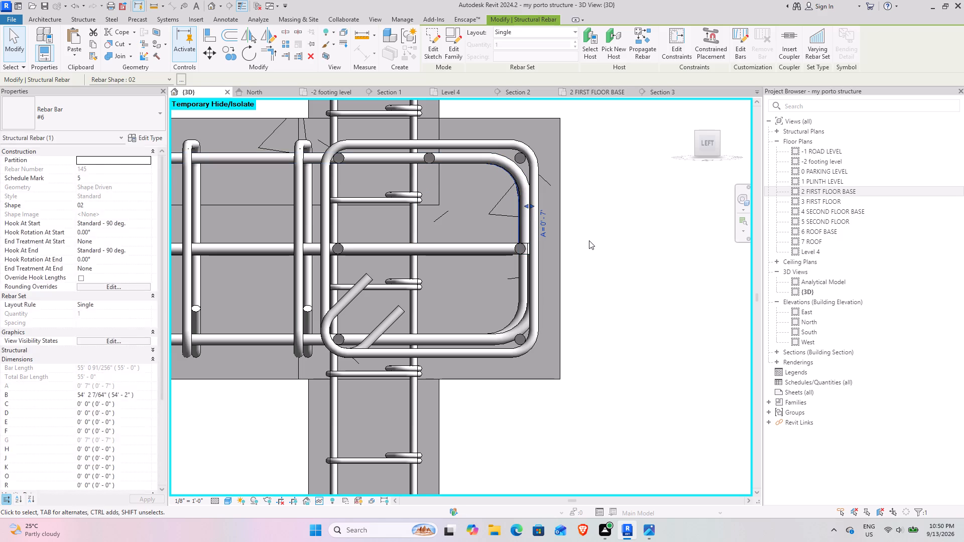
click(589, 240)
Turn off the 3D view's section box to bring back the whole structure.
scroll(581, 258, down, 16)
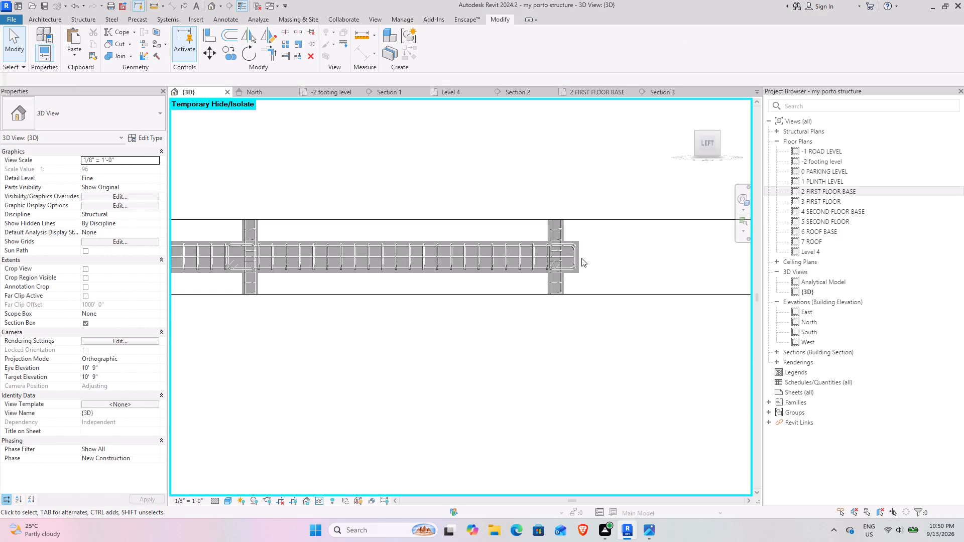
scroll(581, 258, down, 4)
click(85, 323)
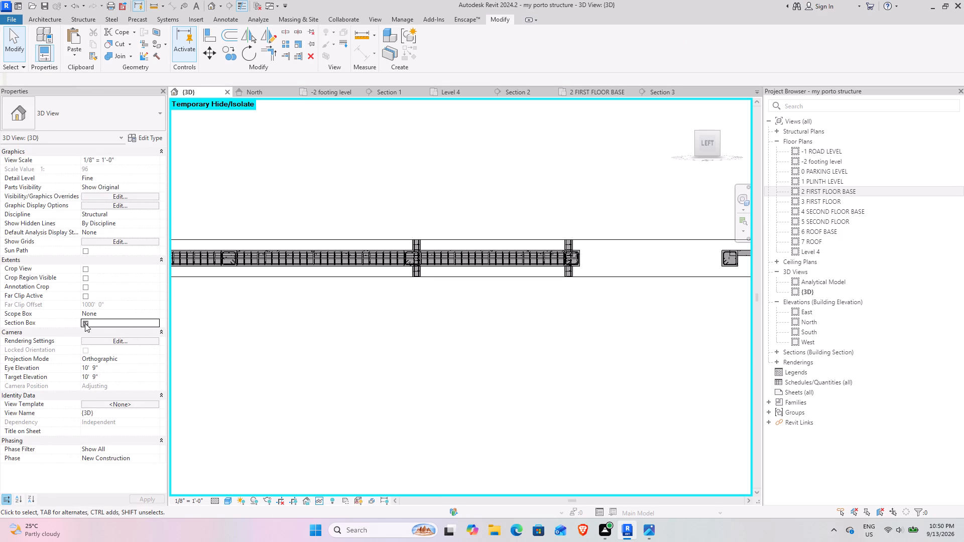
Examine the reinforced first-floor girder lines and the second-floor girders above them from several angles.
middle_drag(421, 336, 428, 303)
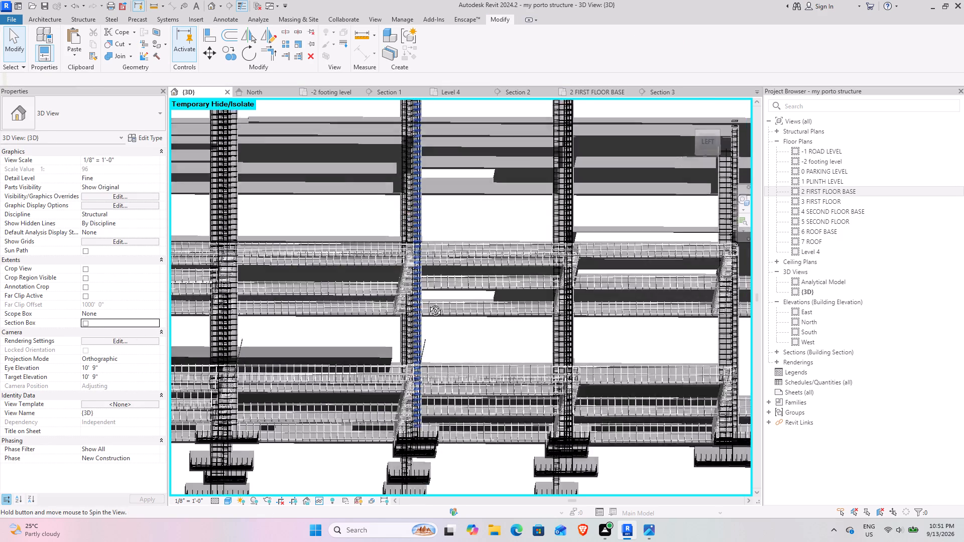
middle_drag(428, 303, 341, 253)
middle_drag(508, 270, 310, 264)
middle_drag(454, 263, 457, 264)
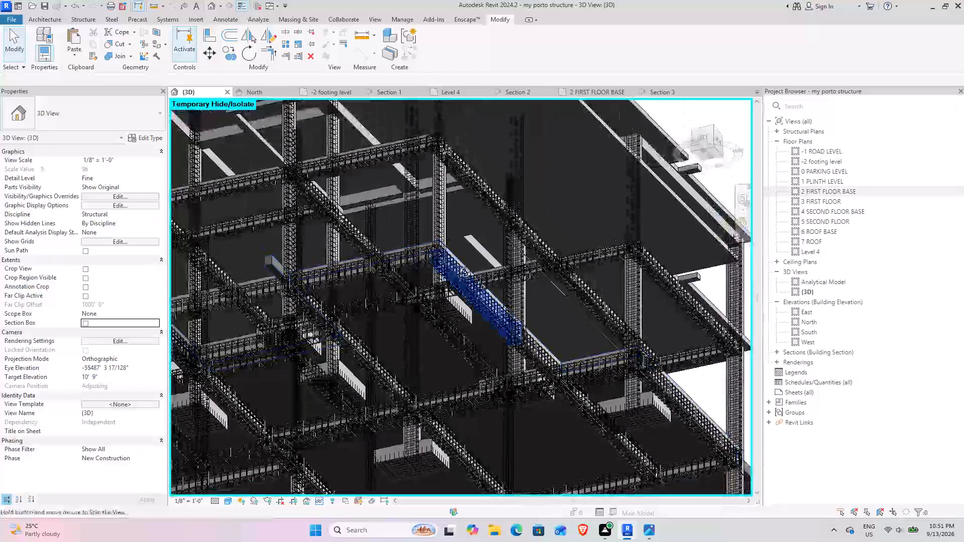
middle_drag(457, 264, 484, 343)
middle_drag(359, 320, 549, 348)
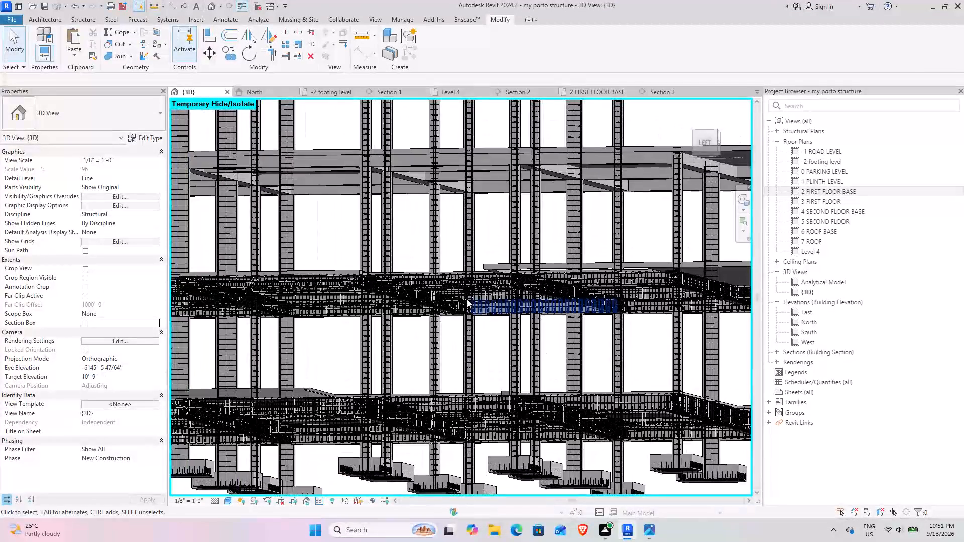
middle_drag(466, 299, 444, 256)
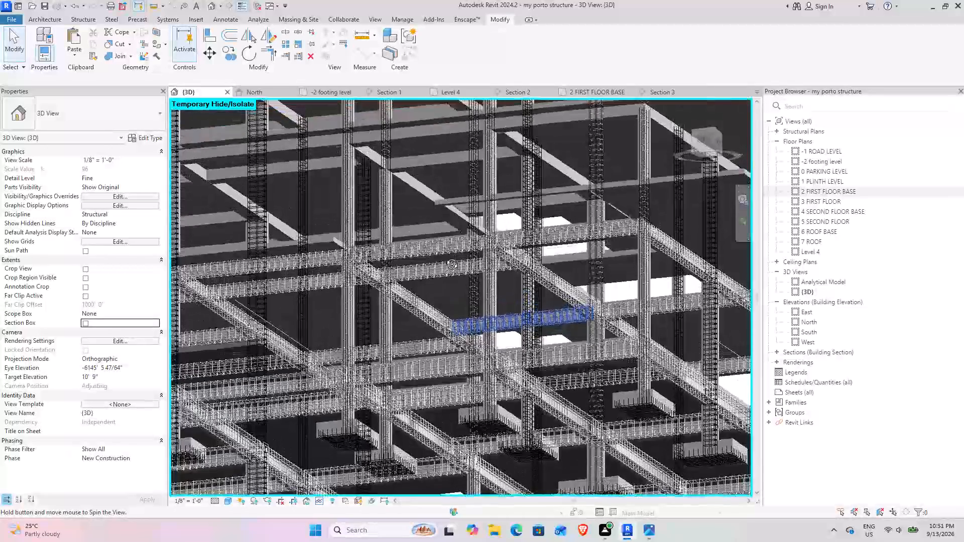
middle_drag(444, 256, 444, 254)
middle_drag(421, 258, 467, 306)
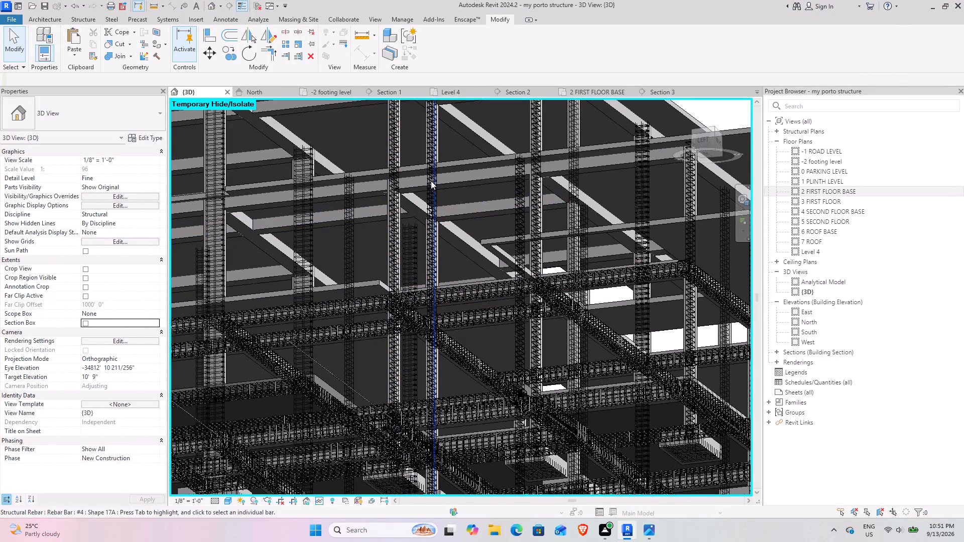
middle_drag(499, 192, 517, 329)
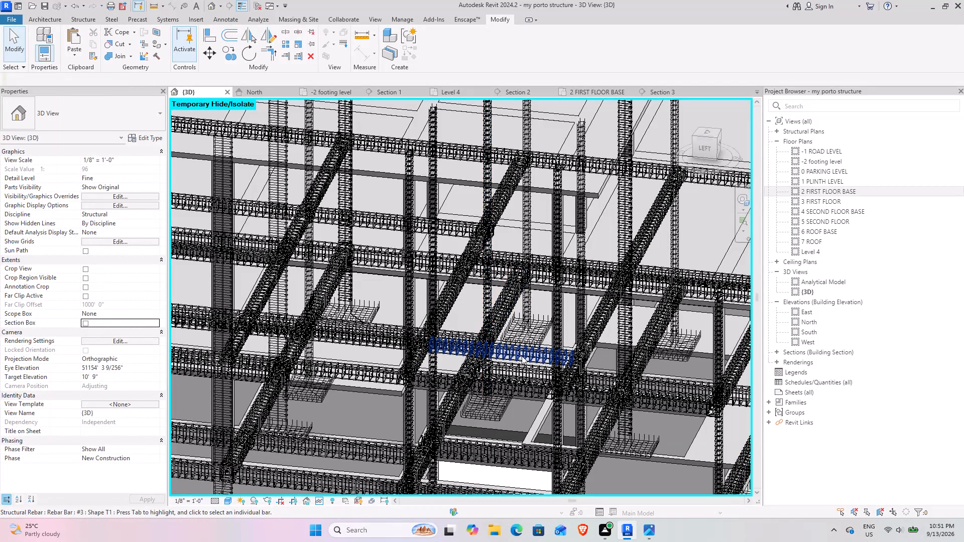
scroll(447, 367, down, 5)
middle_drag(427, 408, 426, 408)
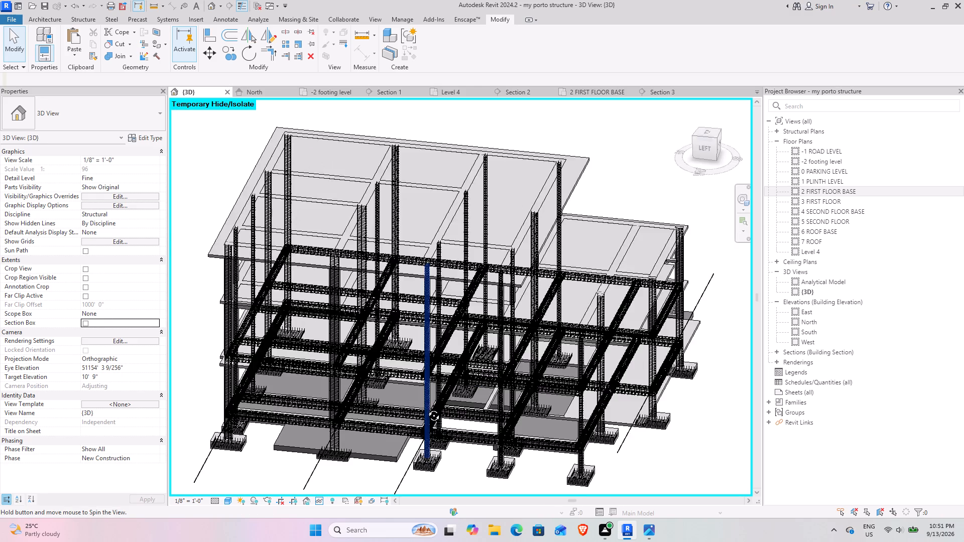
middle_drag(426, 408, 439, 217)
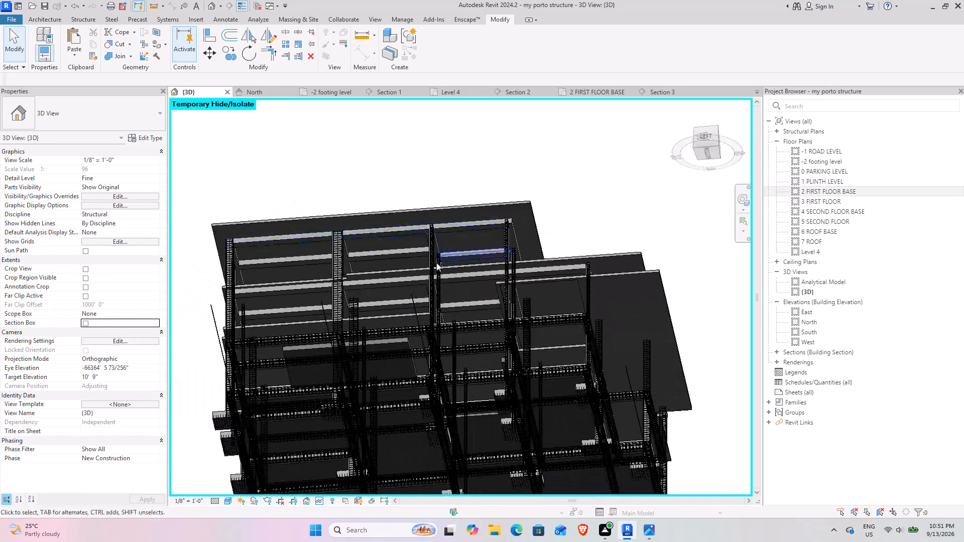
scroll(432, 265, up, 8)
middle_drag(494, 324, 426, 200)
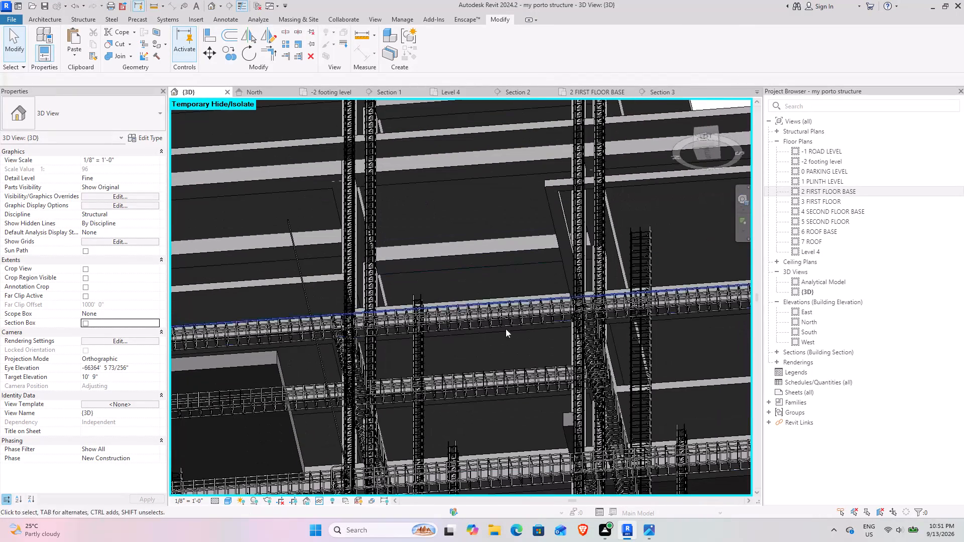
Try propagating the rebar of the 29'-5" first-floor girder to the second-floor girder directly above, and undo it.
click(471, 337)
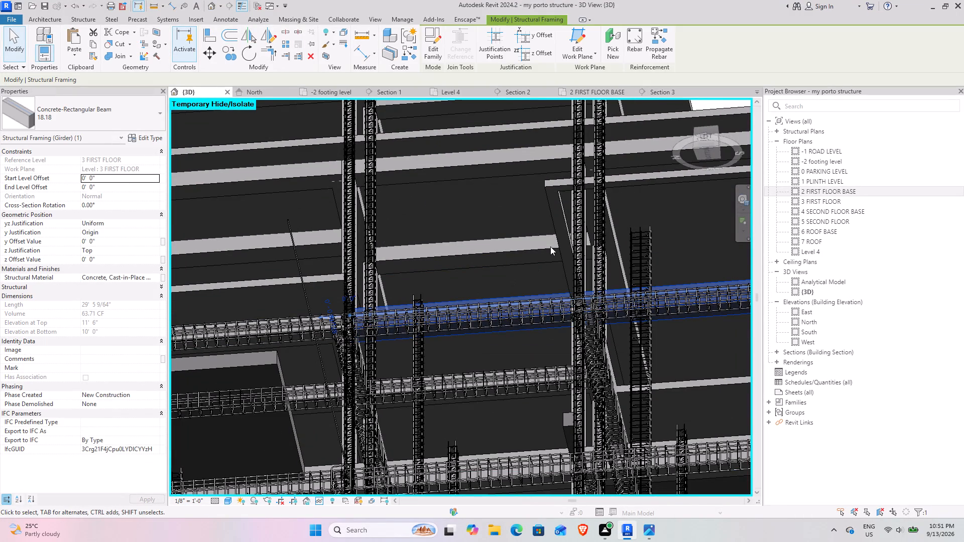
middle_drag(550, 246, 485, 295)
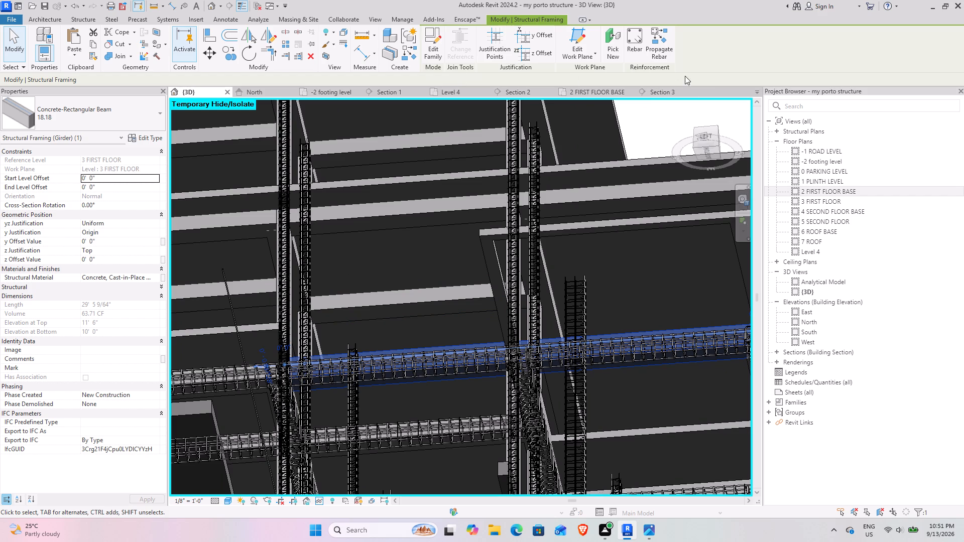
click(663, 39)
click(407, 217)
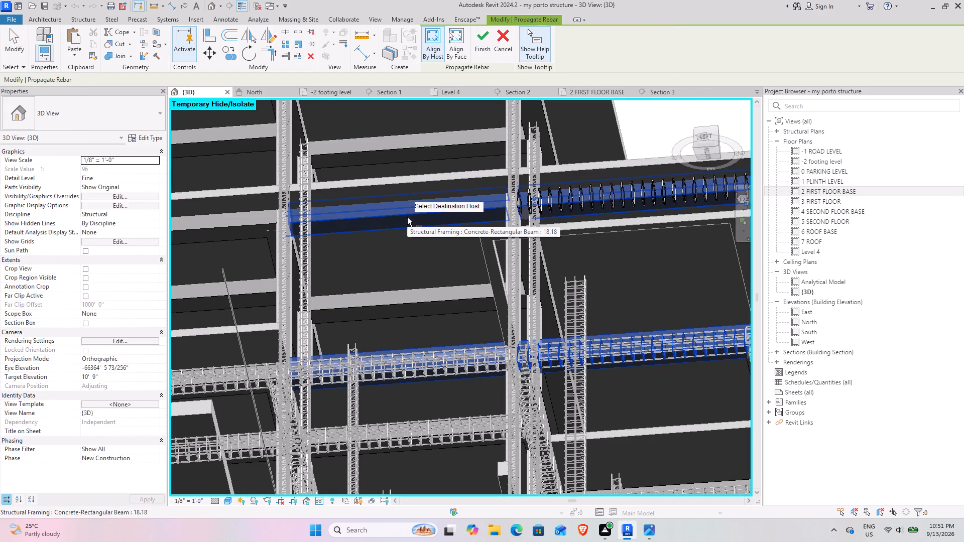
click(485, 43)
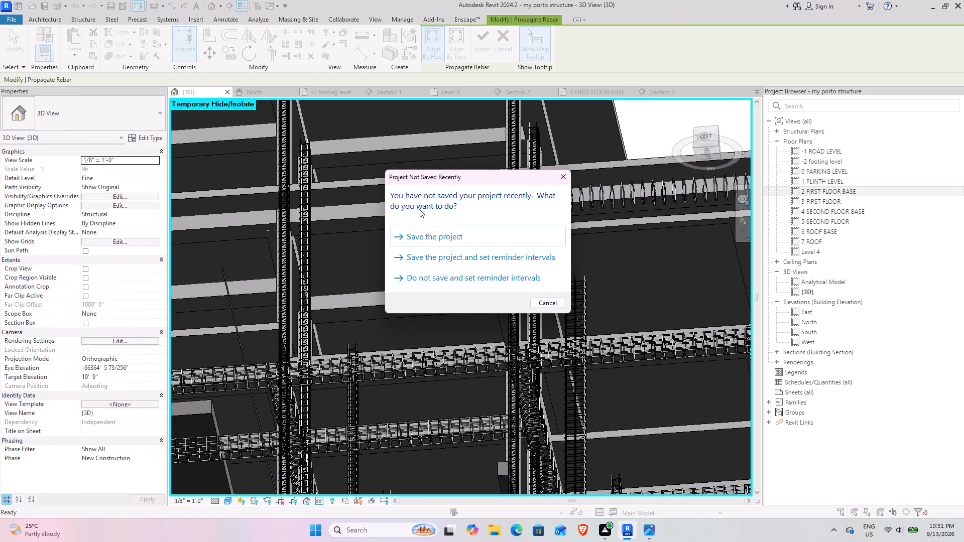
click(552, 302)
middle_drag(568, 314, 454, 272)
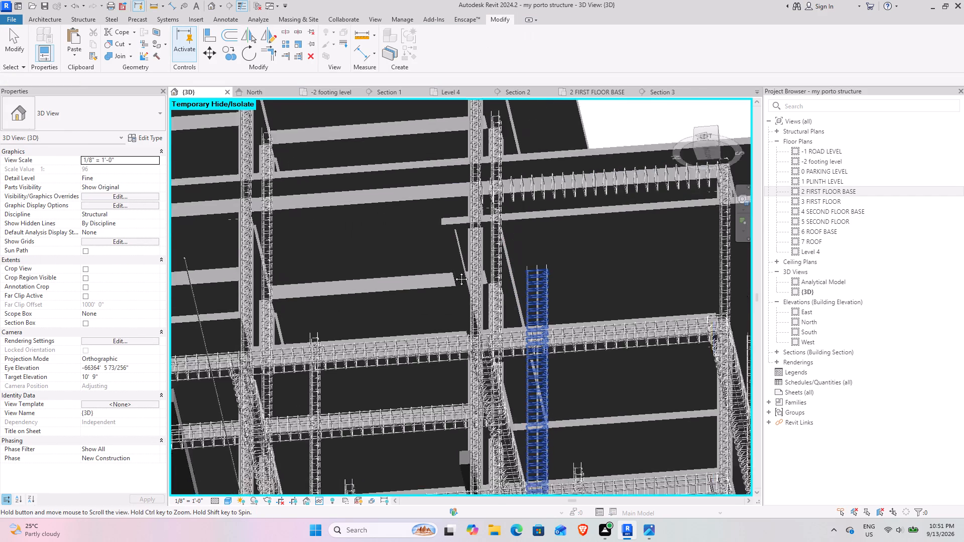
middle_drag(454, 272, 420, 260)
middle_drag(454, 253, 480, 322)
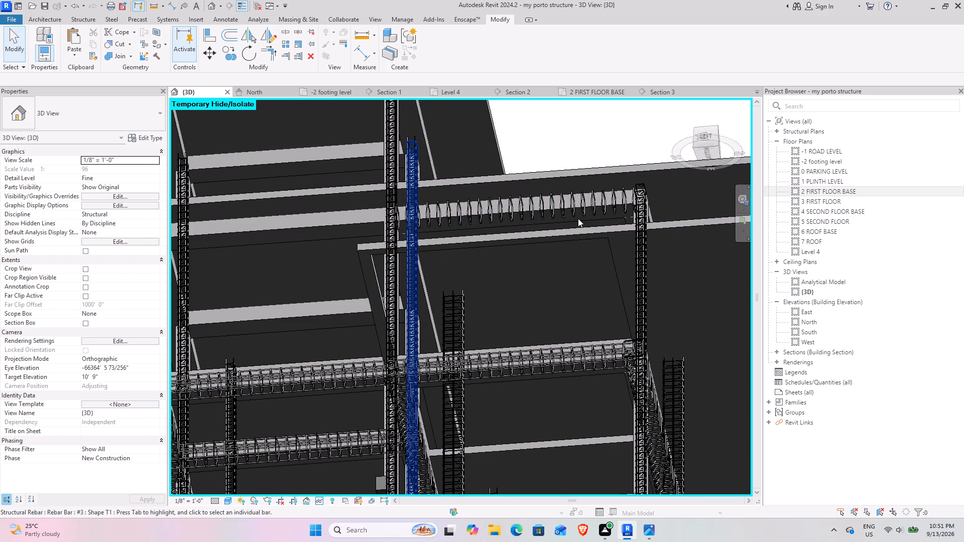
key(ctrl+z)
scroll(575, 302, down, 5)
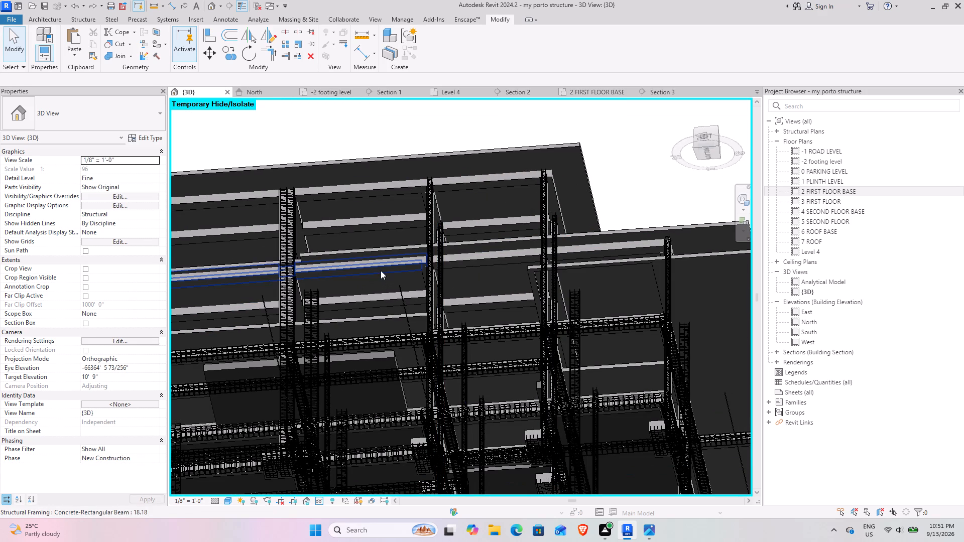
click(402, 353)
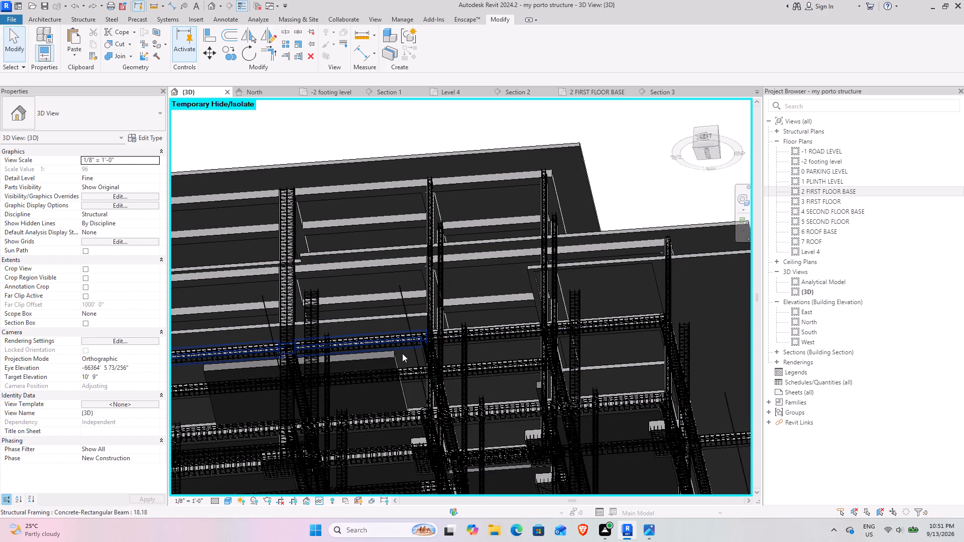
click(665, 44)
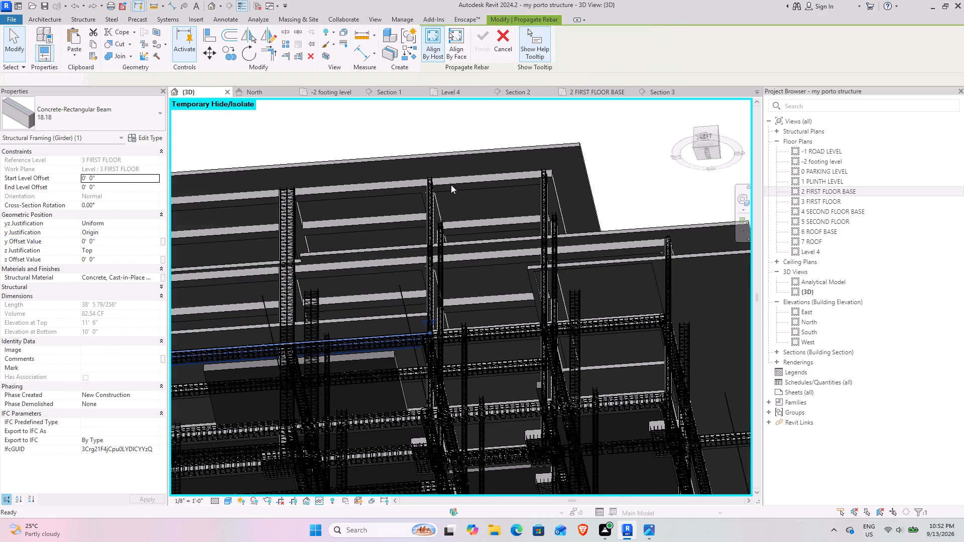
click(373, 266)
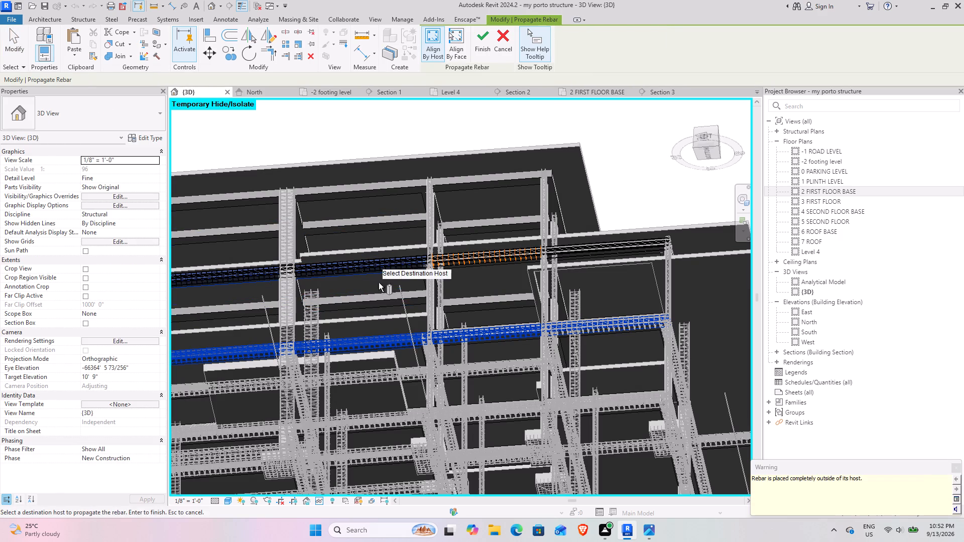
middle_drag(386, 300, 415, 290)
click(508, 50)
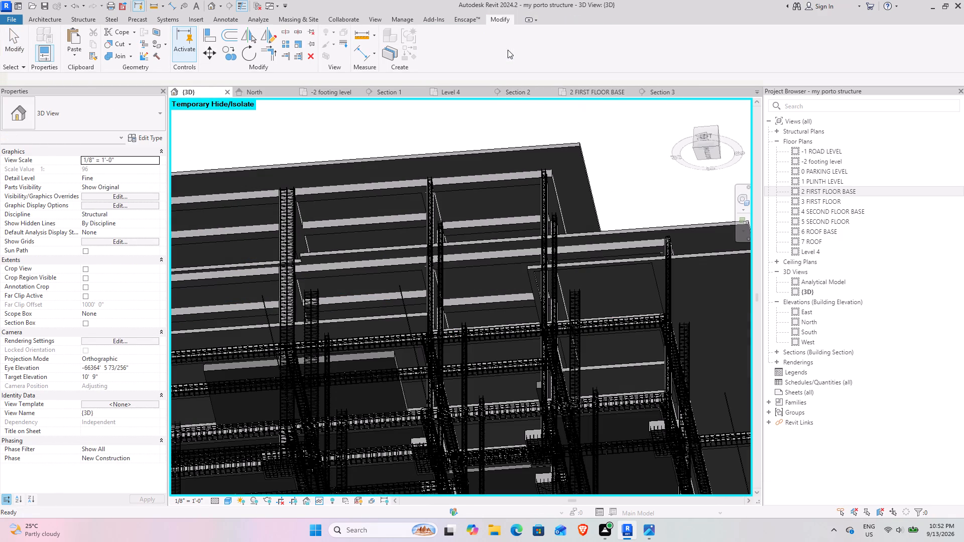
Propagate the rebar of the 38'-5" first-floor girder to the matching second-floor girder above, aligned by host.
scroll(407, 336, up, 4)
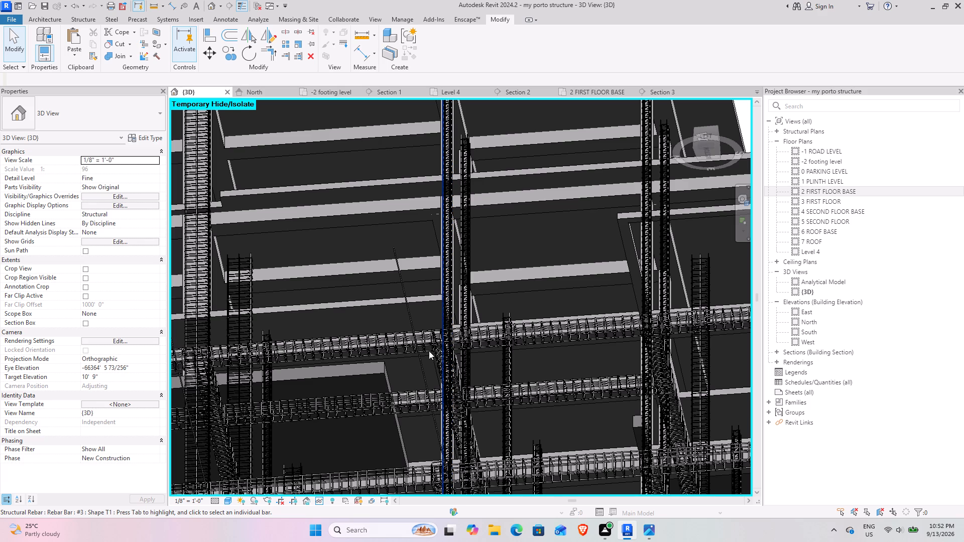
scroll(405, 363, up, 4)
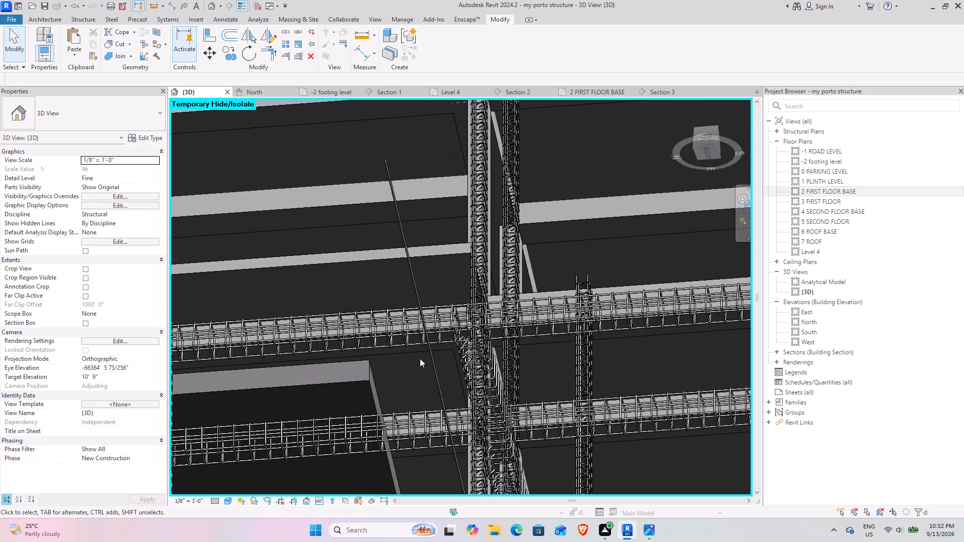
click(418, 353)
scroll(405, 212, down, 7)
middle_drag(439, 217, 463, 303)
click(666, 37)
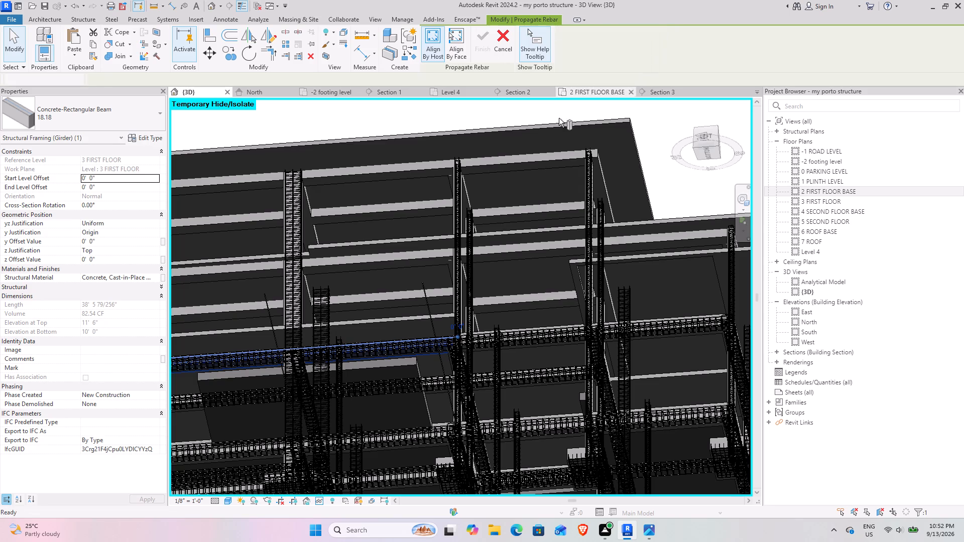
click(400, 264)
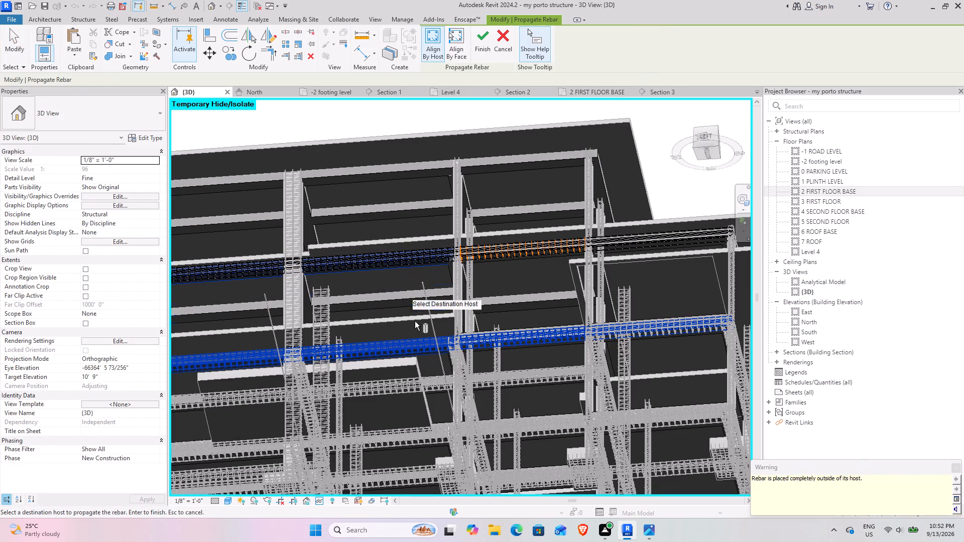
click(478, 44)
Isolate the 38'-5" second-floor girder with a section box and stretch the box outward beyond one end of the girder line.
scroll(384, 264, up, 4)
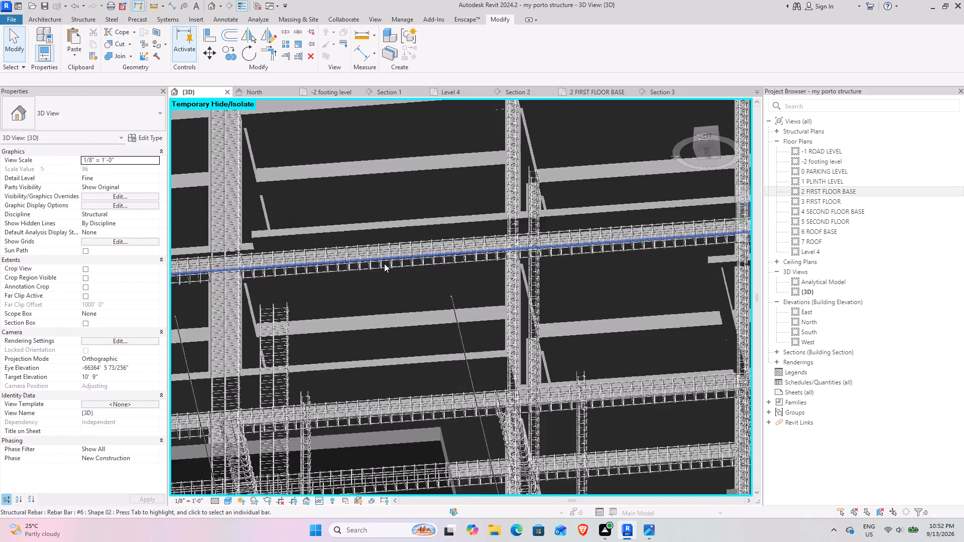
scroll(384, 264, up, 5)
click(428, 279)
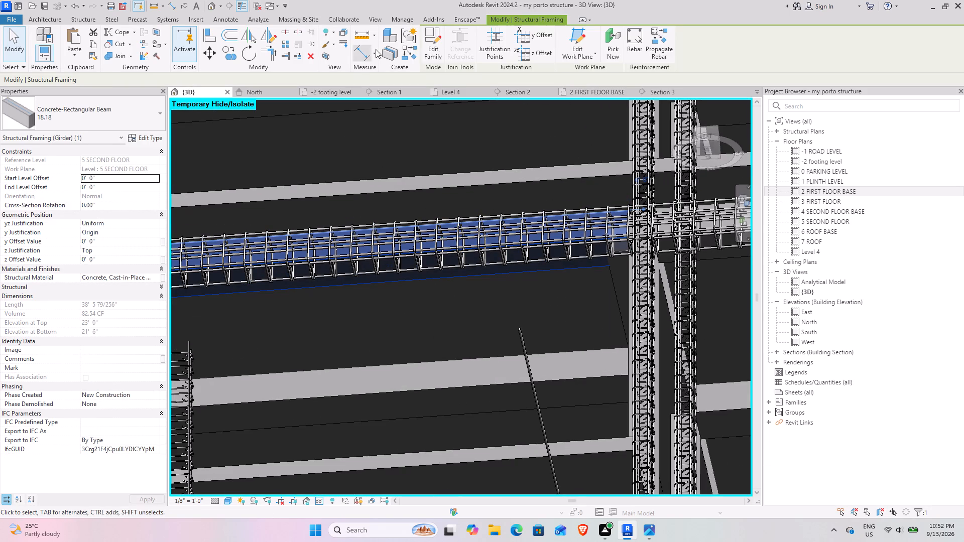
click(325, 57)
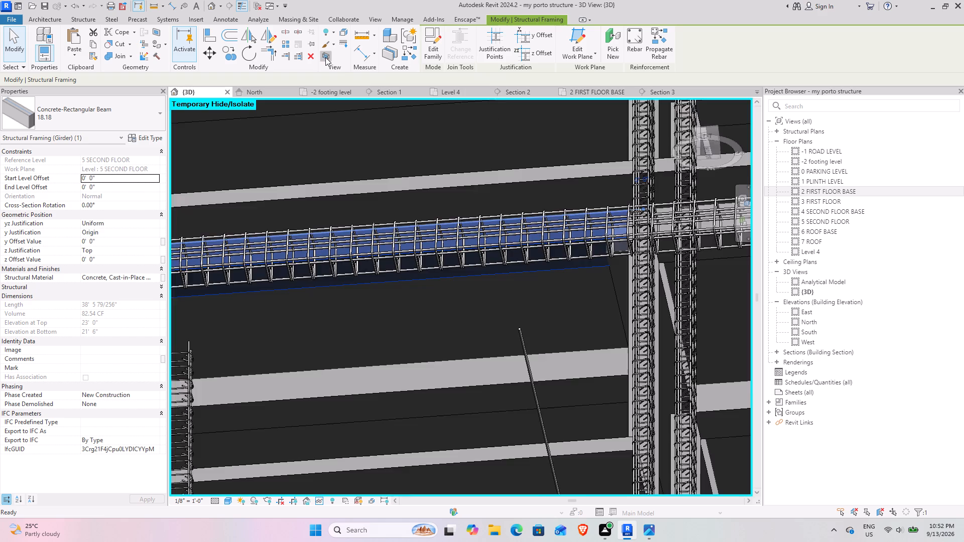
click(570, 251)
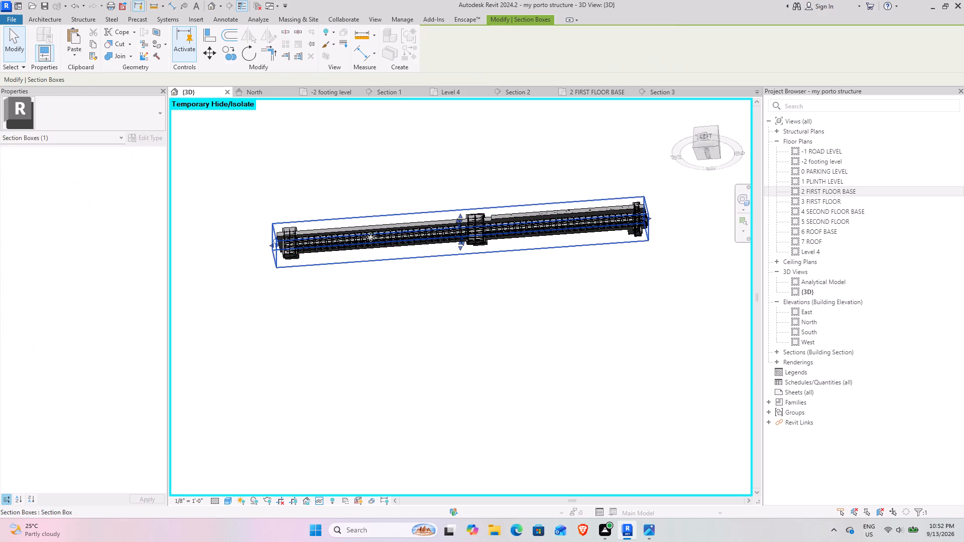
drag(270, 244, 213, 254)
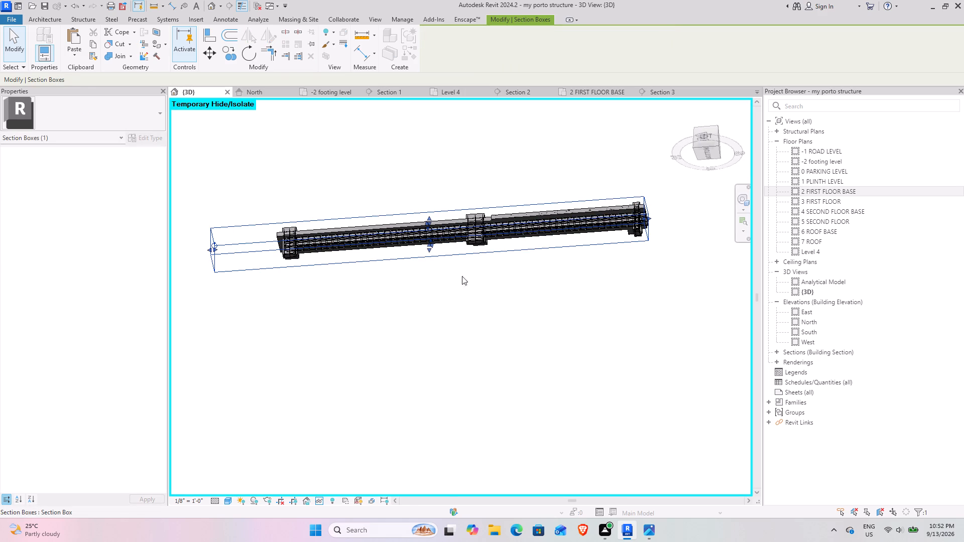
Stretch the section box lengthwise at both ends so it encloses the whole second-floor girder line and its end columns.
middle_drag(299, 265, 545, 264)
drag(457, 245, 405, 244)
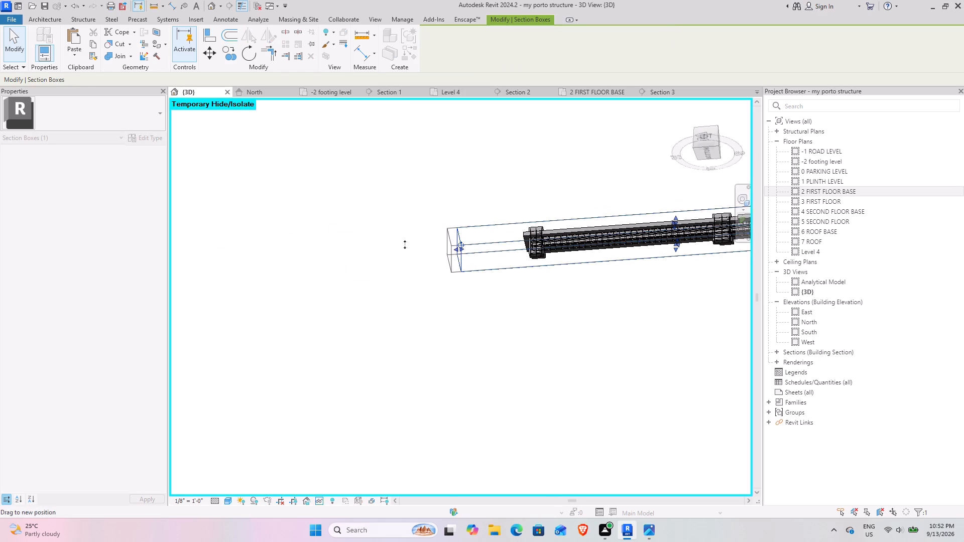
drag(405, 244, 354, 244)
drag(354, 259, 517, 260)
middle_drag(648, 276, 222, 330)
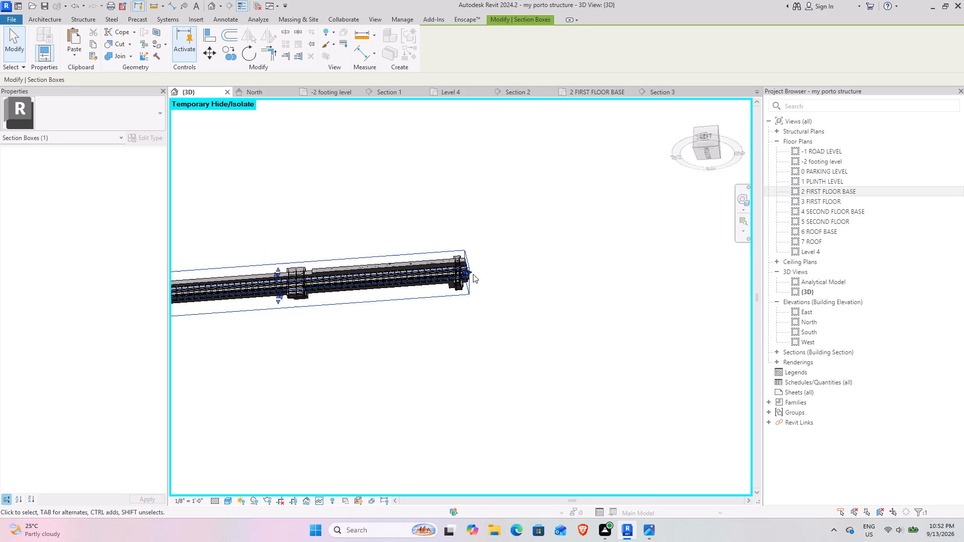
drag(469, 272, 686, 267)
middle_drag(690, 269, 452, 322)
drag(450, 306, 620, 302)
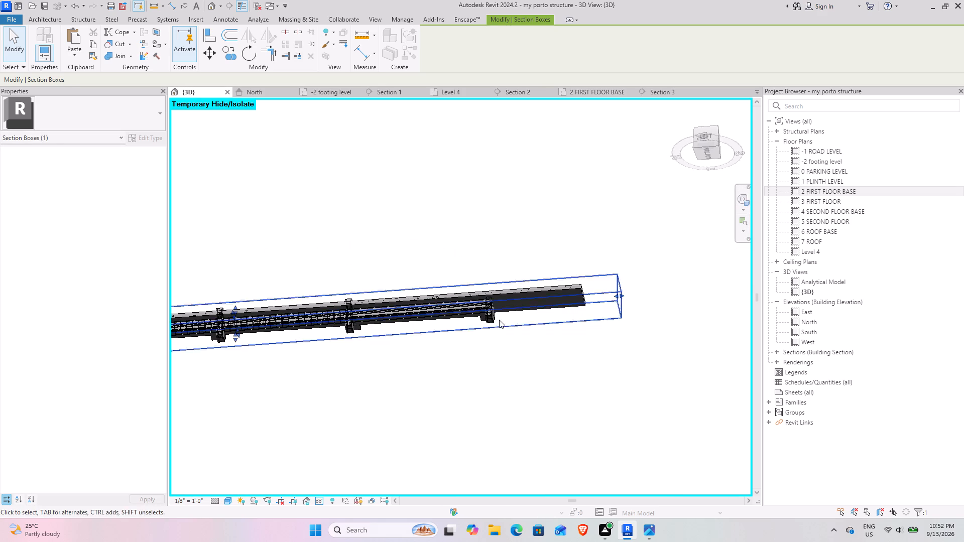
scroll(497, 320, up, 8)
scroll(493, 319, down, 5)
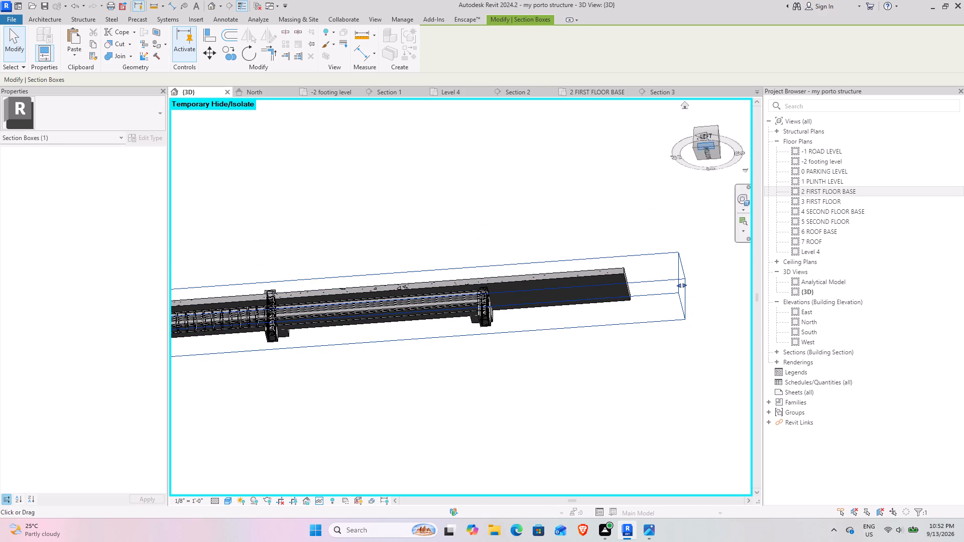
Examine the girder's longitudinal bars and stirrups bay by bay in the left view, from the first column to the end-column joint.
click(707, 132)
scroll(356, 308, up, 2)
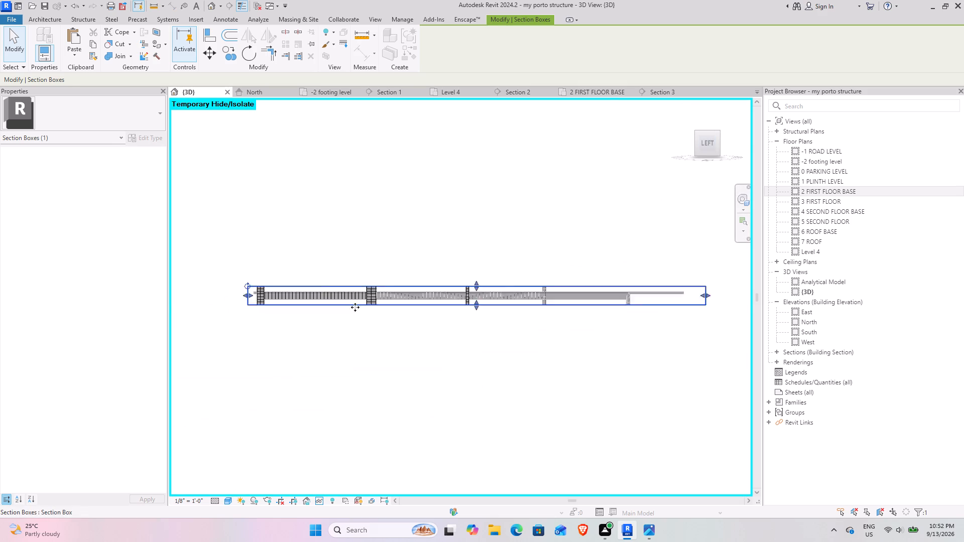
scroll(355, 307, up, 3)
scroll(208, 311, up, 8)
middle_drag(209, 314, 408, 352)
click(397, 351)
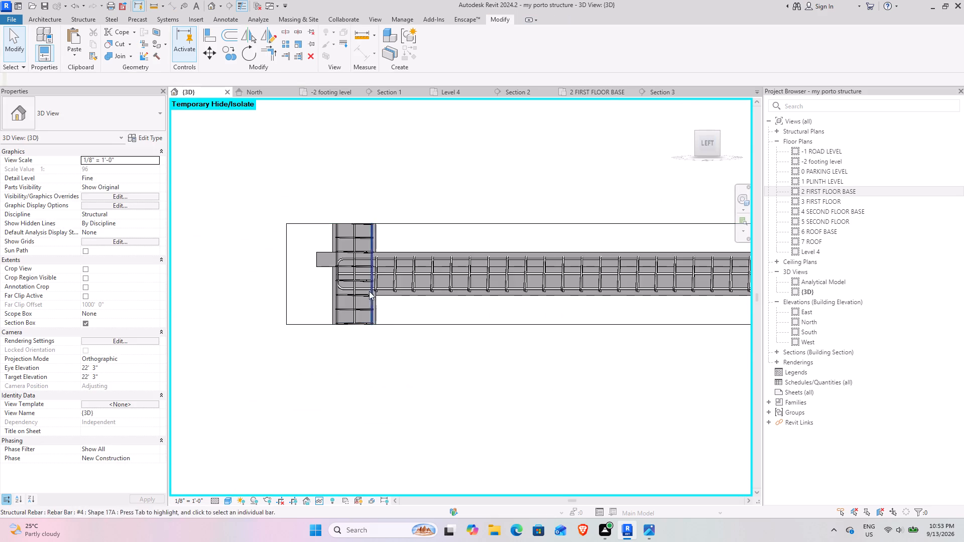
scroll(354, 270, up, 9)
scroll(529, 286, down, 5)
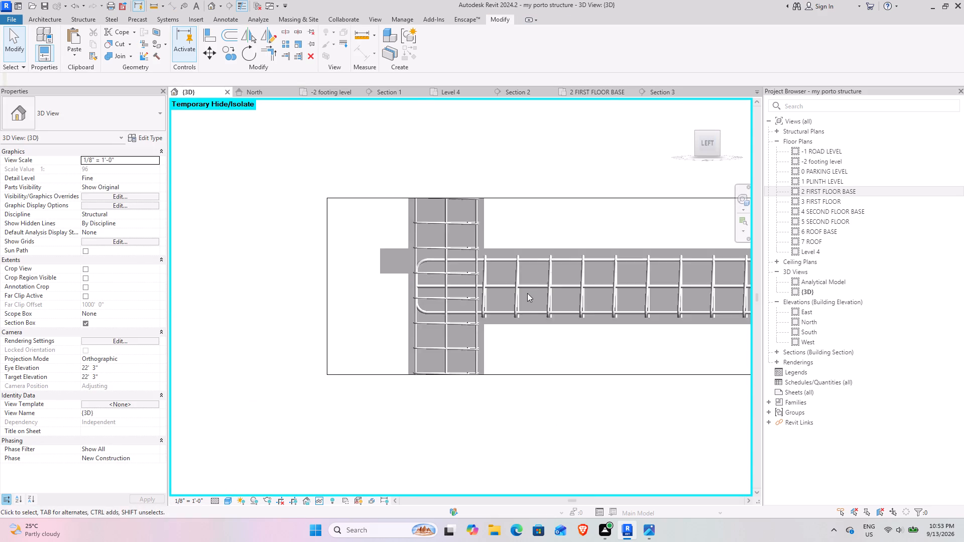
scroll(527, 293, down, 4)
middle_drag(628, 300, 150, 301)
middle_drag(657, 298, 448, 293)
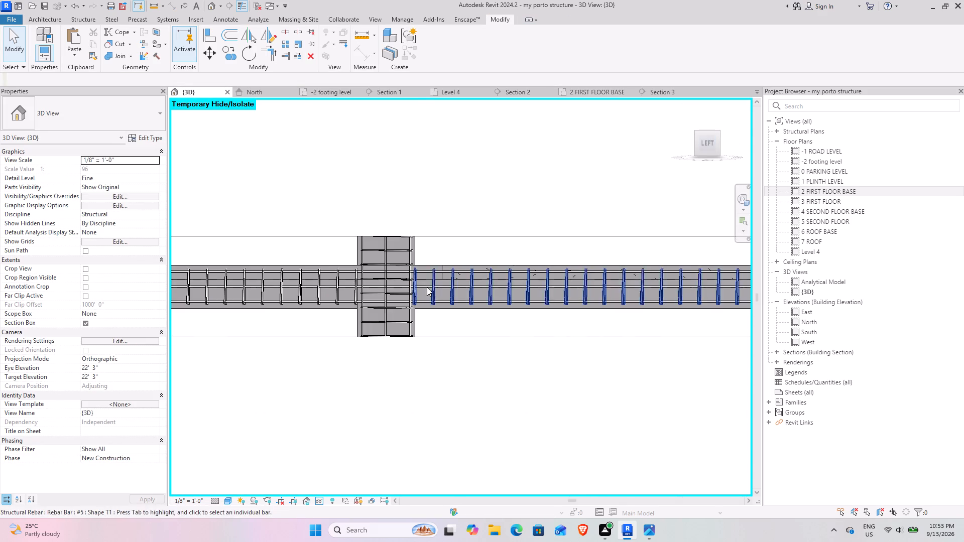
scroll(394, 279, up, 4)
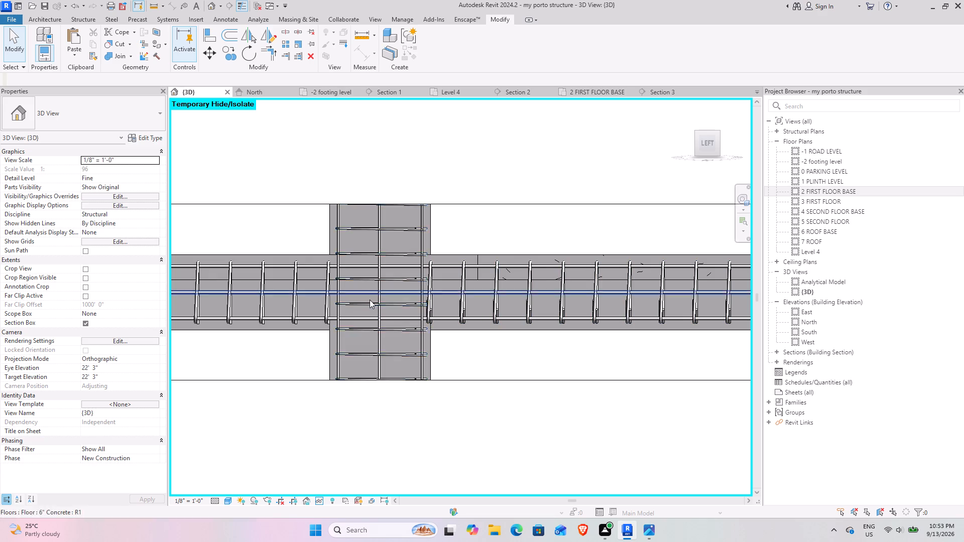
middle_drag(635, 304, 261, 298)
middle_drag(605, 298, 209, 295)
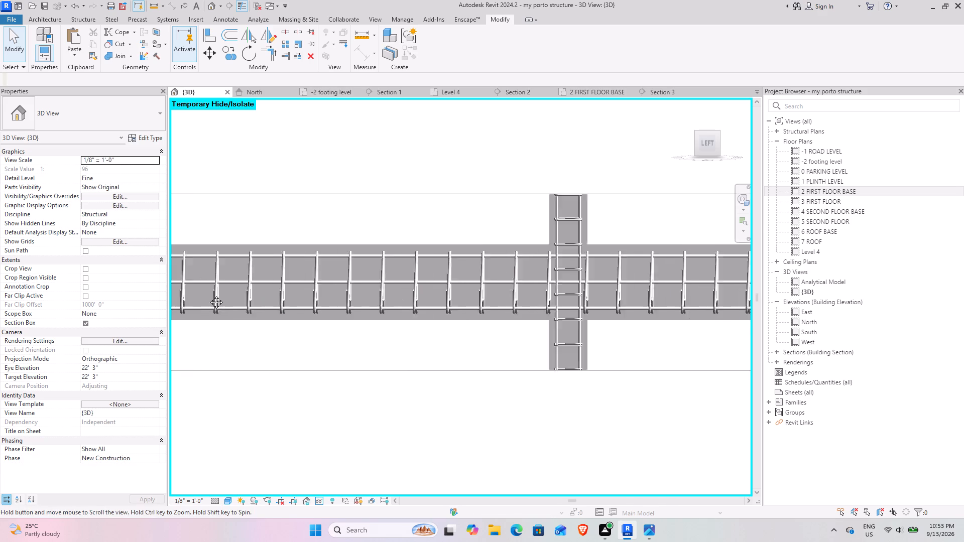
middle_drag(209, 295, 171, 295)
middle_drag(575, 293, 260, 306)
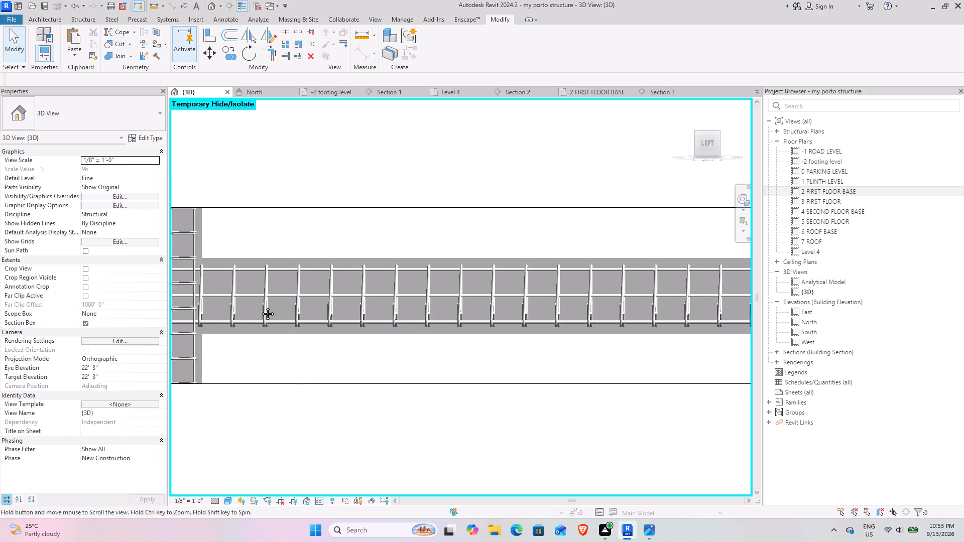
middle_drag(260, 306, 254, 306)
middle_drag(546, 300, 246, 289)
middle_drag(602, 289, 328, 281)
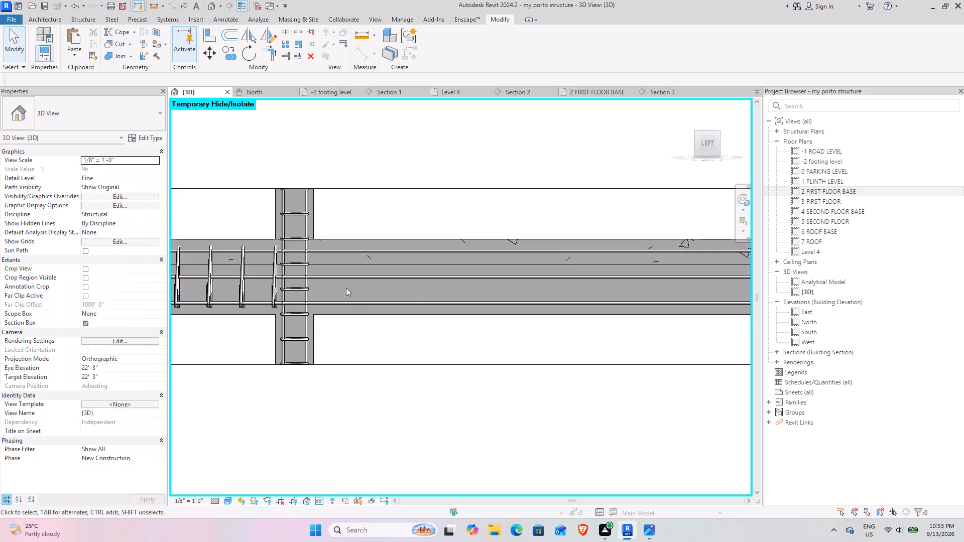
scroll(366, 305, down, 4)
middle_drag(605, 283, 273, 284)
scroll(451, 283, up, 4)
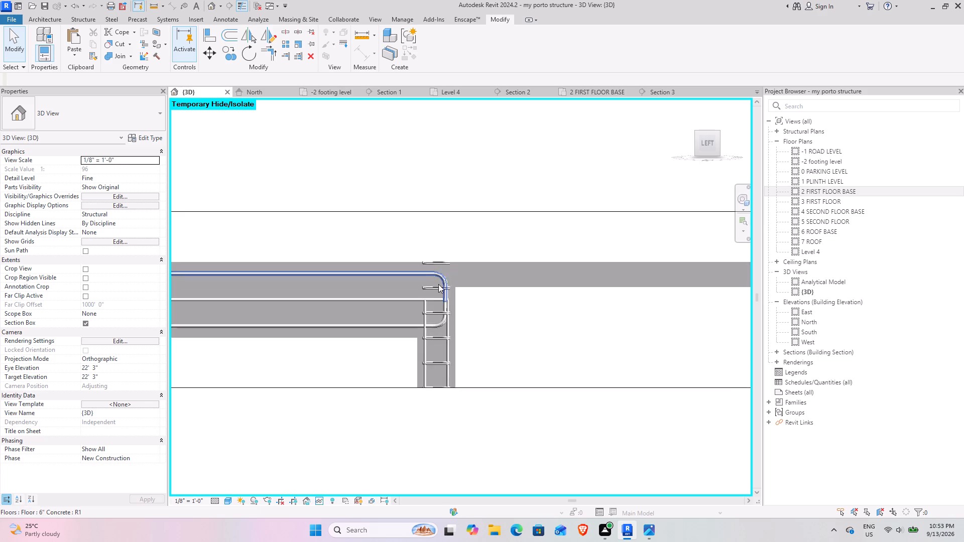
scroll(427, 294, up, 9)
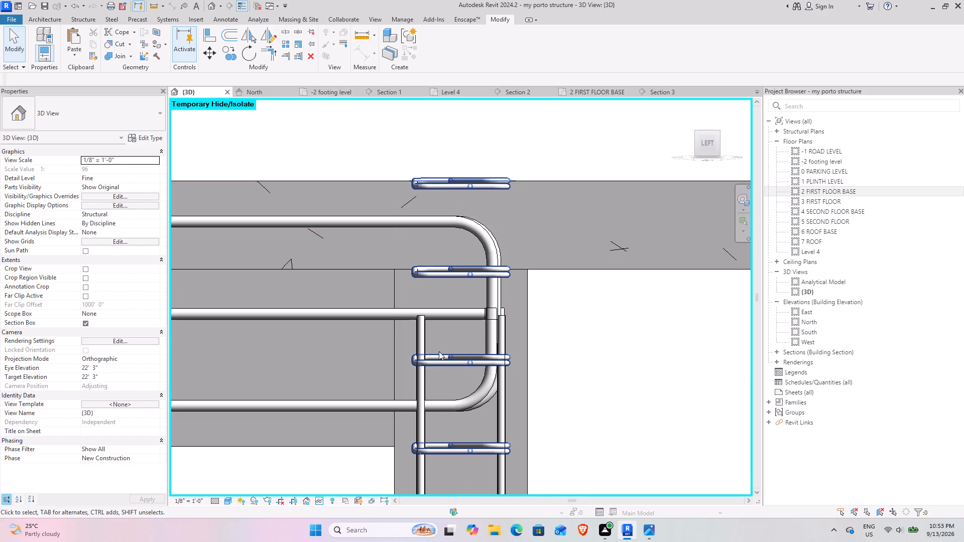
scroll(474, 296, down, 4)
middle_drag(358, 310, 386, 308)
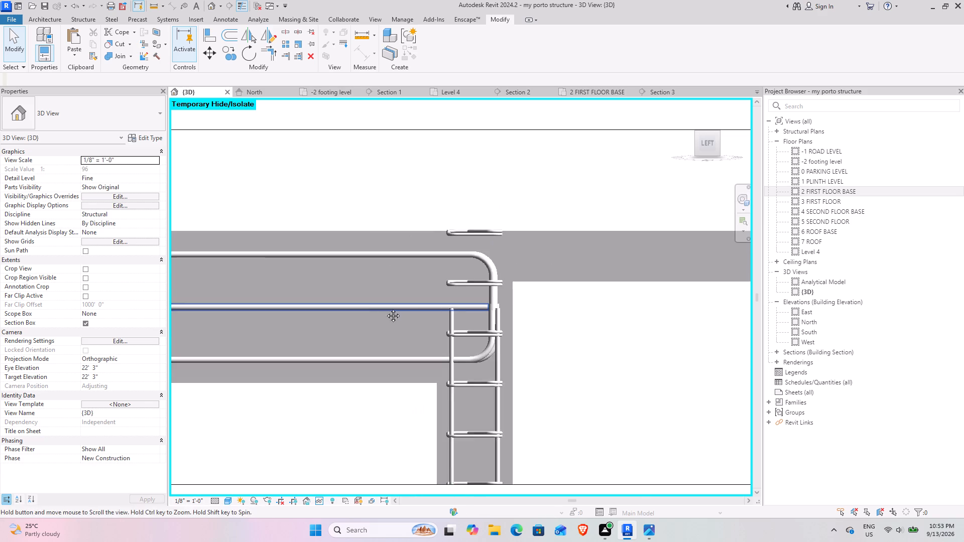
middle_drag(386, 308, 404, 308)
Stretch the inner #4 vertical bar of the end column up just past the slab top, to about 32'-3" total length.
click(490, 348)
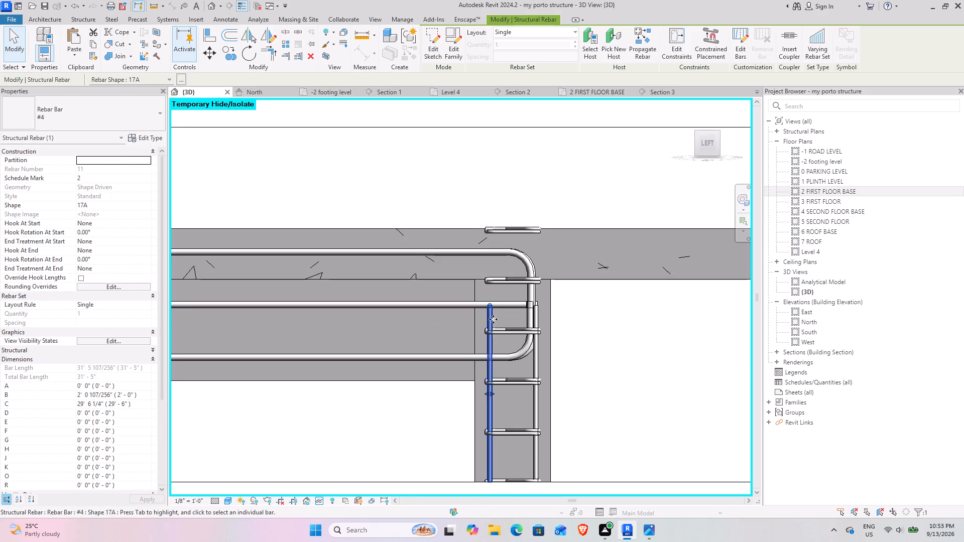
drag(490, 305, 489, 221)
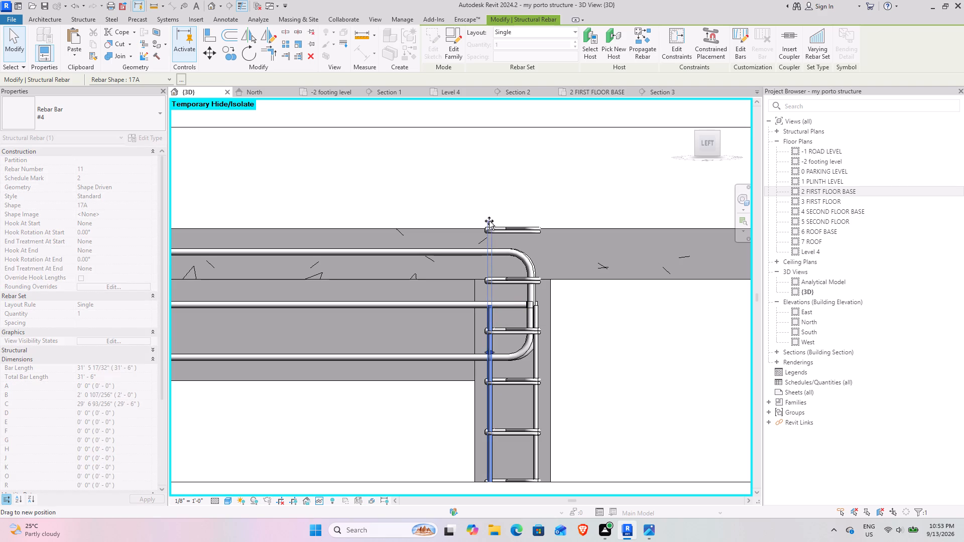
drag(489, 221, 487, 194)
drag(487, 194, 482, 219)
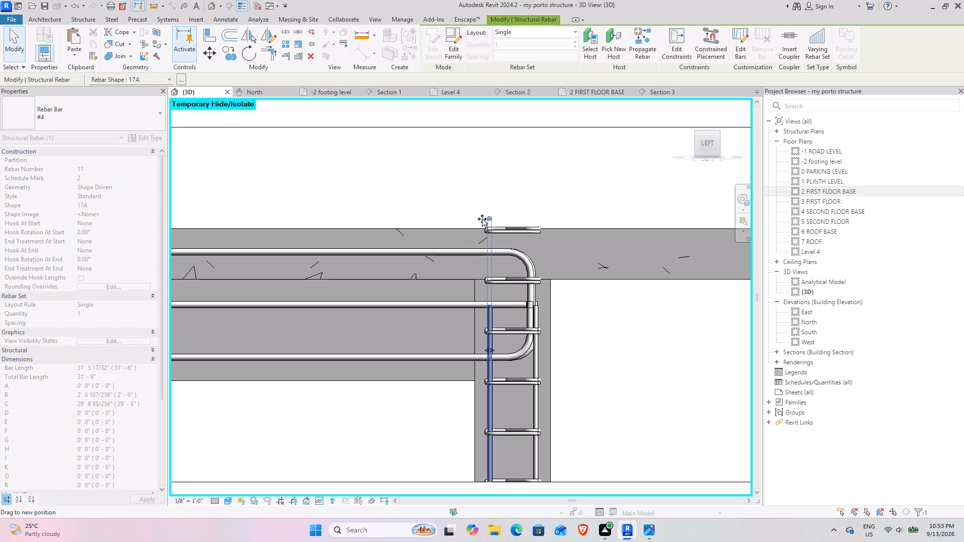
drag(482, 219, 487, 219)
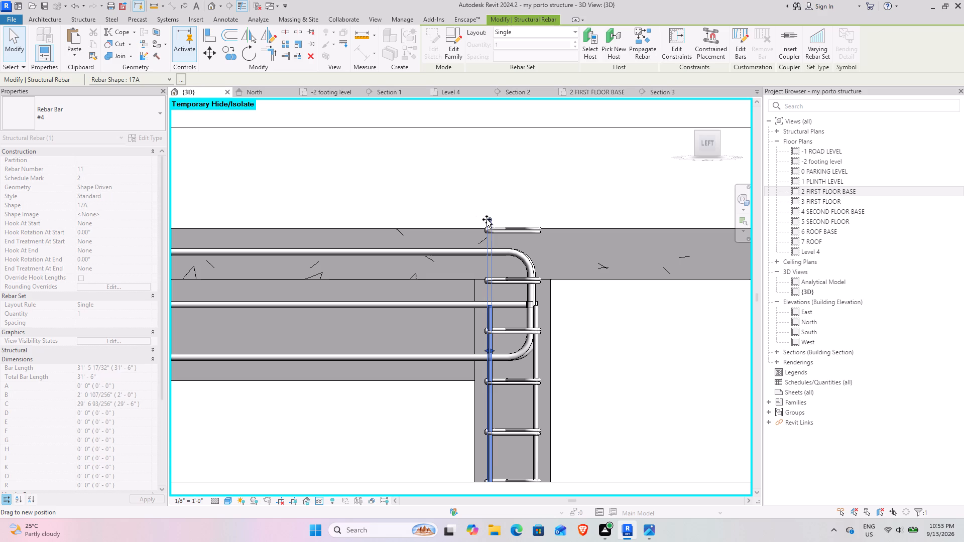
drag(487, 219, 488, 221)
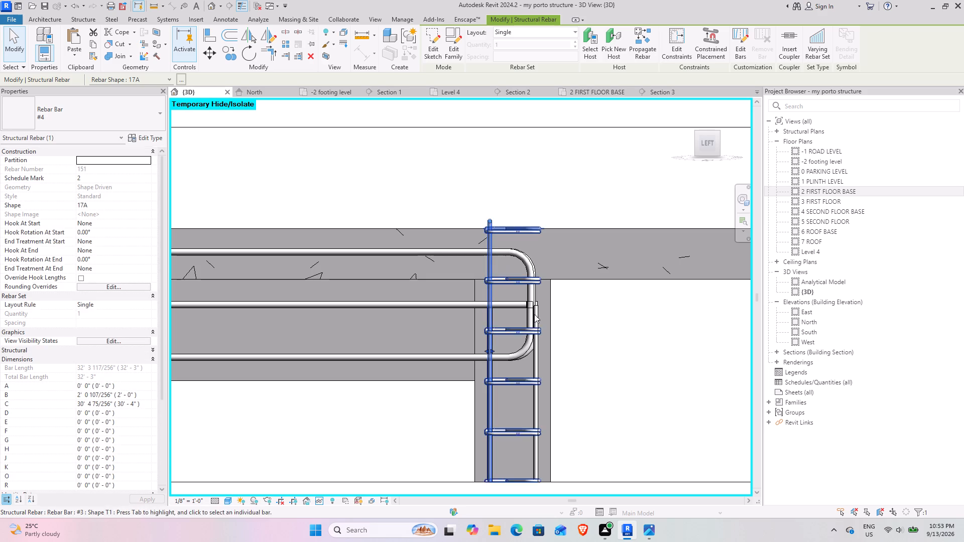
click(620, 376)
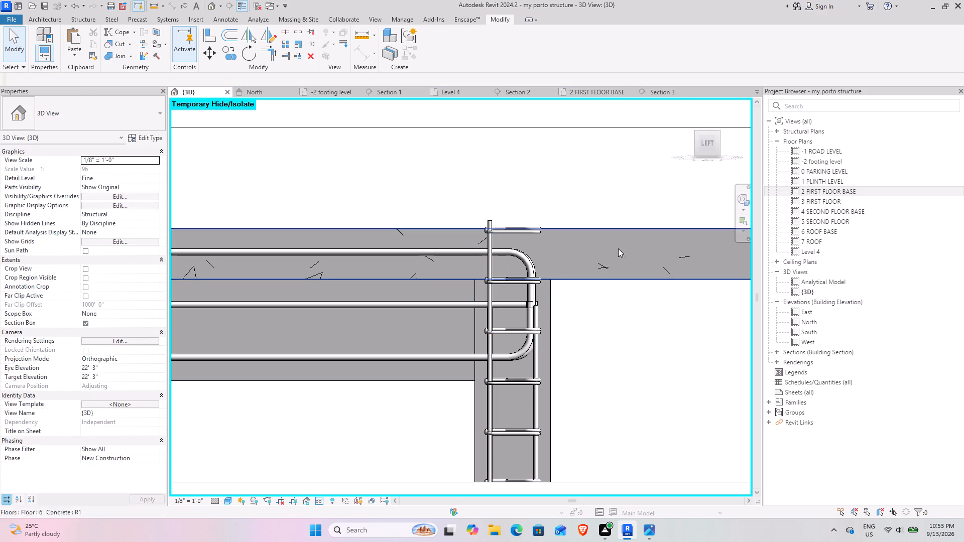
Examine the end-column joint and the last girder bay from tilted angles.
drag(713, 132, 707, 147)
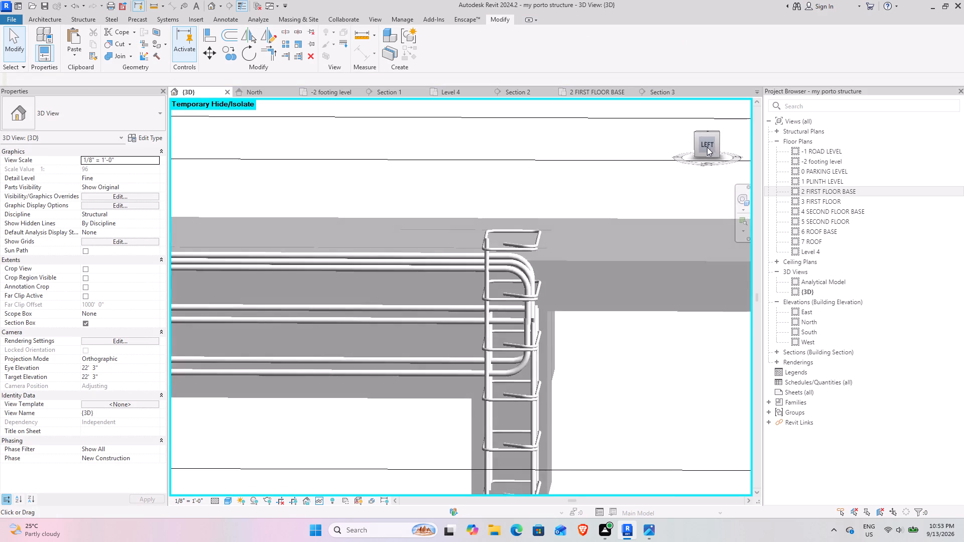
drag(707, 147, 706, 155)
scroll(534, 301, down, 4)
middle_drag(460, 320, 461, 313)
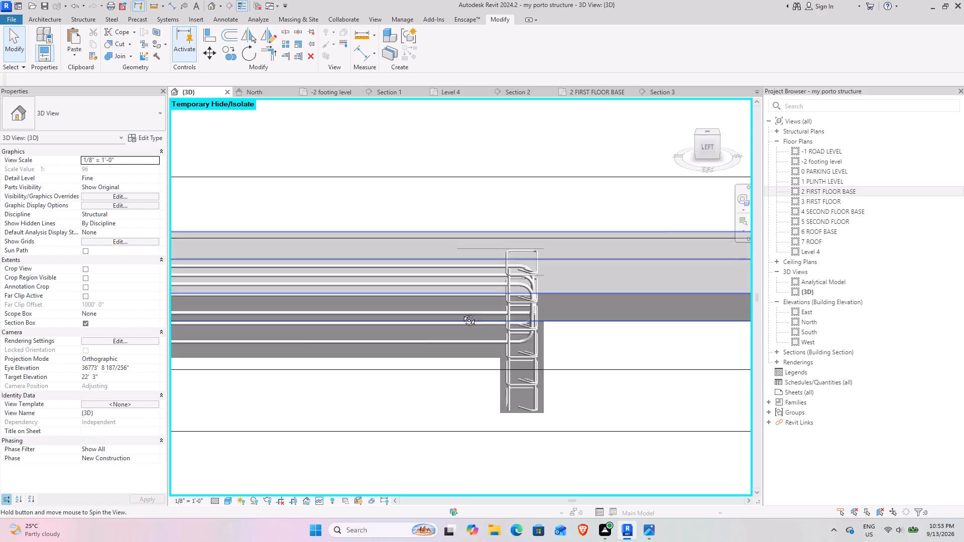
middle_drag(461, 313, 460, 244)
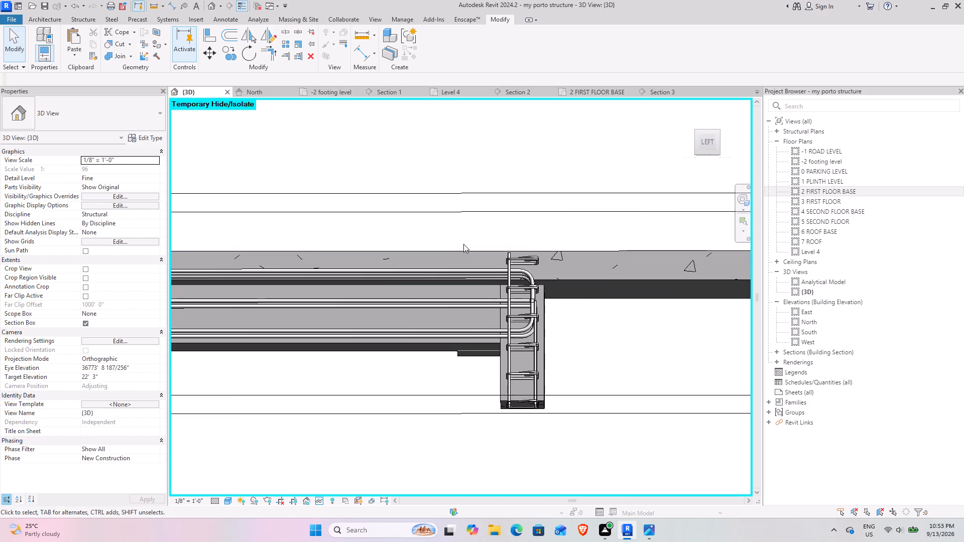
scroll(423, 297, down, 5)
middle_drag(364, 344, 660, 329)
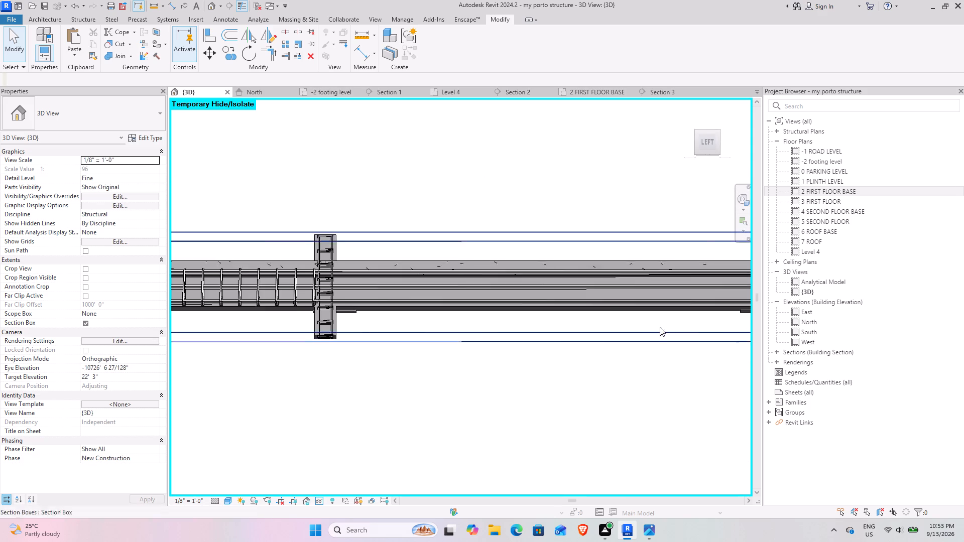
Copy the #5 stirrup set at 8" spacing from the neighbouring bay into the last girder bay, beside the end column.
click(708, 144)
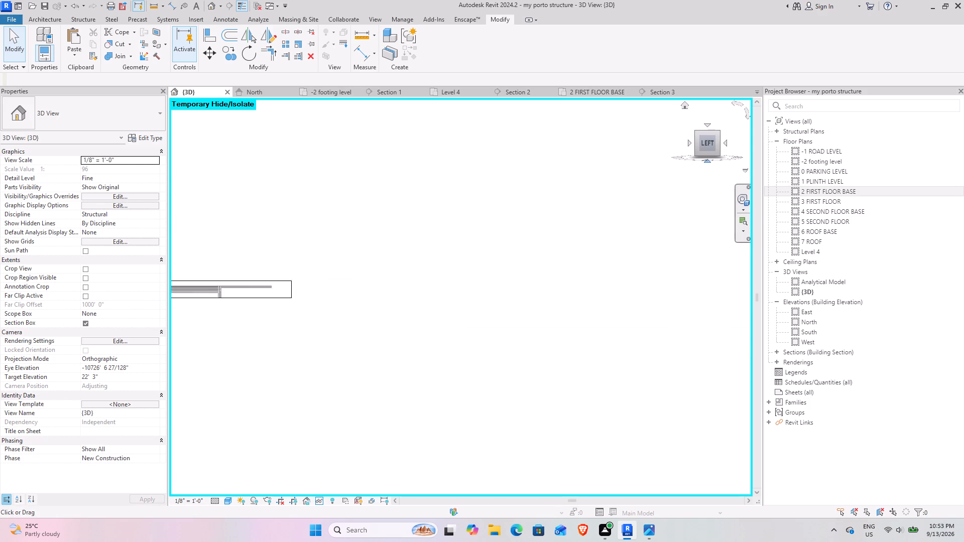
scroll(549, 305, up, 4)
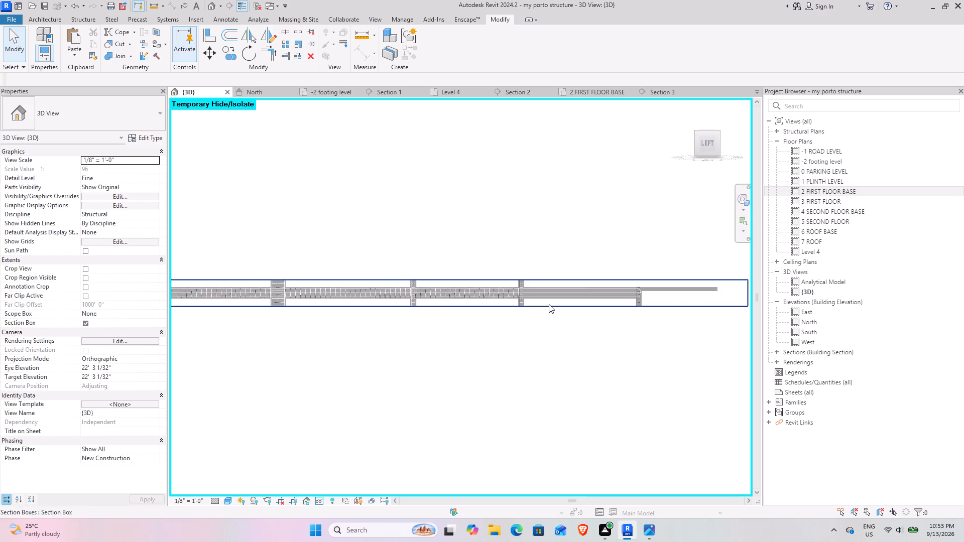
scroll(549, 304, up, 8)
scroll(467, 309, down, 4)
middle_drag(453, 316, 649, 289)
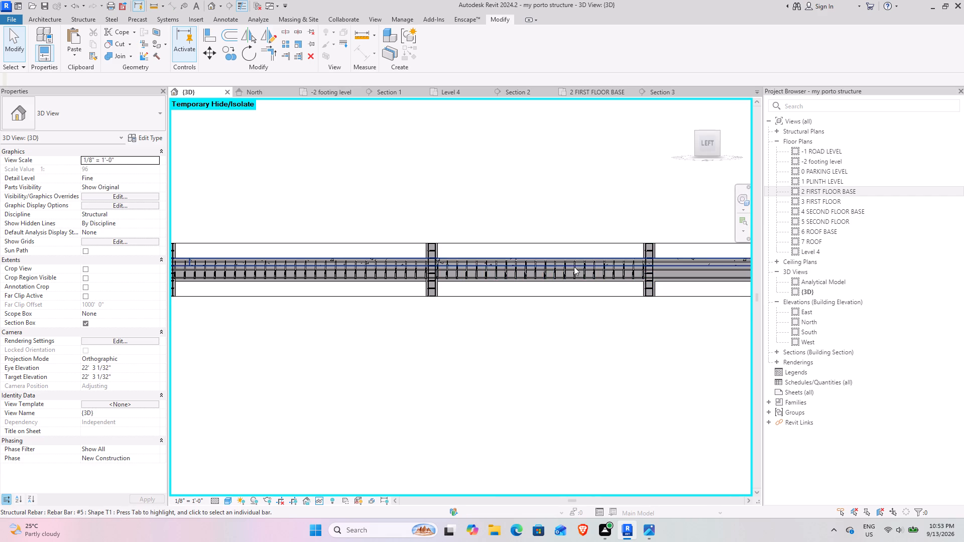
click(550, 275)
middle_drag(624, 279, 314, 275)
scroll(305, 259, up, 12)
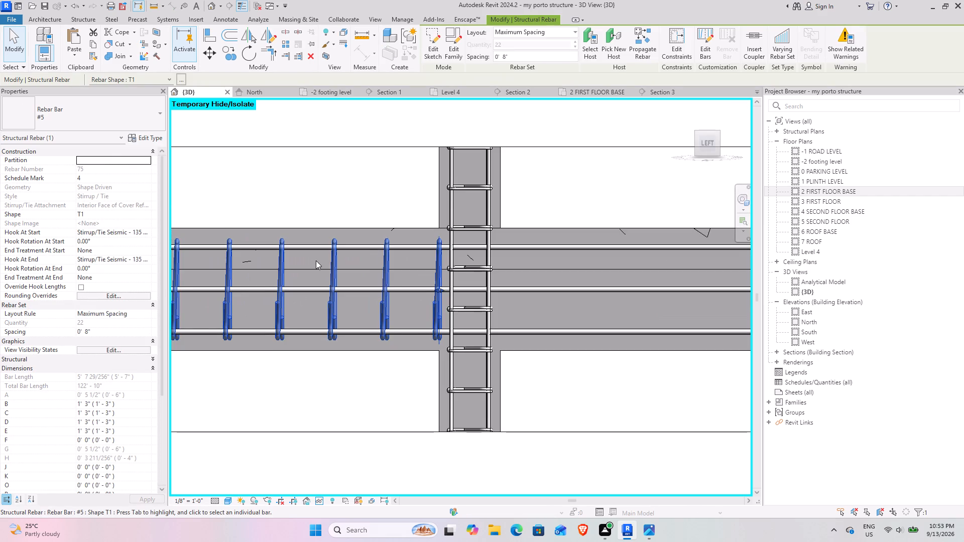
click(231, 51)
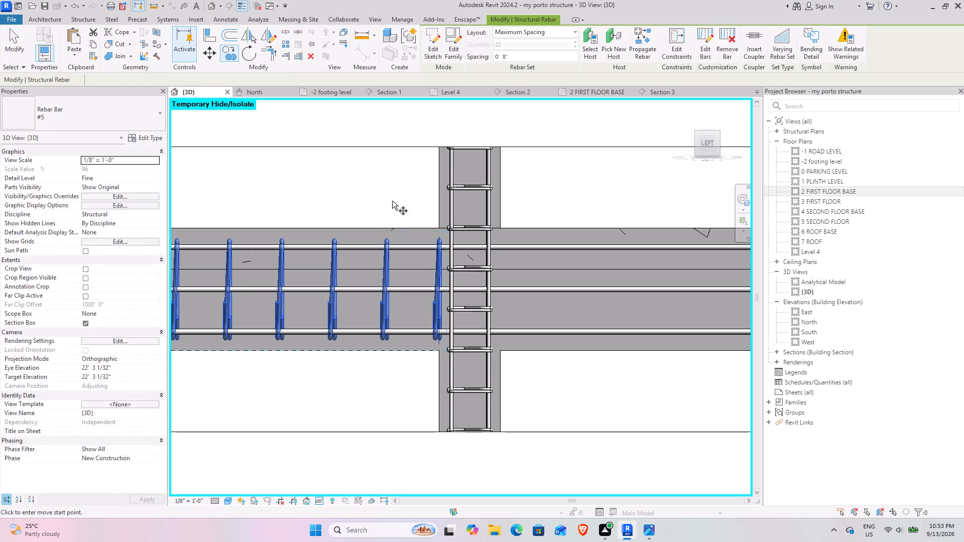
click(384, 226)
scroll(613, 238, down, 5)
middle_drag(662, 234, 329, 234)
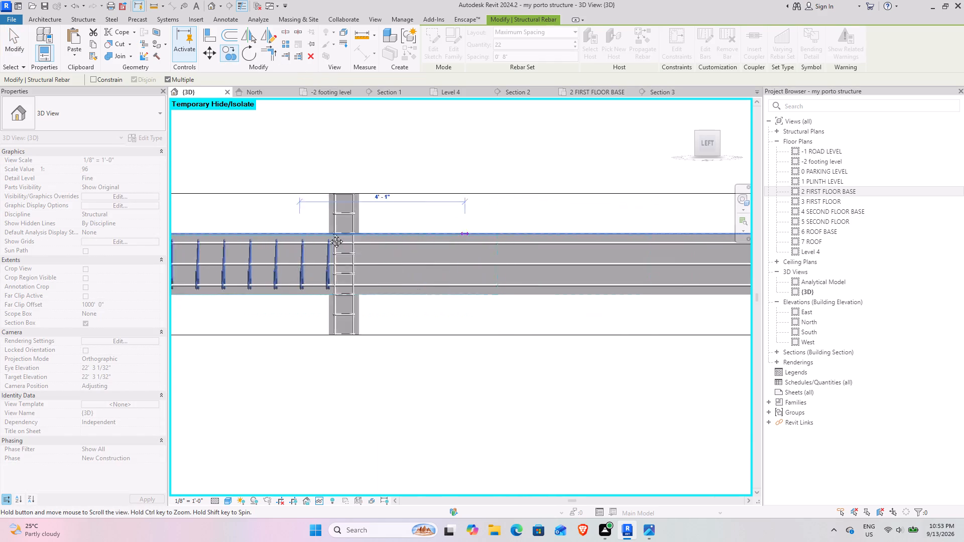
middle_drag(329, 234, 126, 234)
click(565, 232)
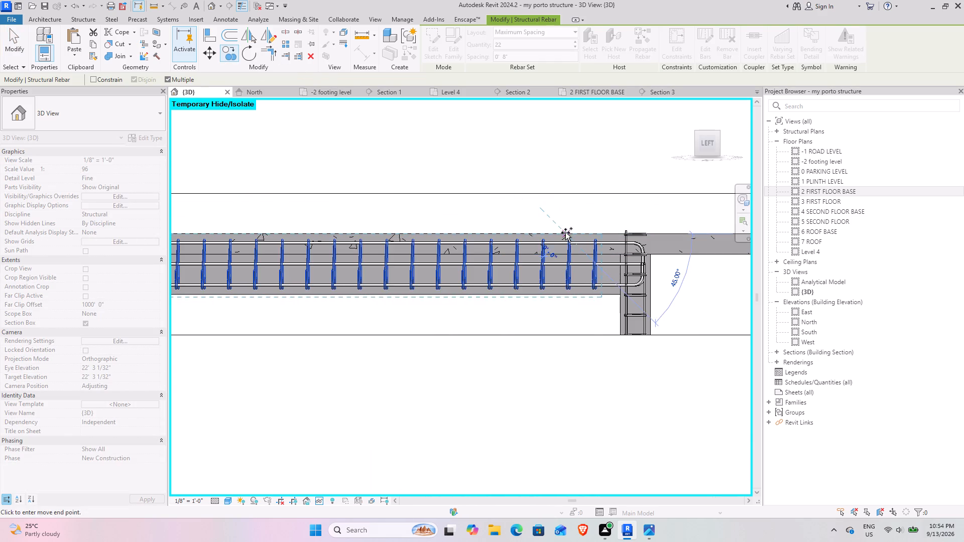
middle_drag(573, 250, 769, 249)
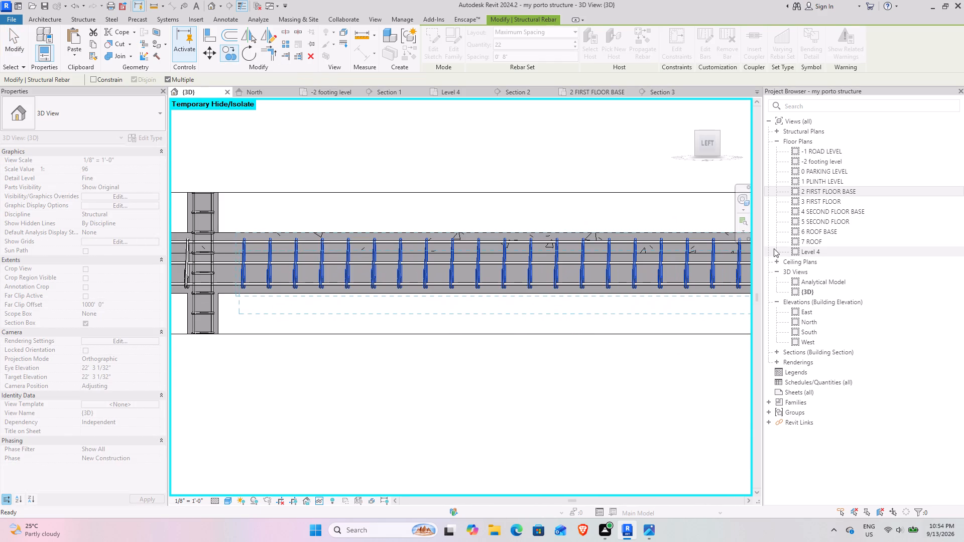
click(14, 33)
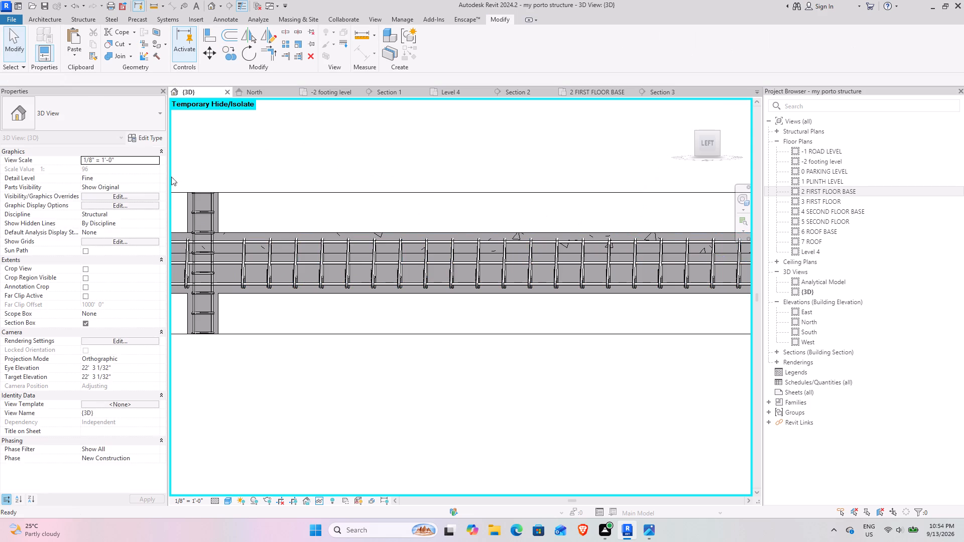
Stretch both ends of the #5 stirrup set at 8" spacing in the last girder bay out to the neighbouring column faces.
click(289, 278)
scroll(226, 260, up, 4)
middle_drag(227, 260, 265, 260)
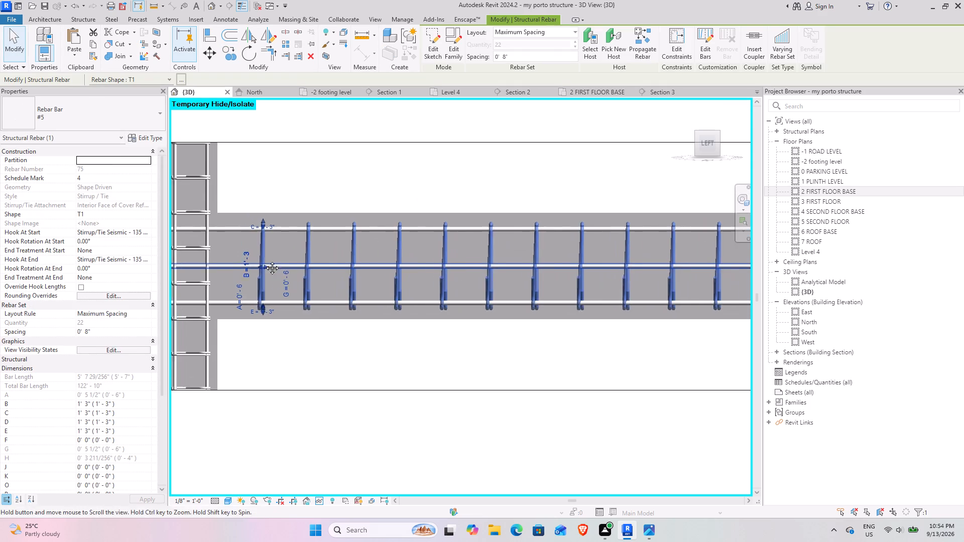
middle_drag(265, 260, 306, 260)
drag(332, 266, 296, 261)
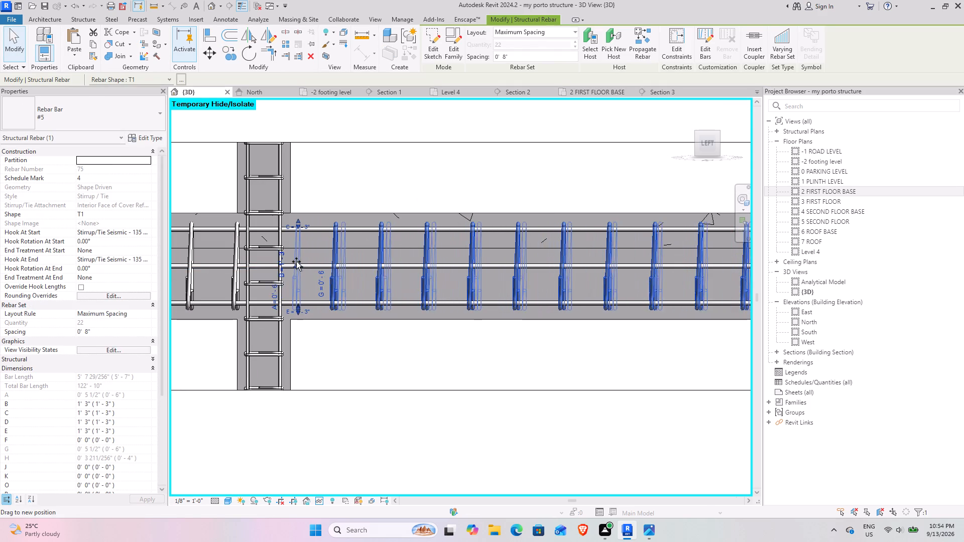
drag(296, 261, 291, 259)
scroll(467, 258, down, 4)
middle_drag(667, 257, 272, 250)
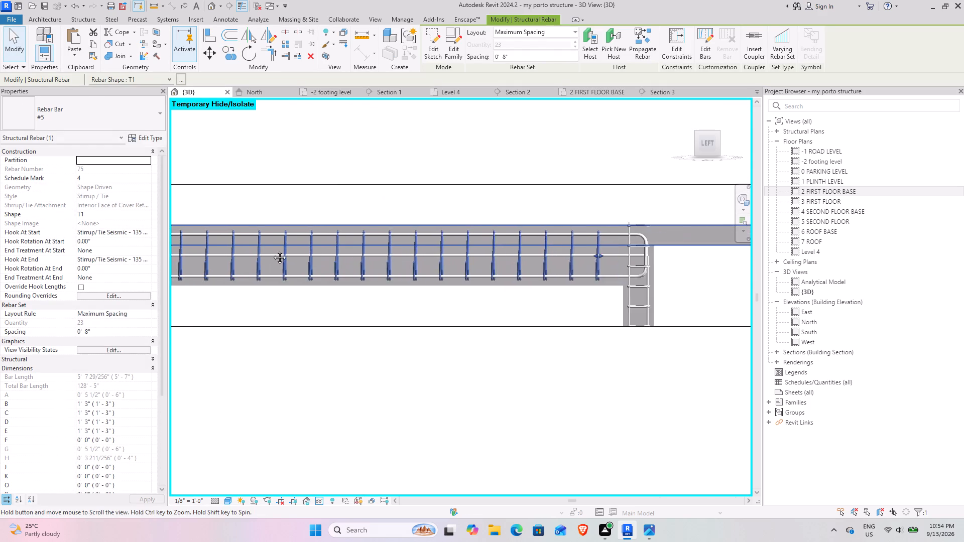
middle_drag(272, 250, 235, 250)
scroll(533, 268, up, 4)
drag(494, 245, 533, 248)
scroll(507, 290, down, 4)
click(403, 366)
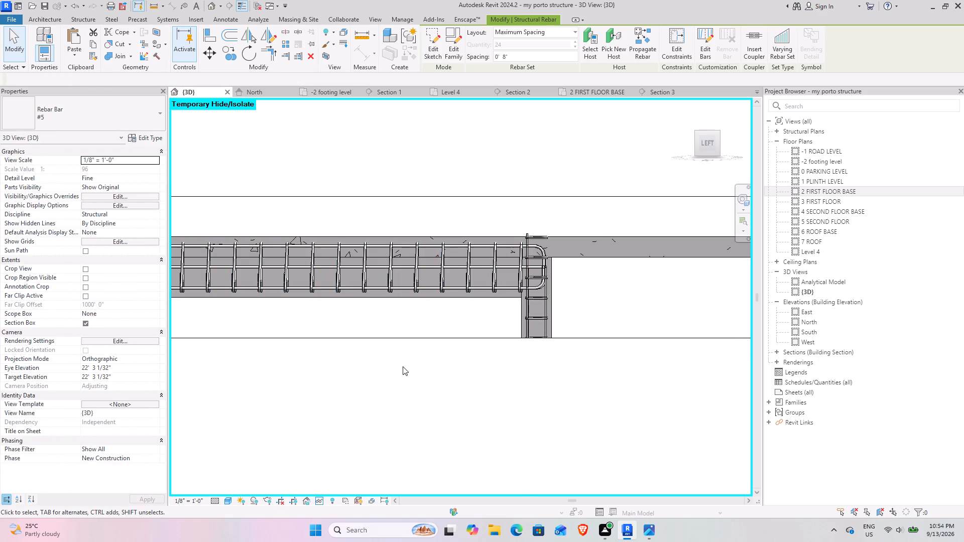
Examine the girder's stirrups and column joints bay by bay, from the last bay back to the first column.
scroll(403, 366, down, 4)
middle_drag(396, 348, 685, 226)
middle_drag(416, 252, 437, 263)
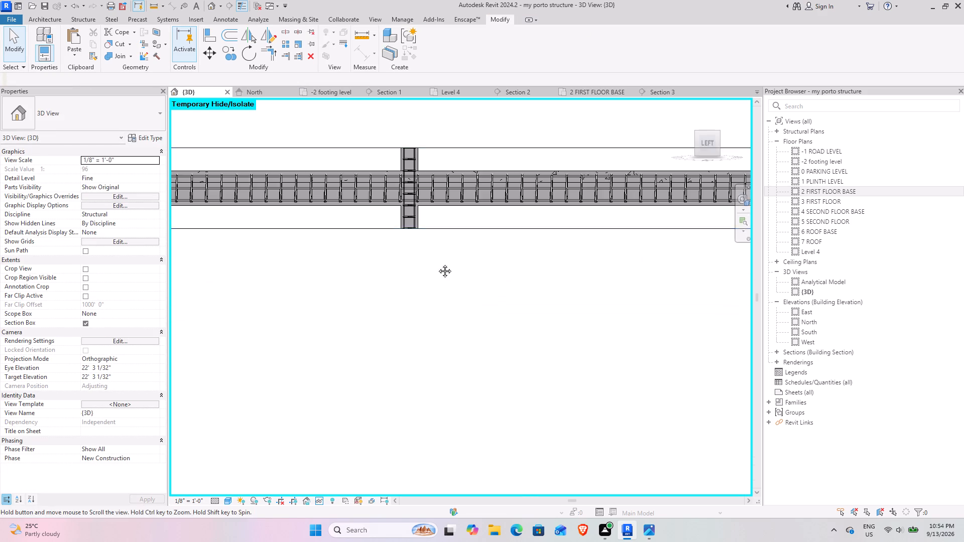
middle_drag(437, 263, 647, 348)
middle_drag(368, 324, 540, 327)
scroll(480, 261, up, 4)
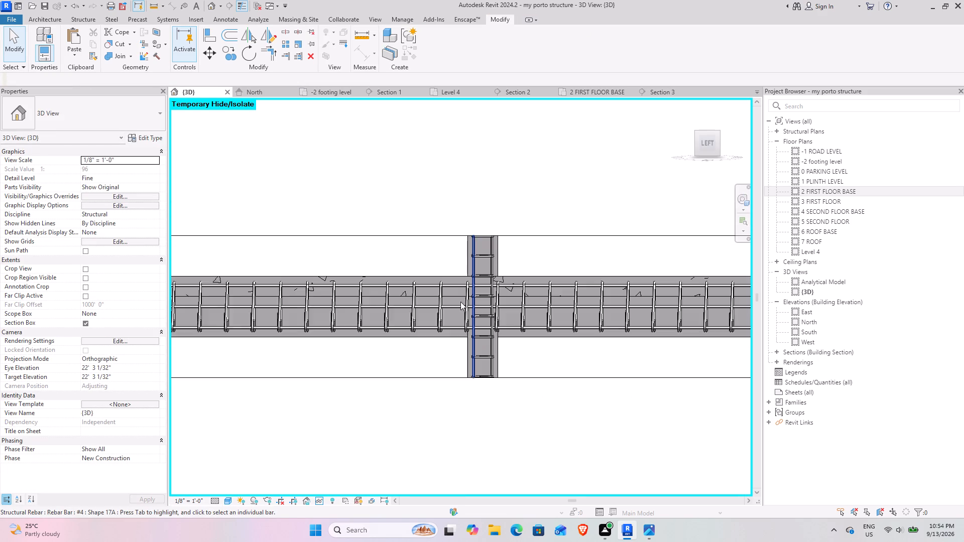
middle_drag(420, 323, 469, 303)
middle_drag(393, 328, 614, 310)
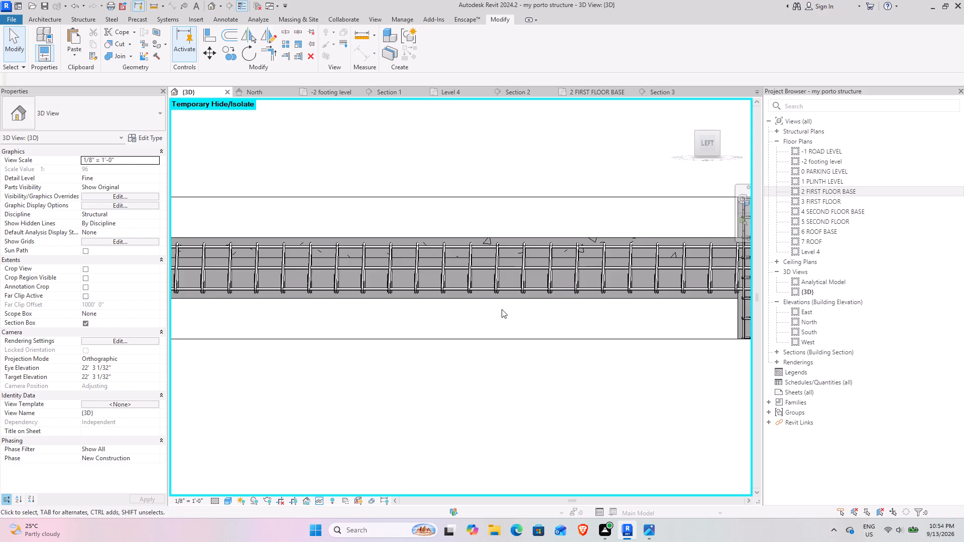
scroll(434, 312, down, 4)
middle_drag(352, 334, 533, 301)
scroll(389, 261, up, 2)
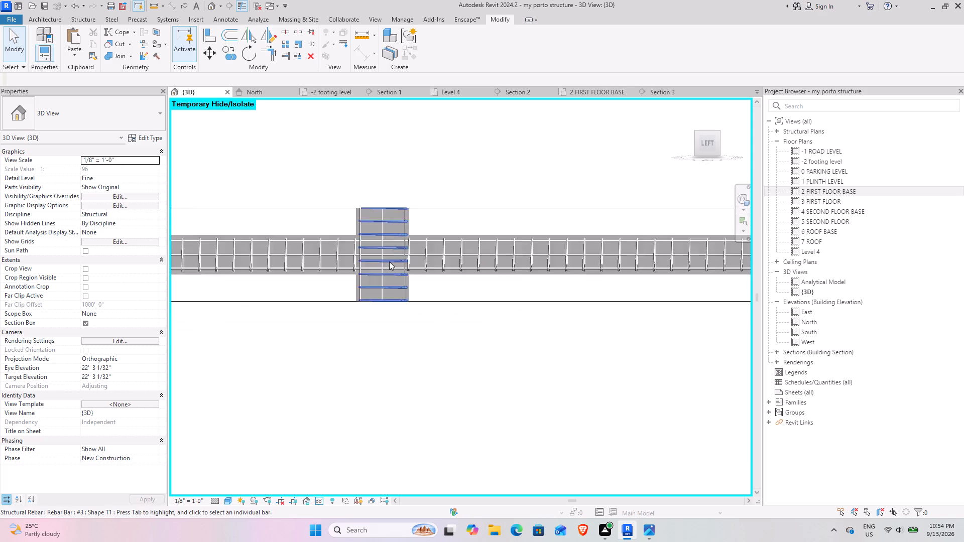
scroll(389, 261, up, 11)
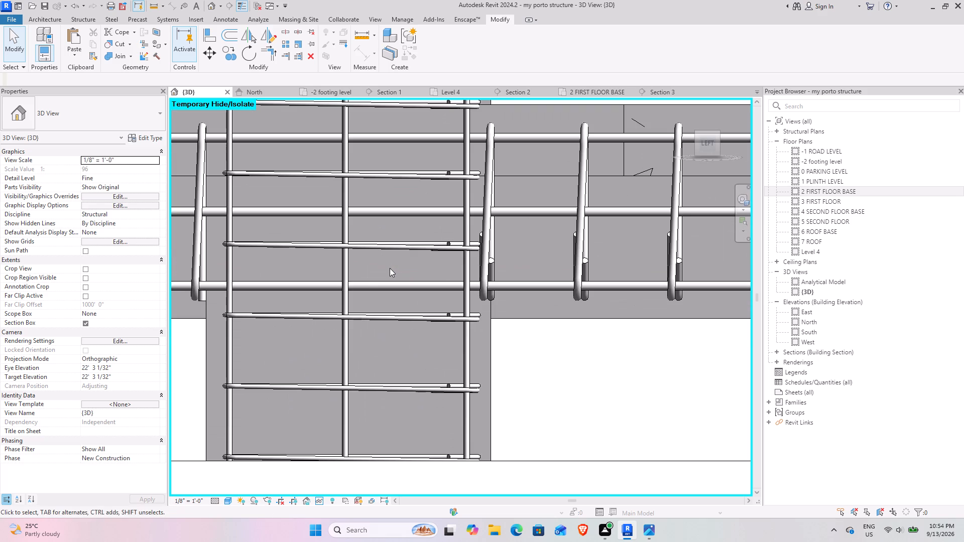
scroll(390, 268, down, 5)
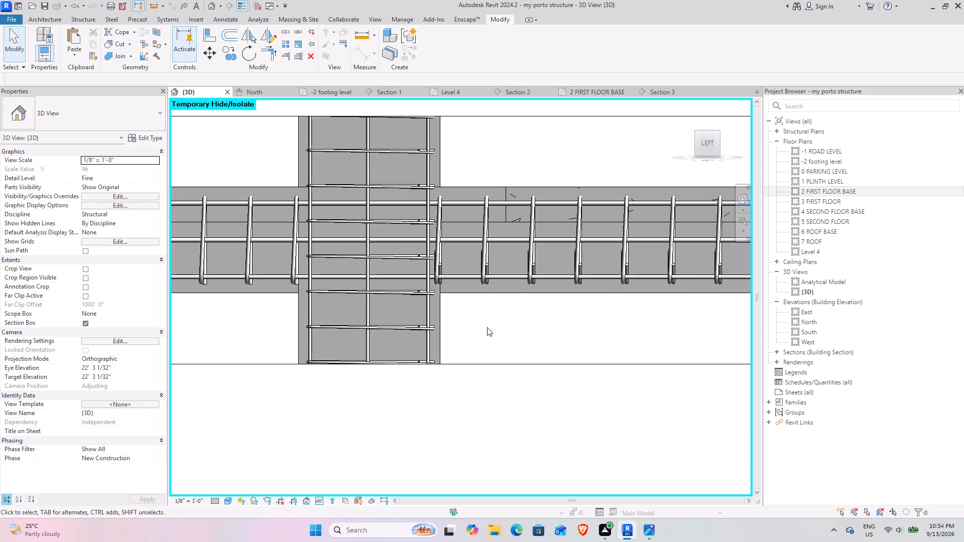
scroll(328, 374, down, 8)
middle_drag(352, 358, 610, 306)
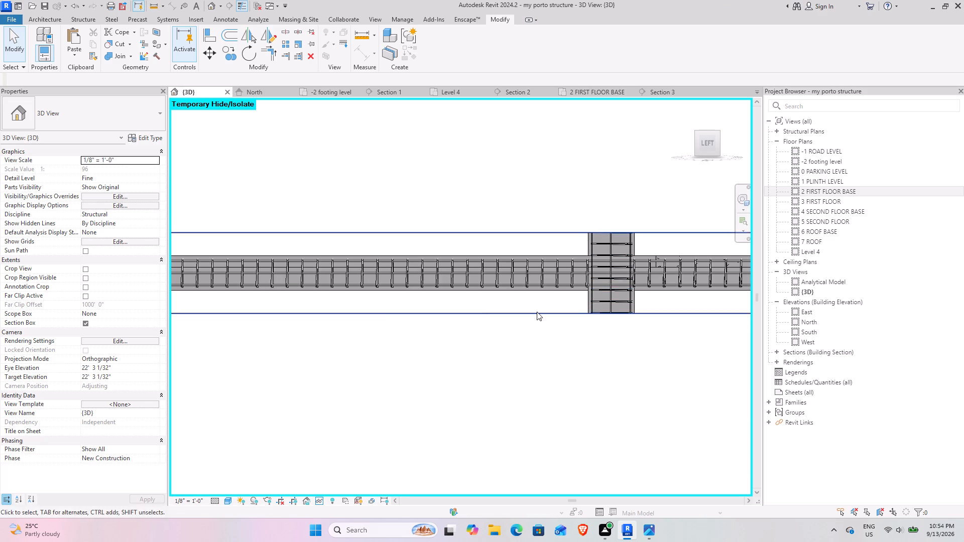
middle_drag(480, 321, 635, 318)
scroll(266, 286, up, 5)
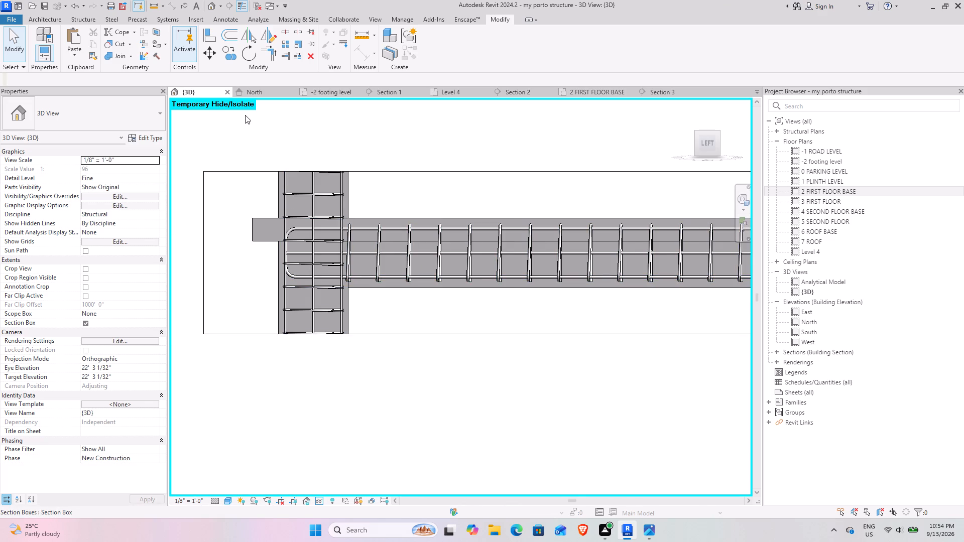
Turn off the 3D view's section box and orbit to the corner where the reinforced girder meets the perpendicular one.
click(83, 322)
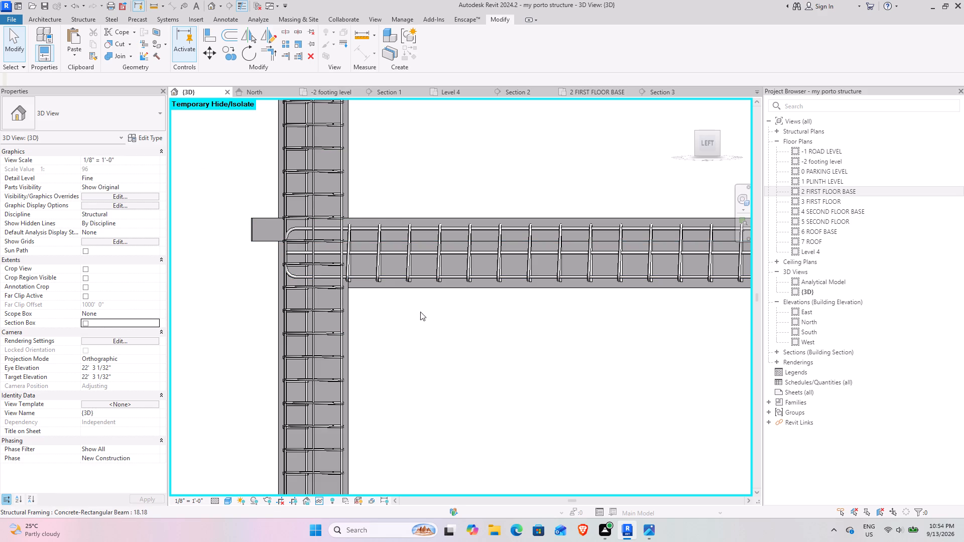
shift+middle_drag(415, 311, 434, 292)
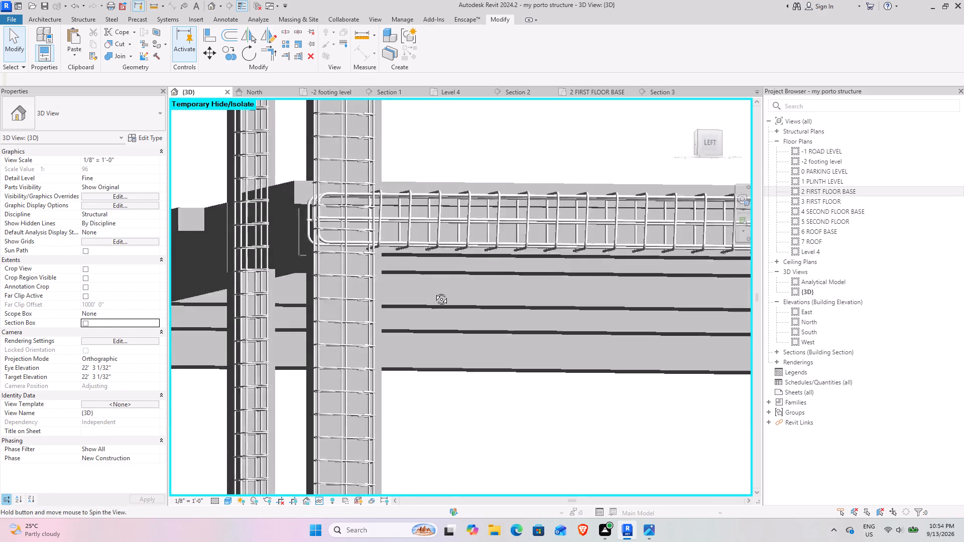
shift+middle_drag(434, 292, 474, 296)
scroll(552, 282, down, 4)
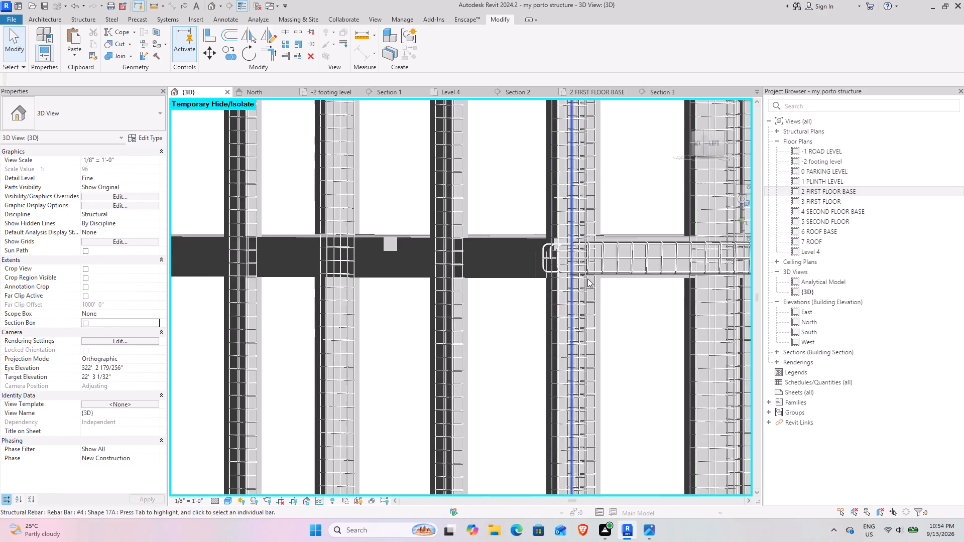
middle_drag(578, 277, 441, 278)
shift+middle_drag(533, 297, 529, 278)
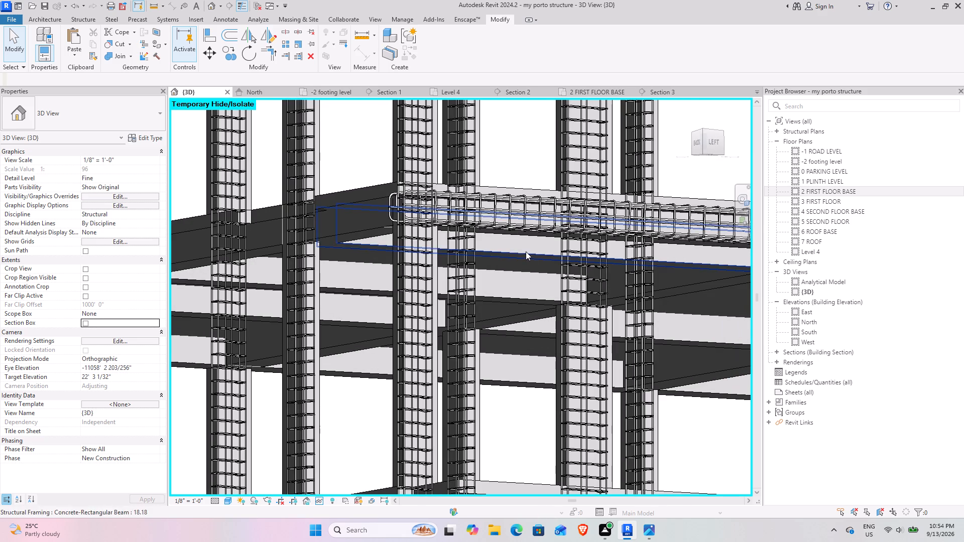
Propagate the reinforced second-floor girder's rebar to the perpendicular second-floor girder at the corner, using Align By Host.
click(519, 239)
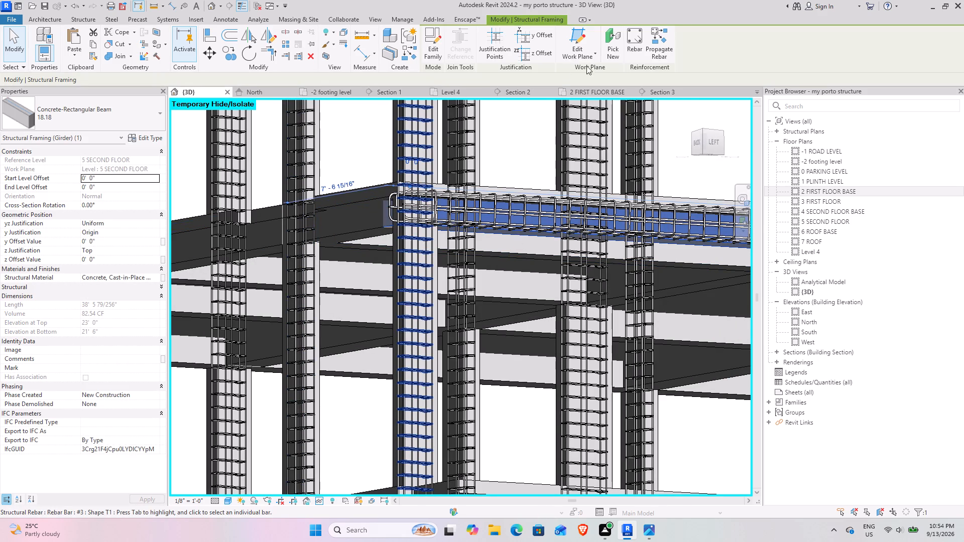
click(671, 43)
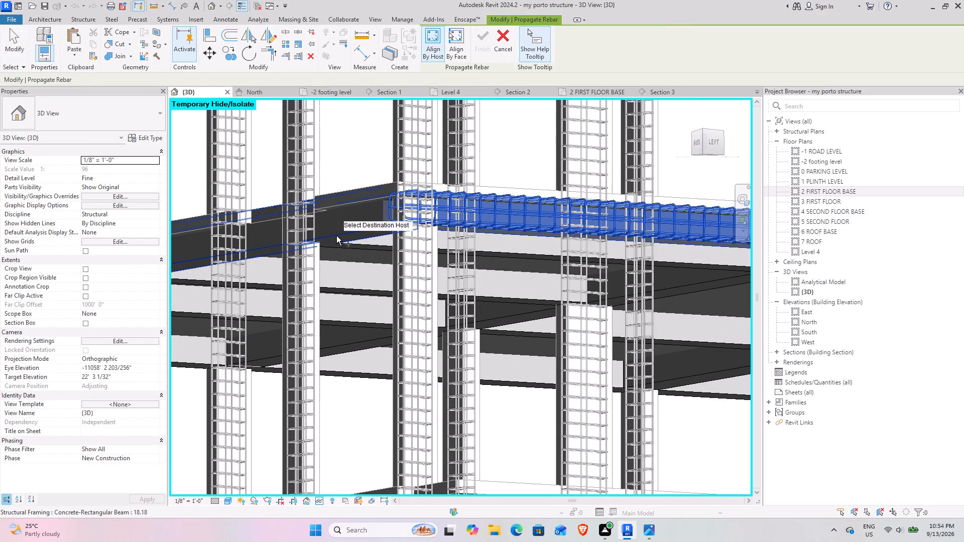
click(336, 236)
middle_drag(334, 278, 535, 297)
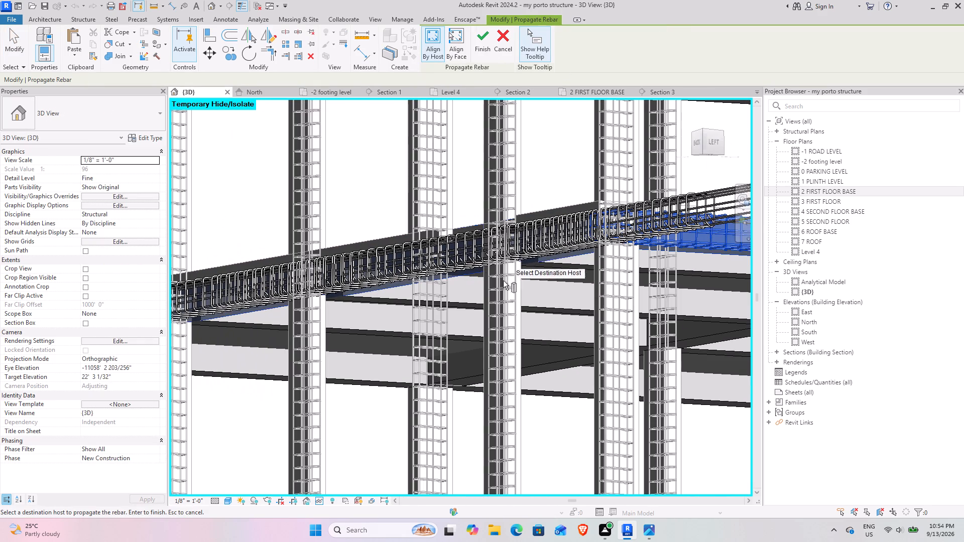
click(485, 51)
Isolate the perpendicular second-floor girder that received the rebar with a section box fitted around it.
scroll(536, 281, up, 4)
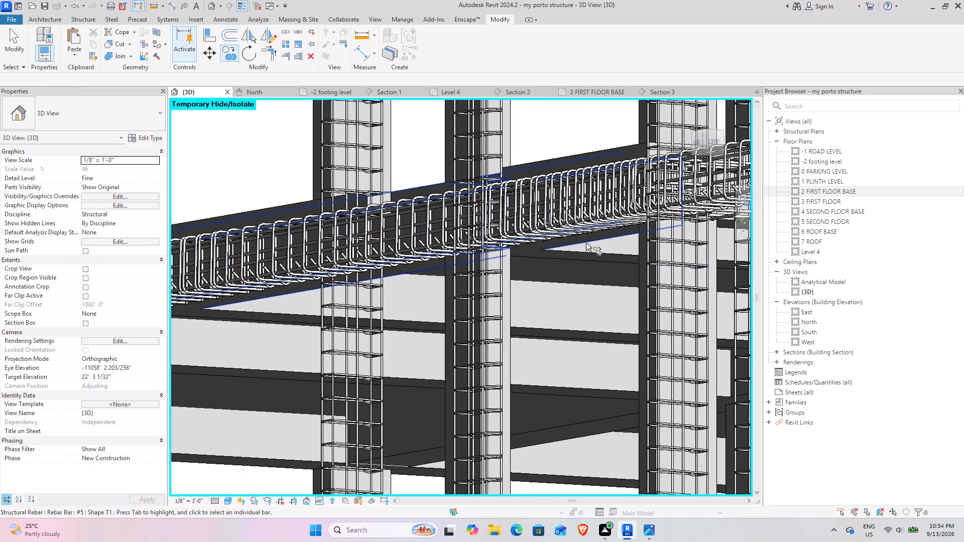
click(586, 243)
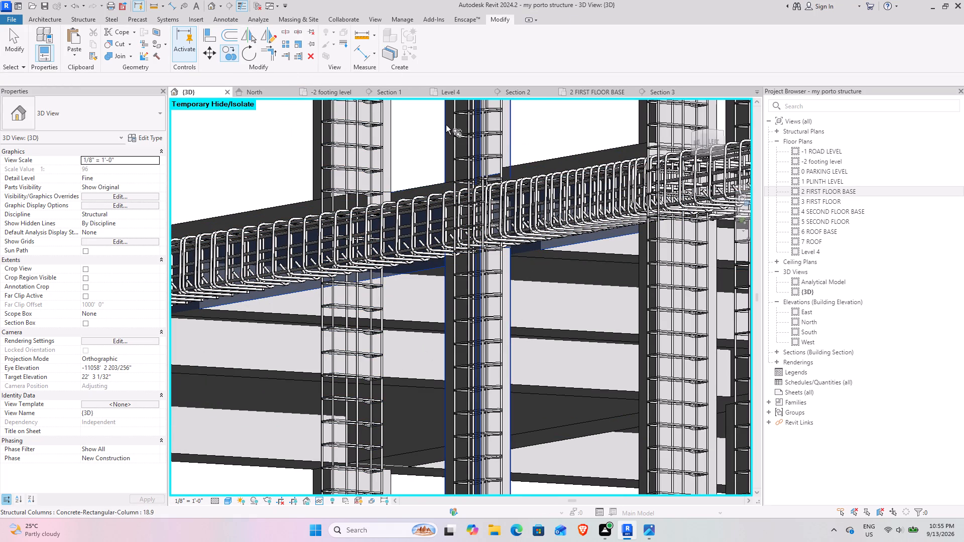
key(Escape)
key(Escape)
click(557, 161)
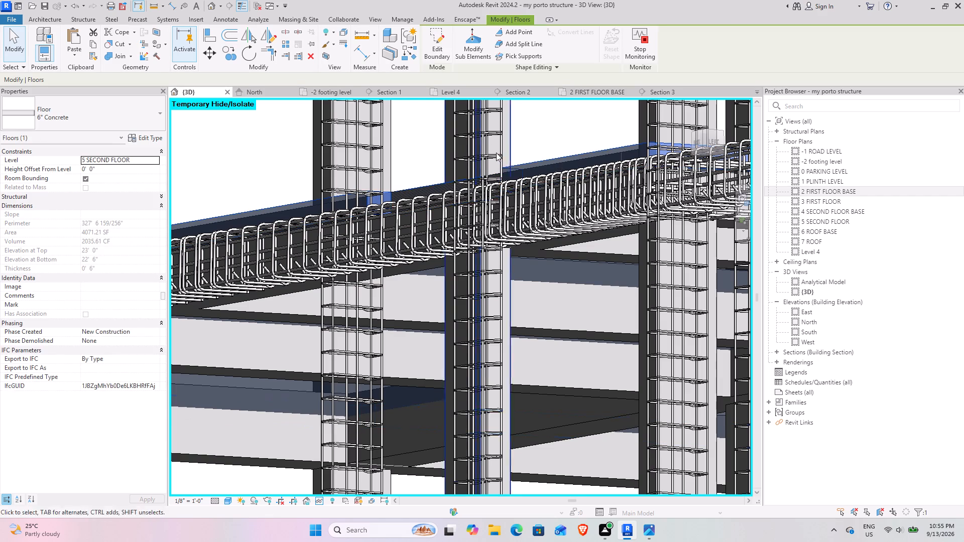
key(Escape)
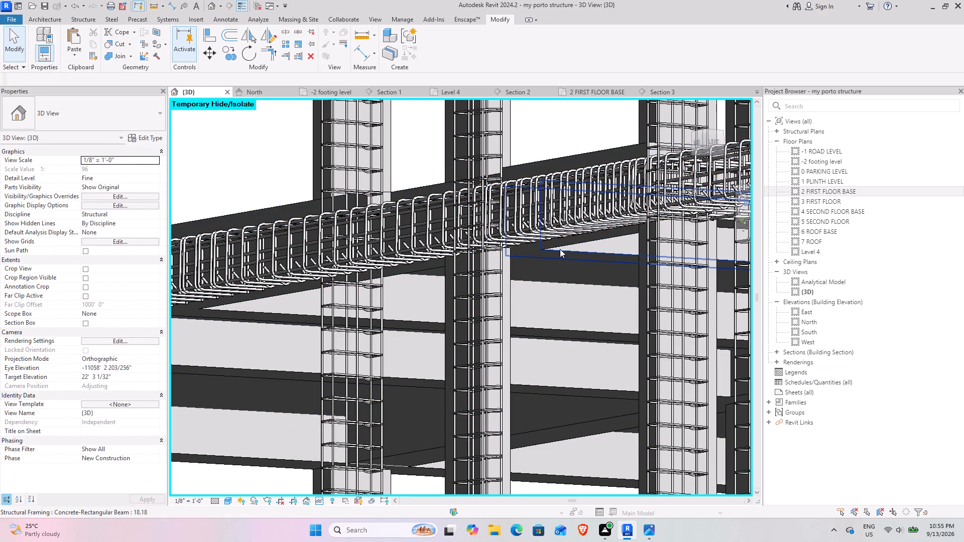
click(596, 242)
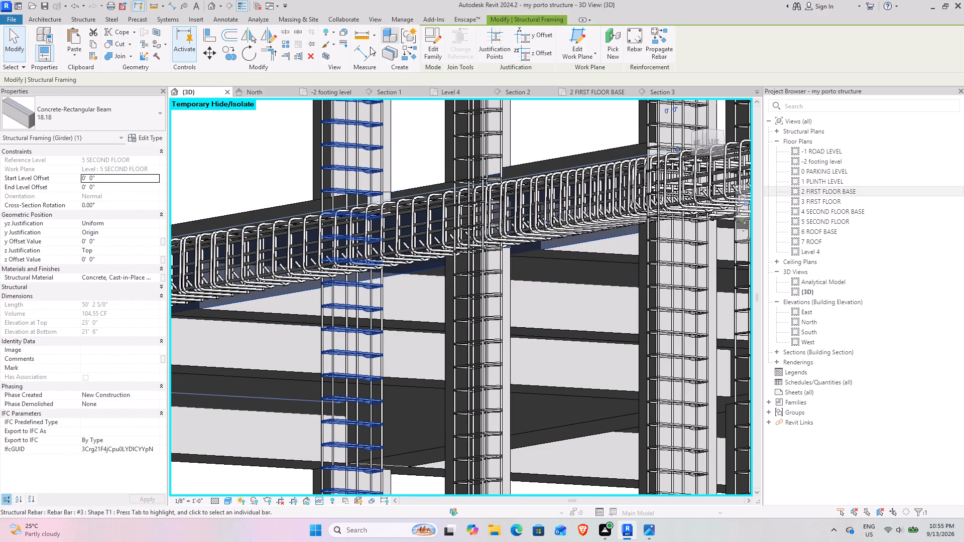
click(327, 56)
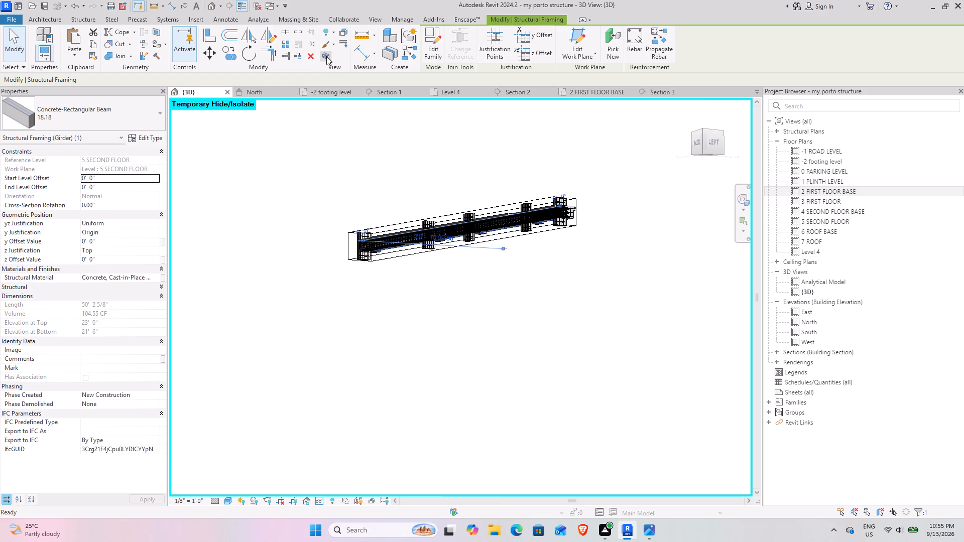
Extend the section box lengthwise past both ends of the girder, taking in the bars that project beyond the end column.
shift+middle_drag(476, 199, 507, 246)
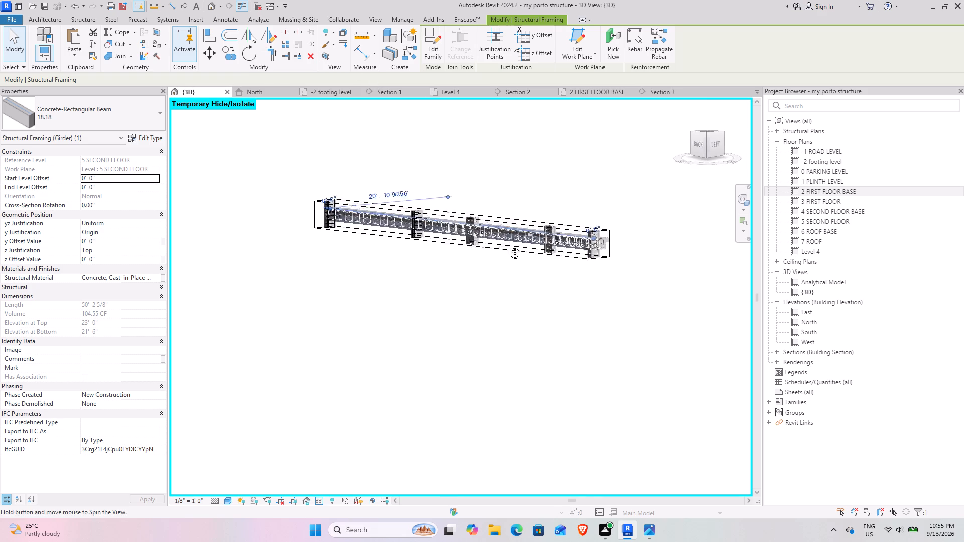
shift+middle_drag(507, 246, 512, 255)
scroll(515, 251, up, 4)
shift+middle_drag(505, 282, 546, 280)
shift+scroll(546, 280, up, 1)
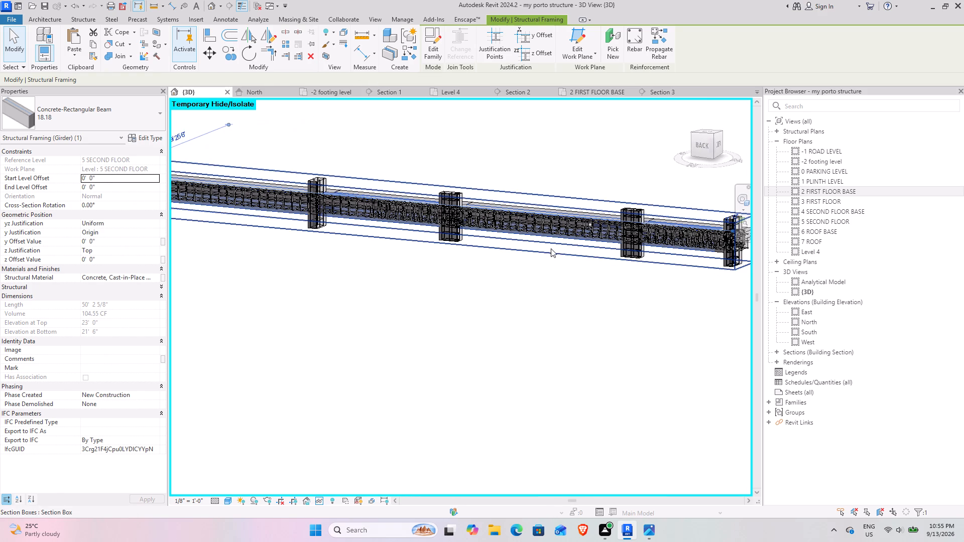
click(551, 248)
middle_drag(587, 250, 279, 229)
scroll(373, 240, down, 5)
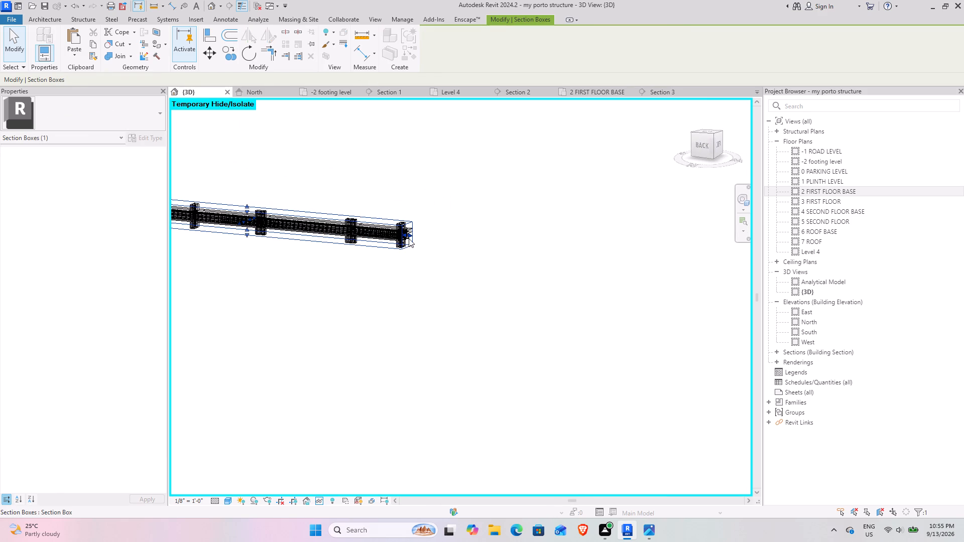
drag(409, 236, 641, 278)
middle_drag(342, 307, 351, 309)
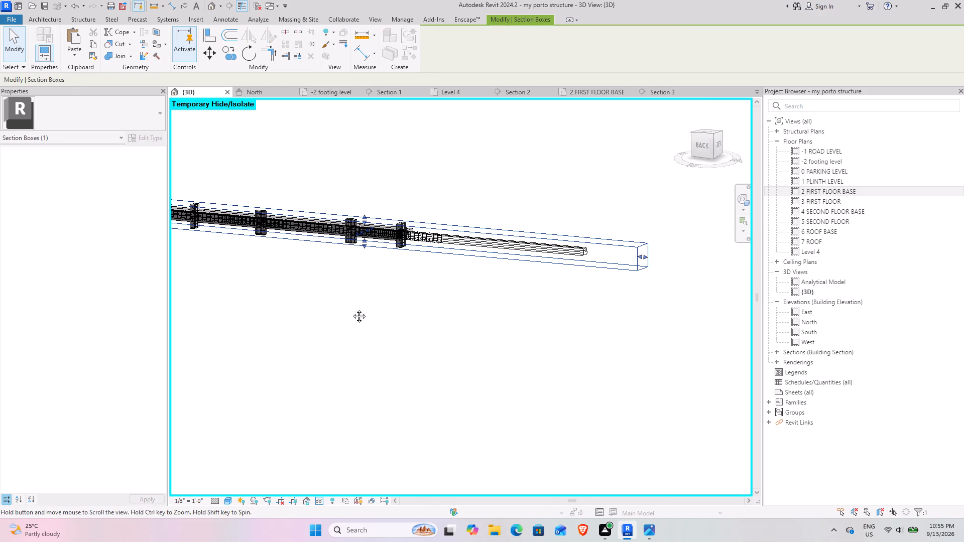
middle_drag(351, 309, 703, 340)
drag(447, 240, 396, 230)
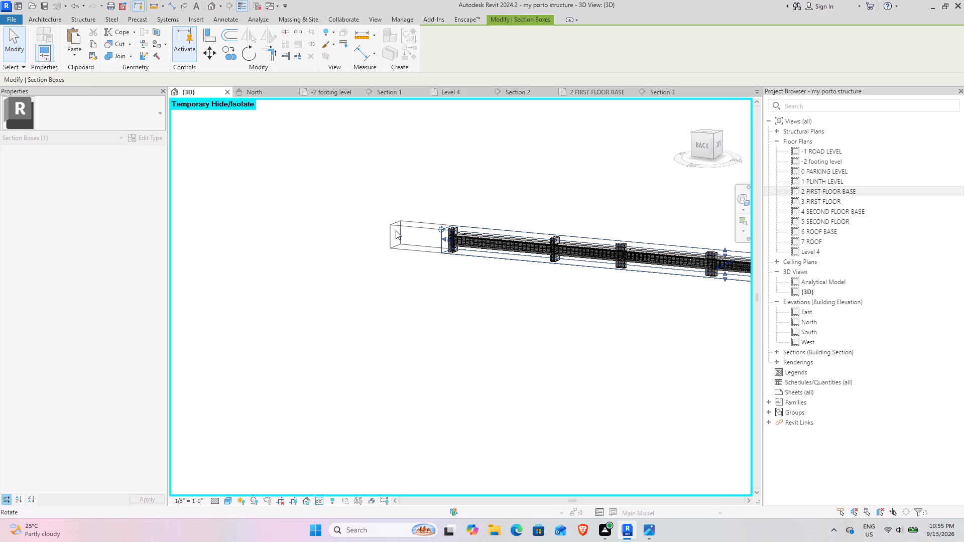
middle_drag(619, 294, 377, 282)
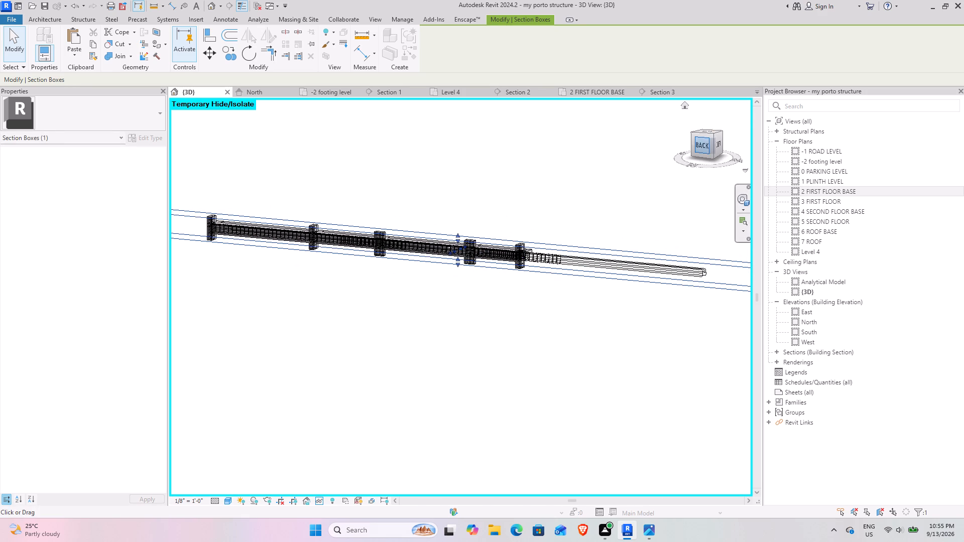
From the back view, delete the #5 stirrup set at 8" spacing that runs through the end column and beyond the girder.
click(707, 152)
scroll(523, 289, up, 4)
scroll(503, 350, up, 1)
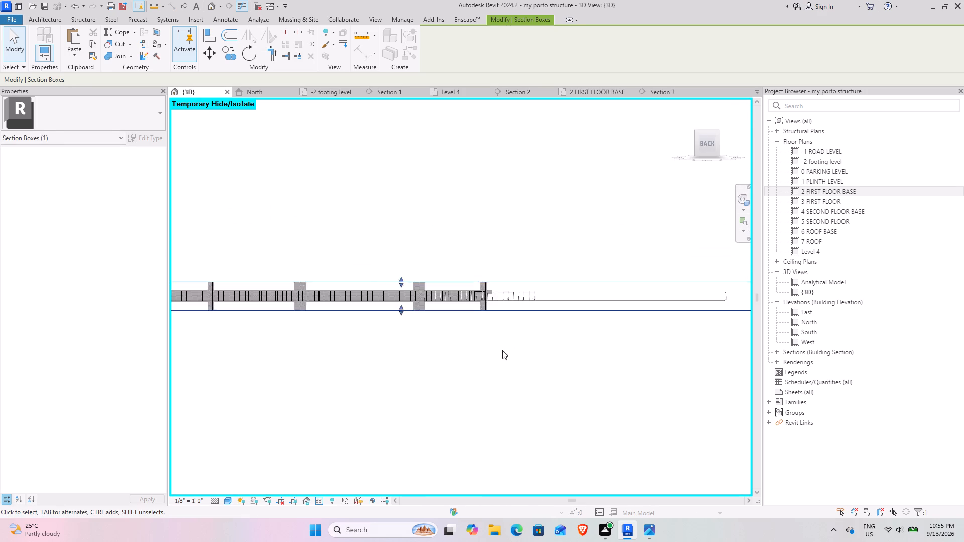
scroll(502, 350, up, 7)
scroll(380, 239, up, 5)
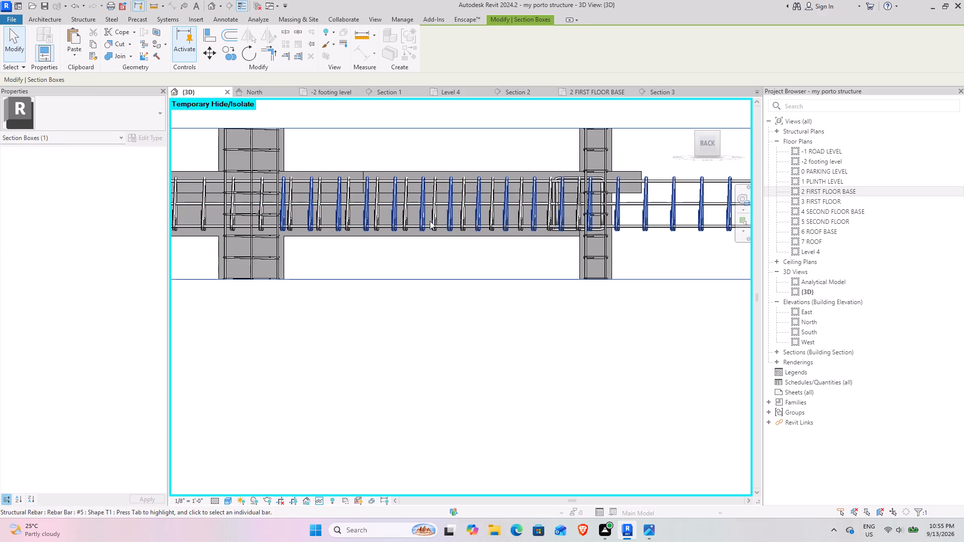
click(424, 221)
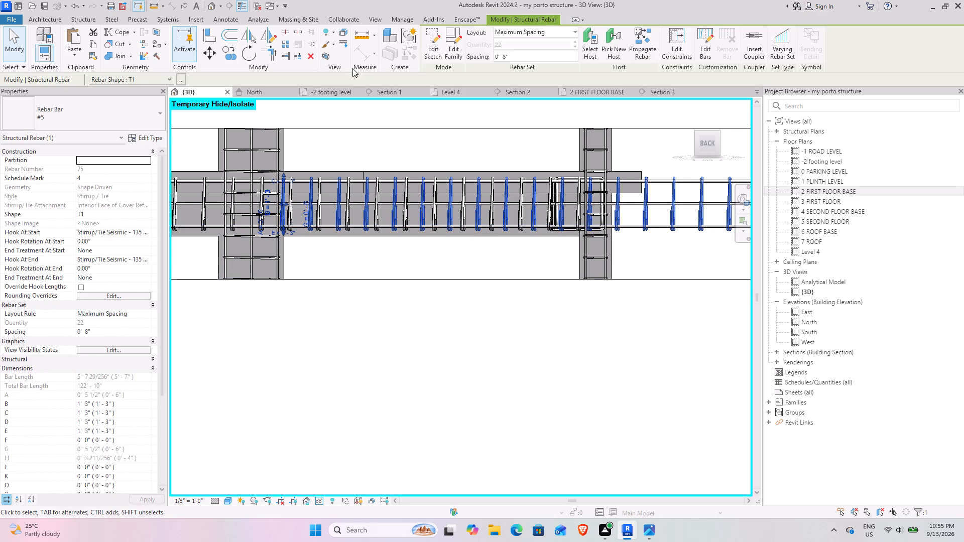
click(314, 60)
scroll(412, 244, down, 4)
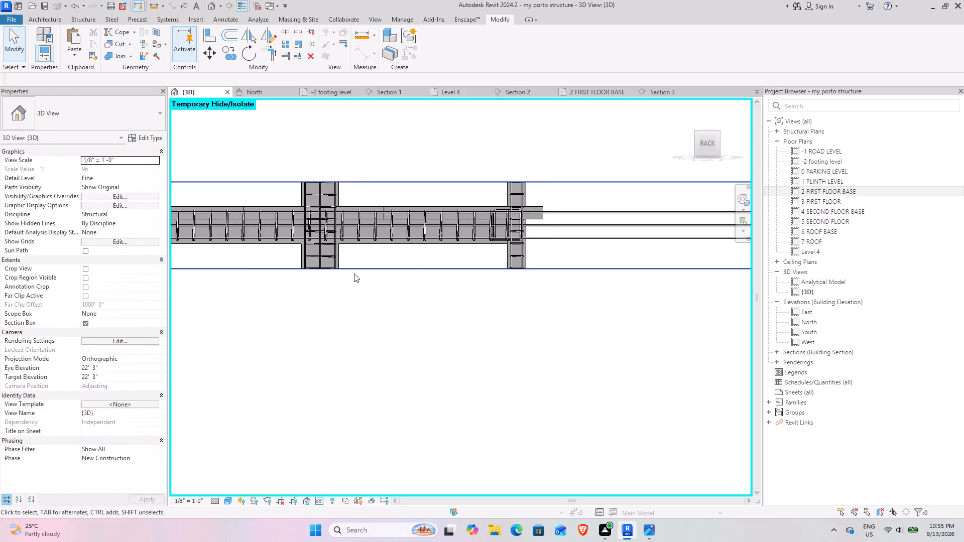
Shorten both ends of the #5 shape T1 stirrup set so it spans only between the facing sides of the two wide columns.
middle_drag(355, 274, 685, 274)
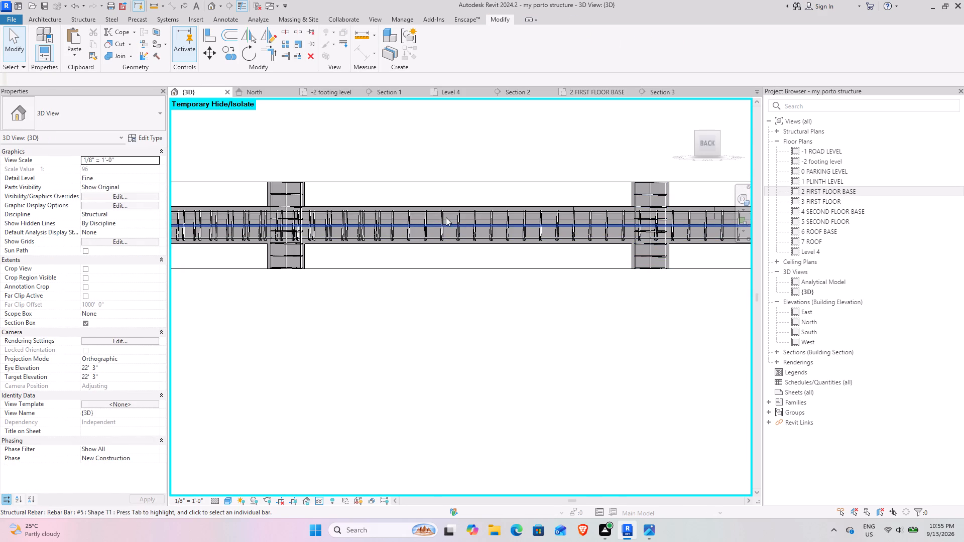
click(441, 234)
scroll(440, 236, down, 5)
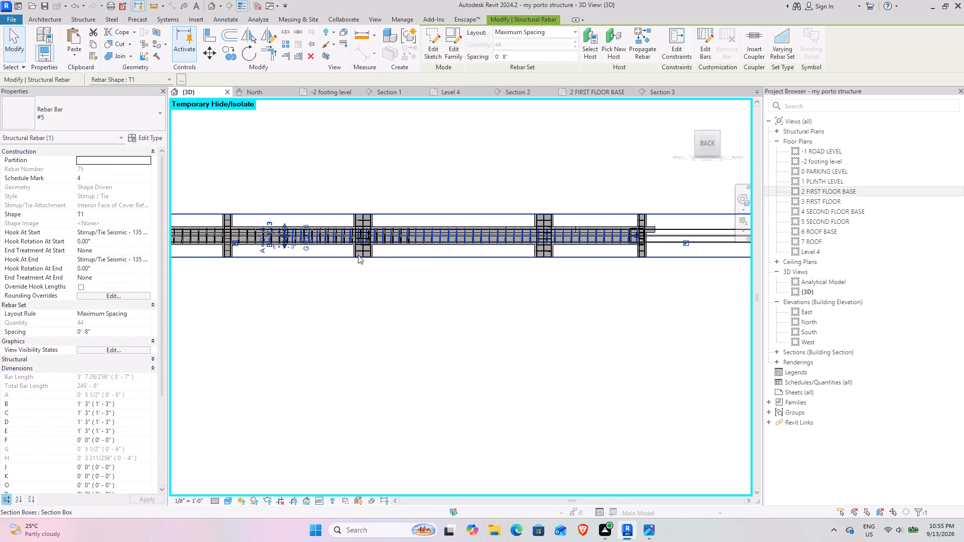
scroll(347, 251, up, 4)
scroll(235, 224, up, 4)
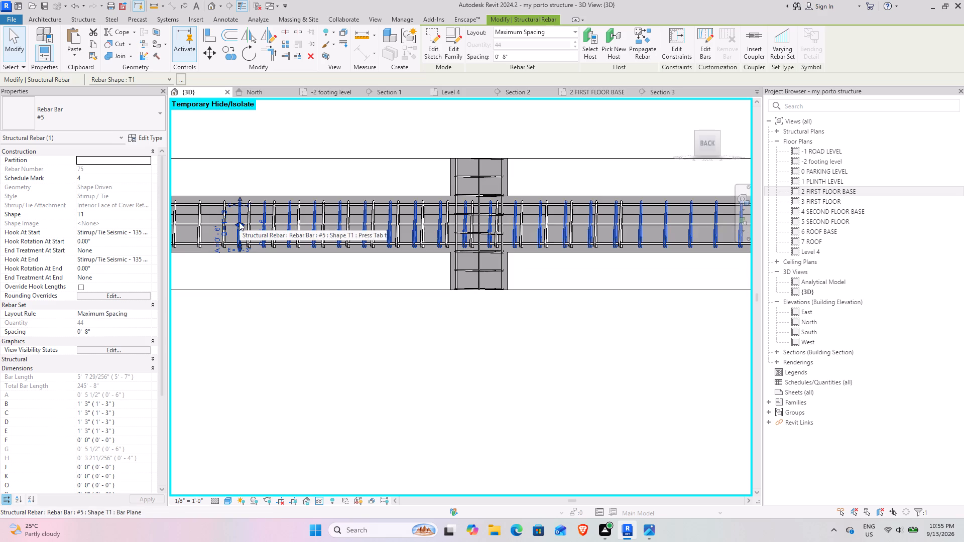
drag(239, 222, 511, 229)
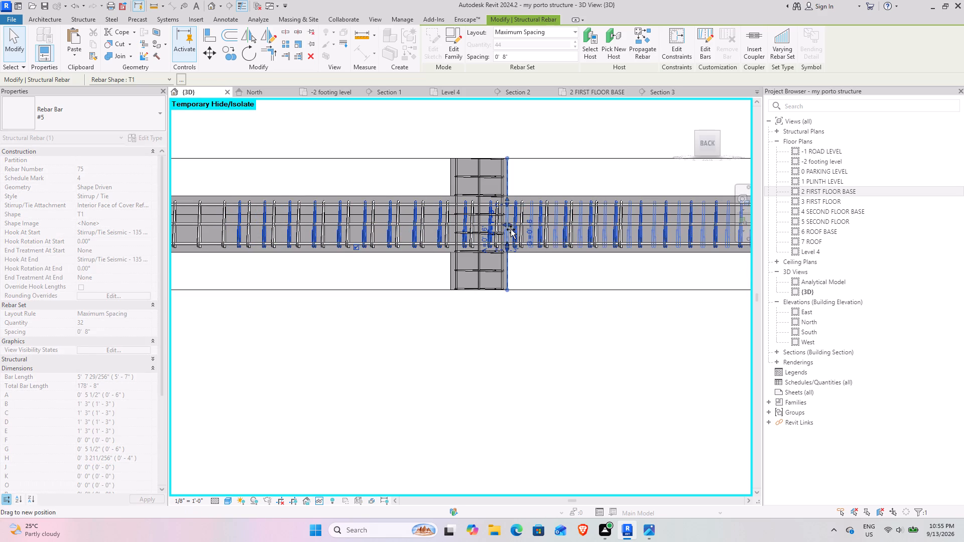
drag(511, 229, 510, 227)
scroll(550, 243, down, 4)
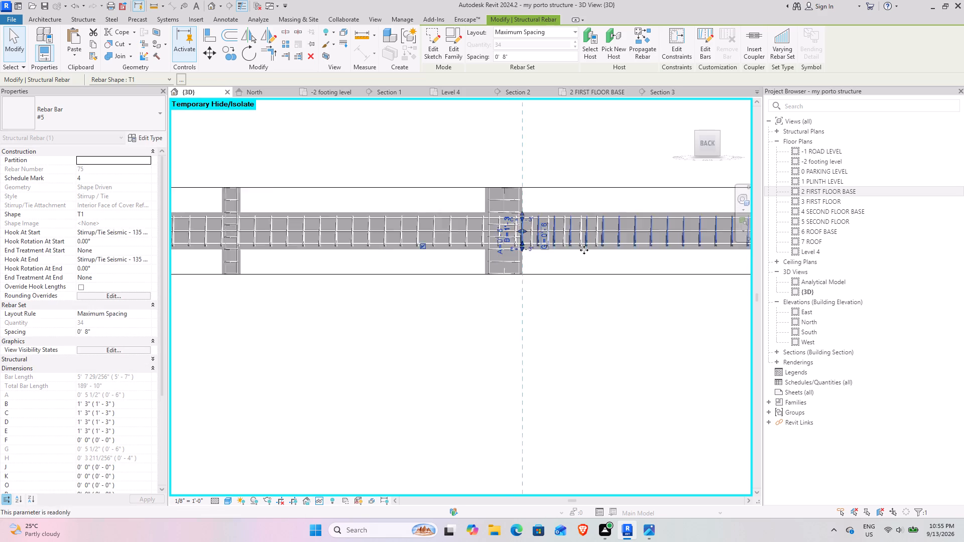
middle_drag(653, 250, 280, 235)
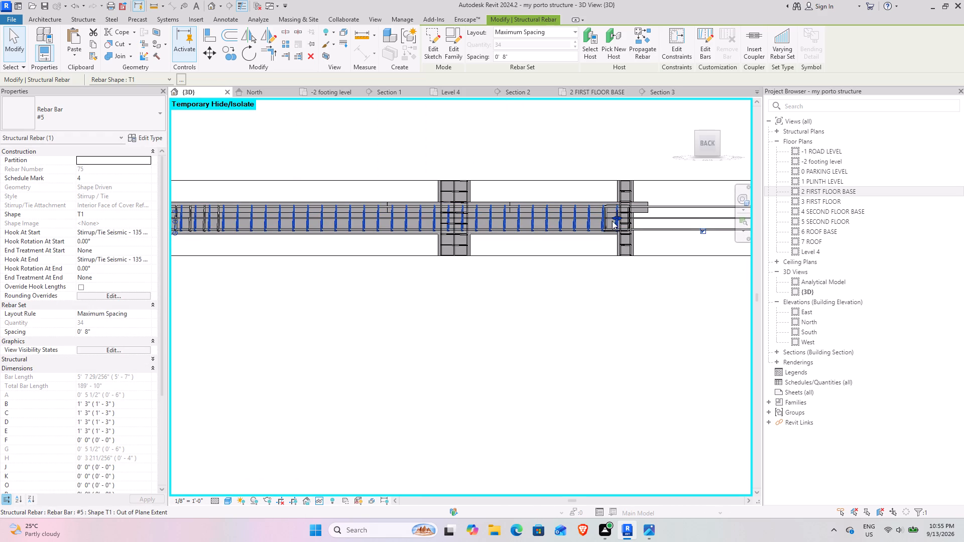
drag(614, 218, 428, 216)
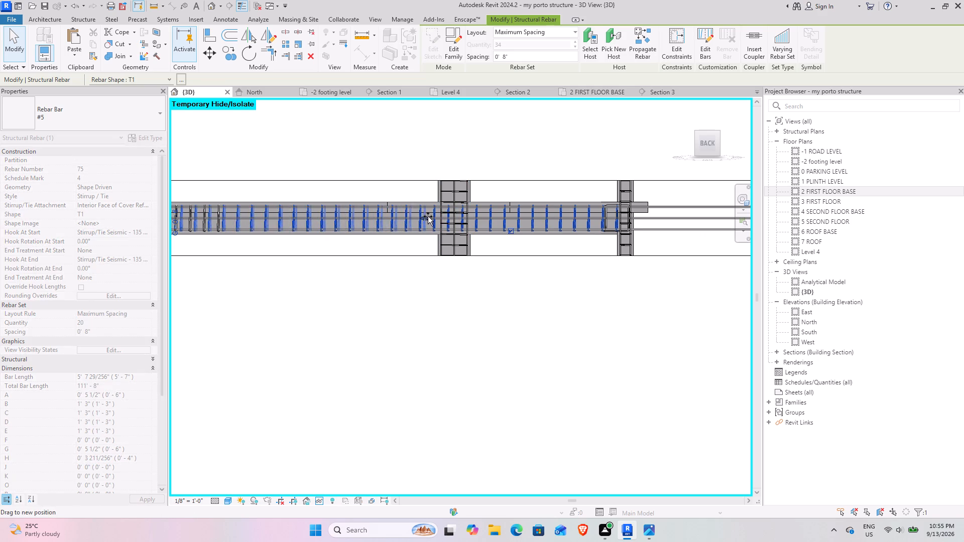
drag(428, 216, 437, 218)
scroll(415, 264, down, 2)
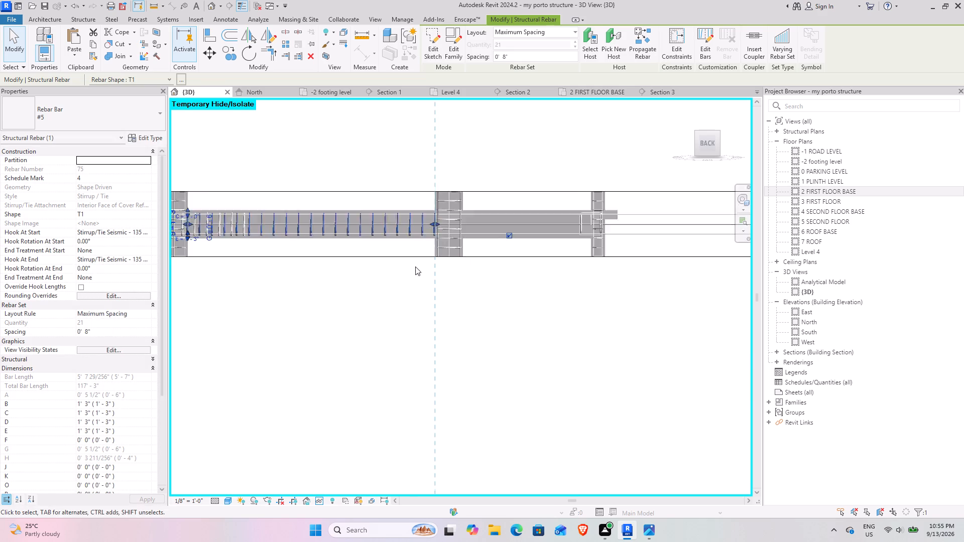
Shorten the #5 Rebar Shape 3 stirrup set so it stops at the near face of the narrow intermediate column.
scroll(415, 266, down, 1)
middle_drag(371, 264, 714, 258)
click(461, 231)
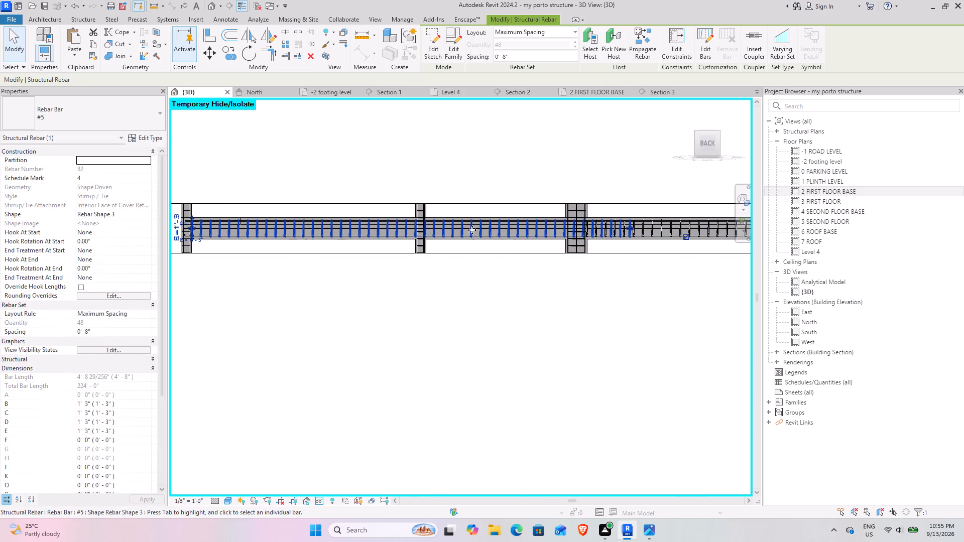
drag(632, 226, 413, 224)
scroll(413, 224, up, 10)
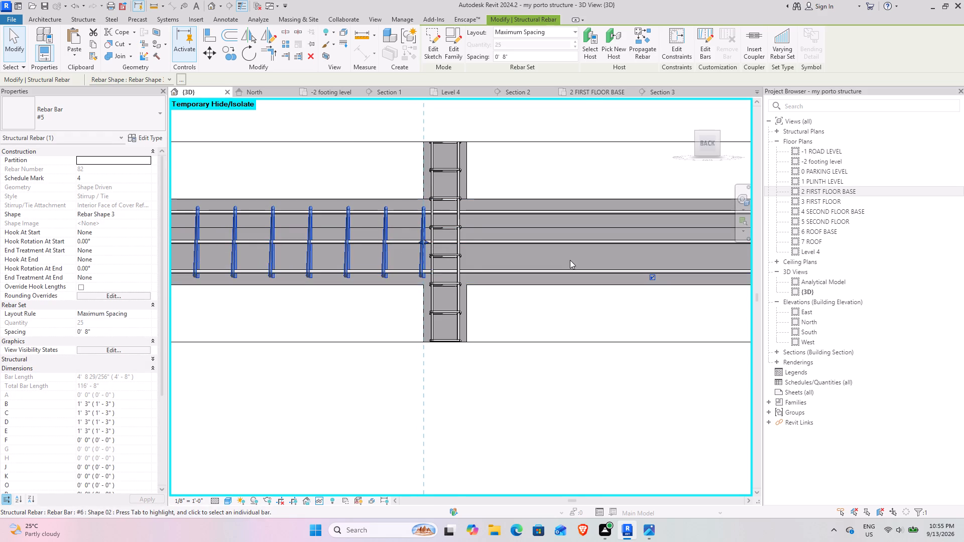
Examine the longitudinal #6 bars and the Rebar Shape 3 stirrup where the girder meets the narrow end column.
scroll(570, 260, down, 5)
middle_drag(643, 257, 379, 257)
scroll(375, 257, down, 5)
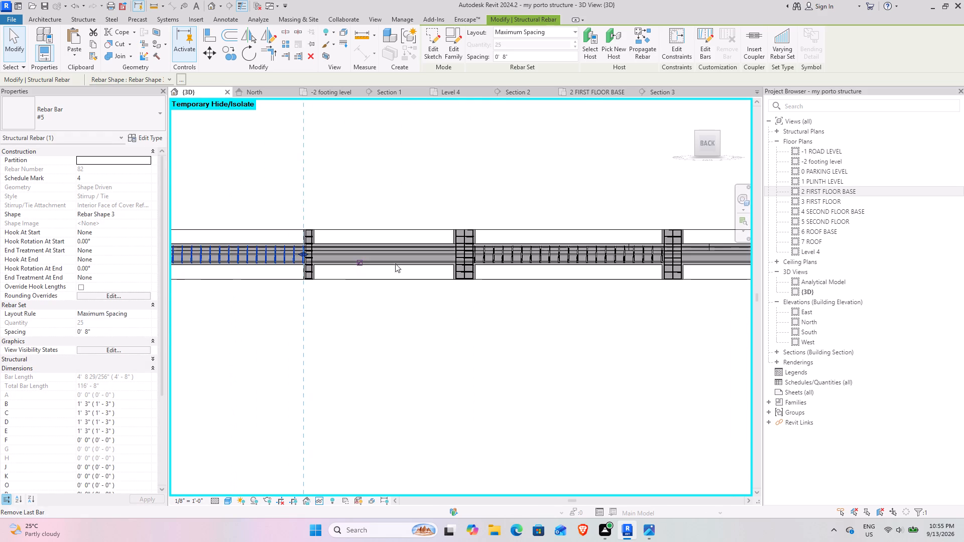
middle_drag(571, 263, 339, 260)
scroll(515, 250, up, 4)
click(561, 256)
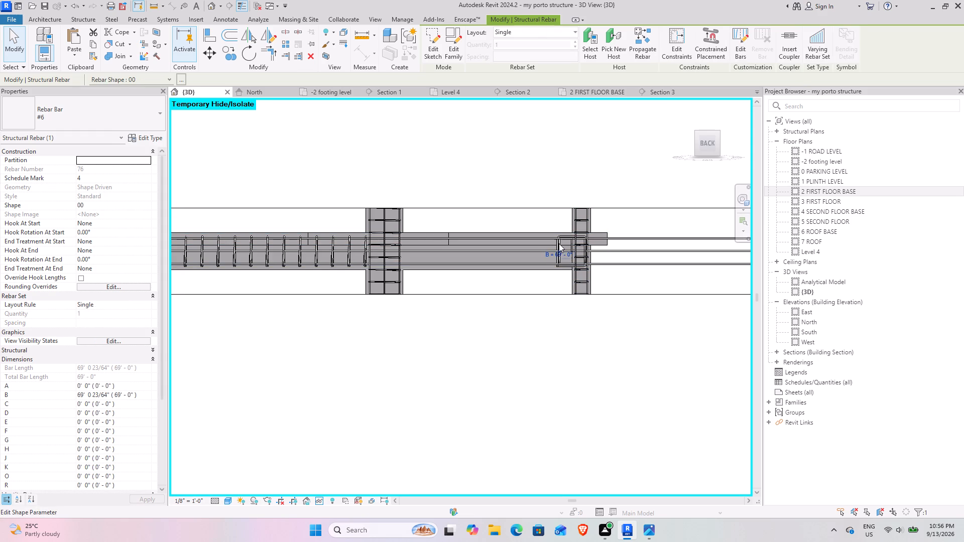
scroll(559, 256, up, 10)
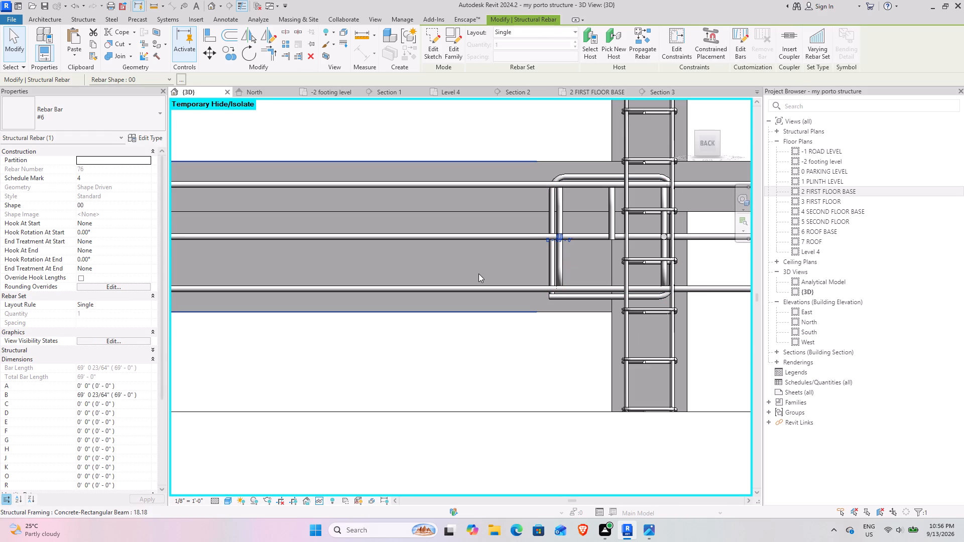
click(478, 274)
click(548, 263)
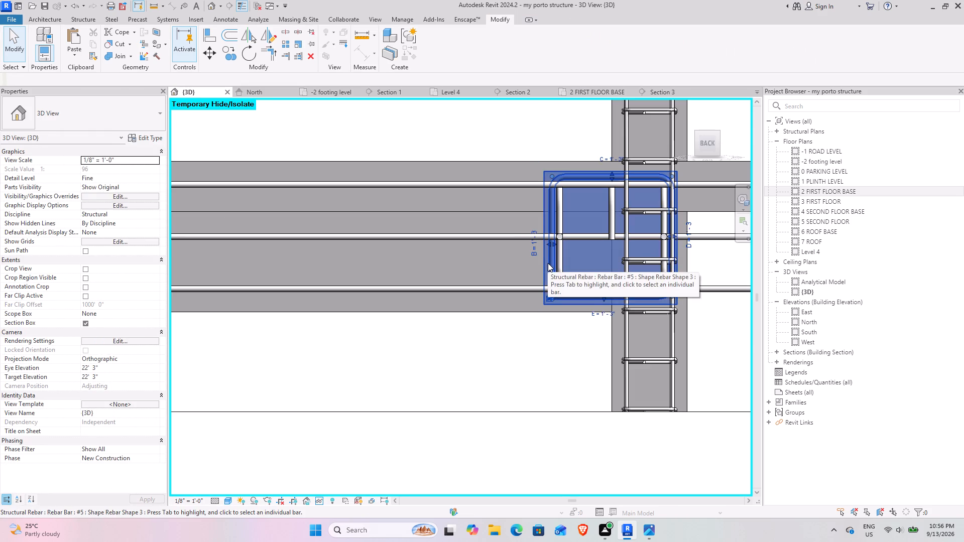
click(476, 260)
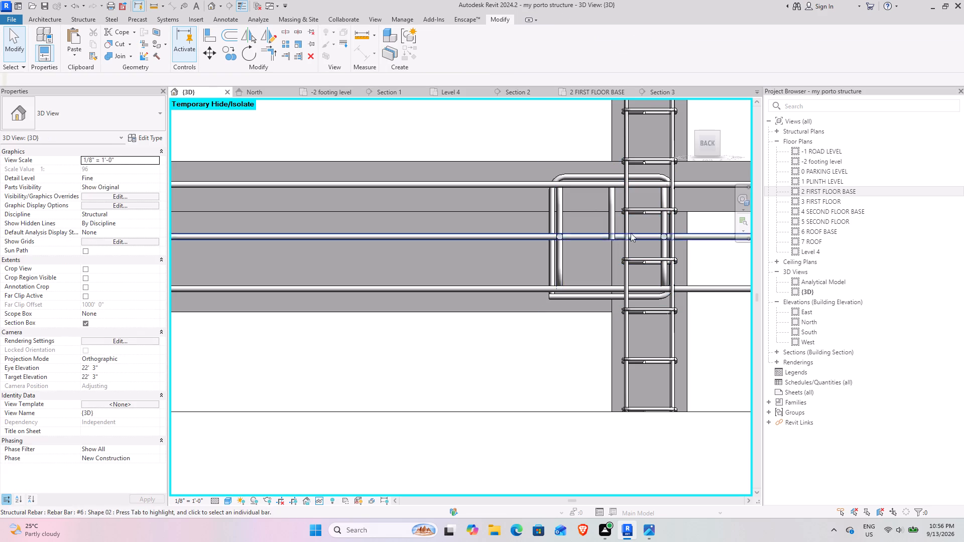
Copy the T1 stirrup set about 6' 6" along the girder, past the wide column into the unstirruped end span.
scroll(457, 272, down, 5)
middle_drag(382, 291, 549, 291)
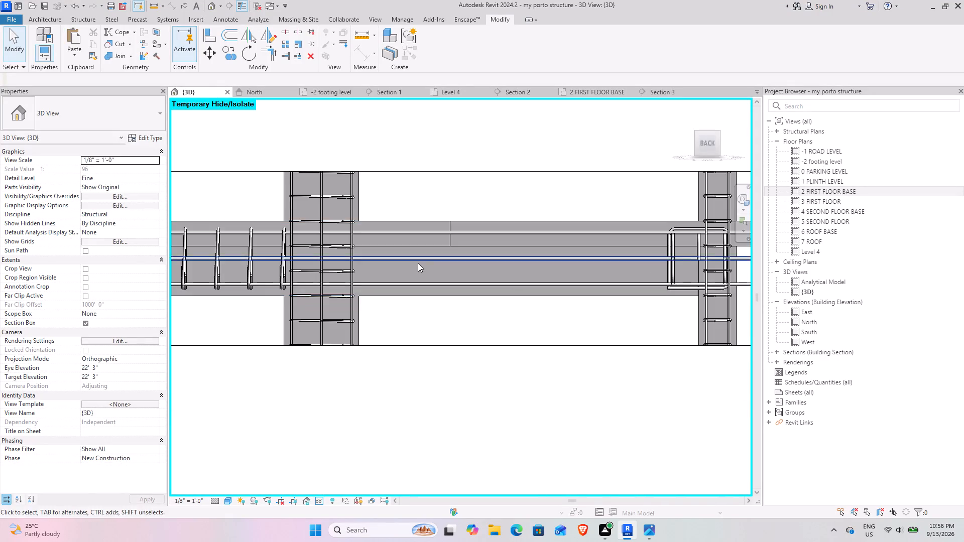
scroll(416, 264, down, 4)
middle_drag(368, 278, 569, 273)
click(462, 266)
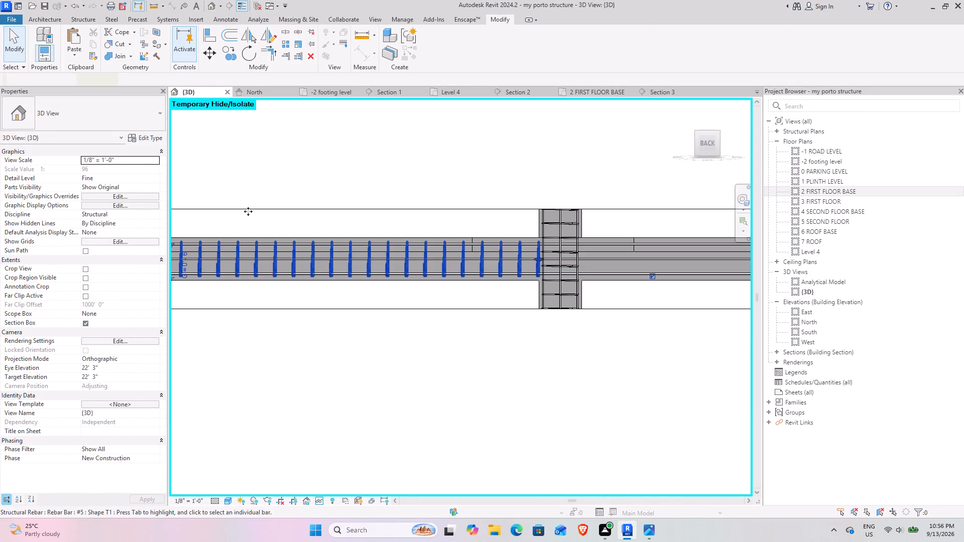
click(236, 59)
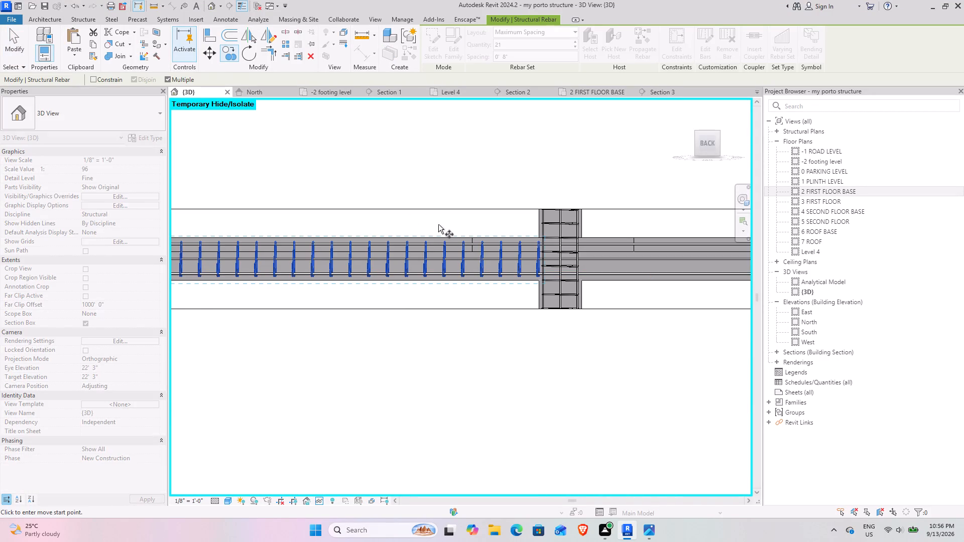
click(455, 235)
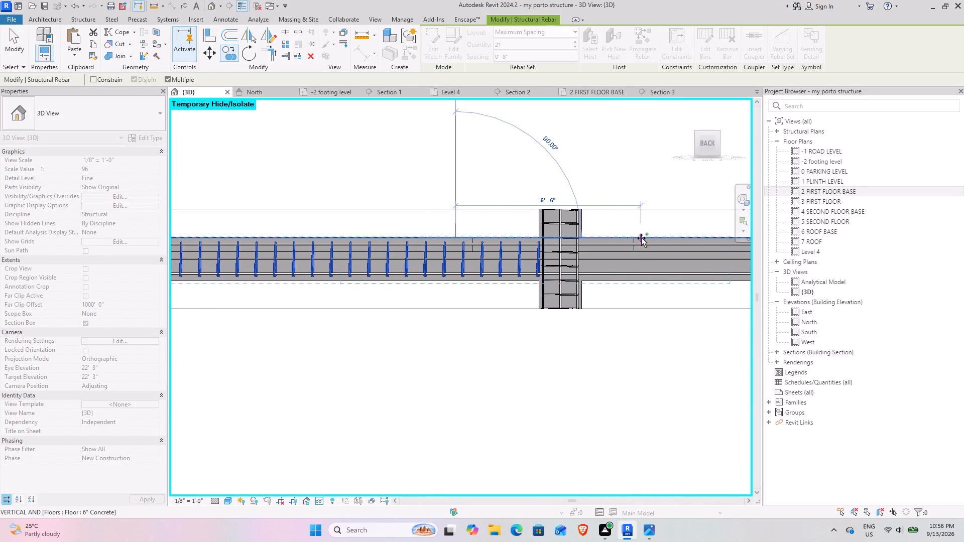
click(640, 238)
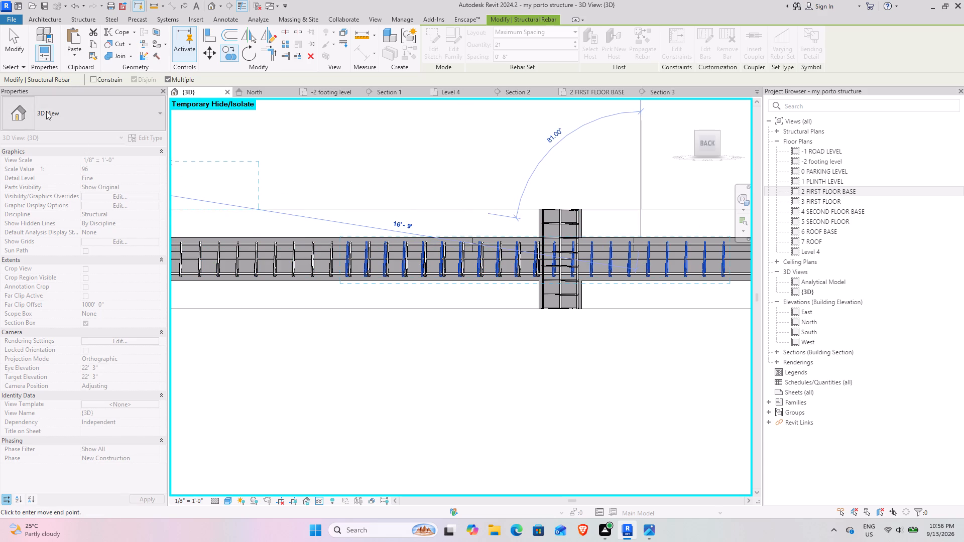
click(15, 43)
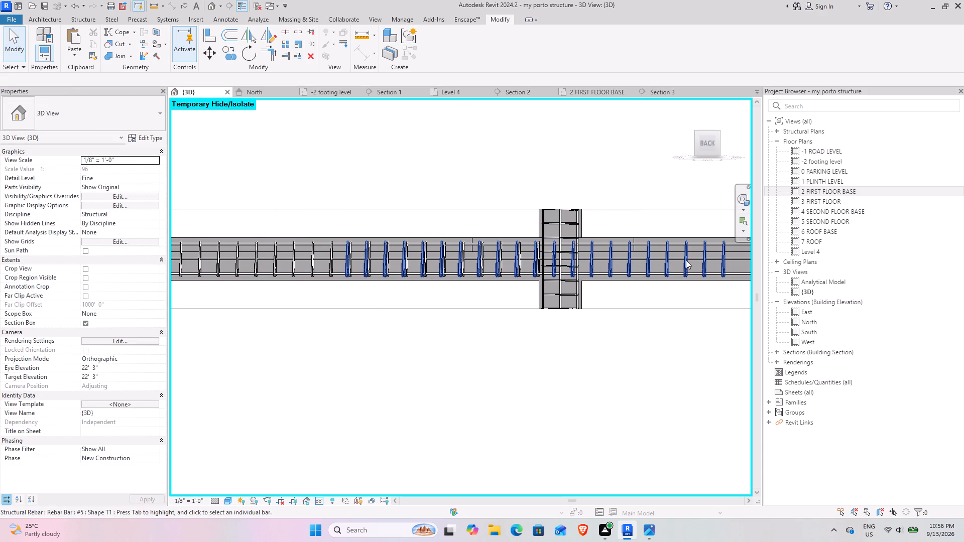
Fit the copied stirrup set to the end span, from the wide column's face to the Rebar Shape 3 stirrup at the end column.
click(686, 260)
drag(346, 260, 575, 267)
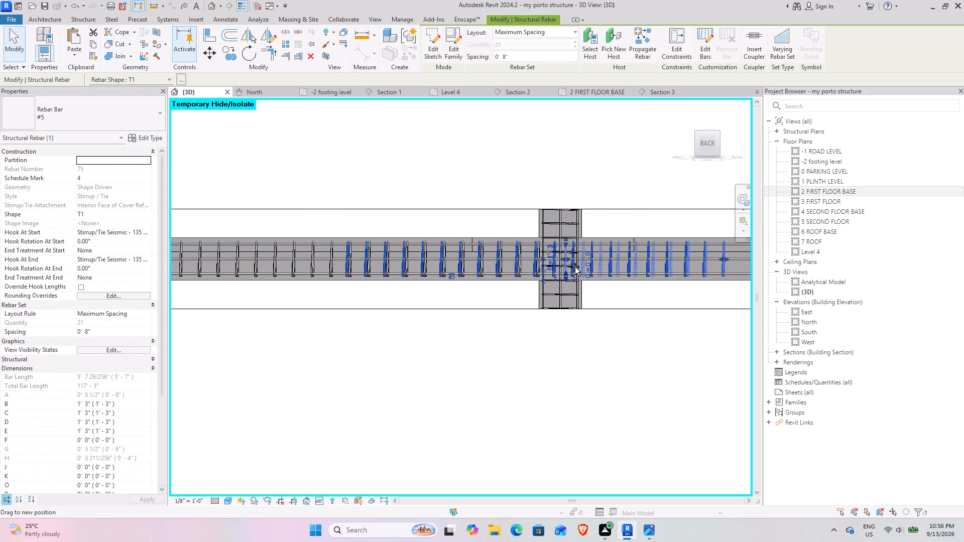
drag(575, 267, 581, 267)
middle_drag(669, 286, 402, 292)
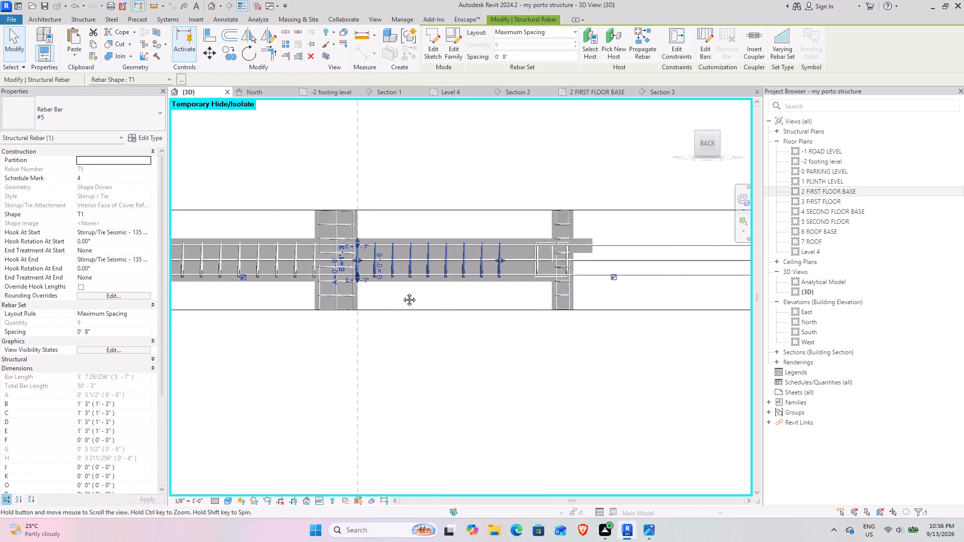
middle_drag(402, 292, 284, 301)
drag(337, 274, 374, 278)
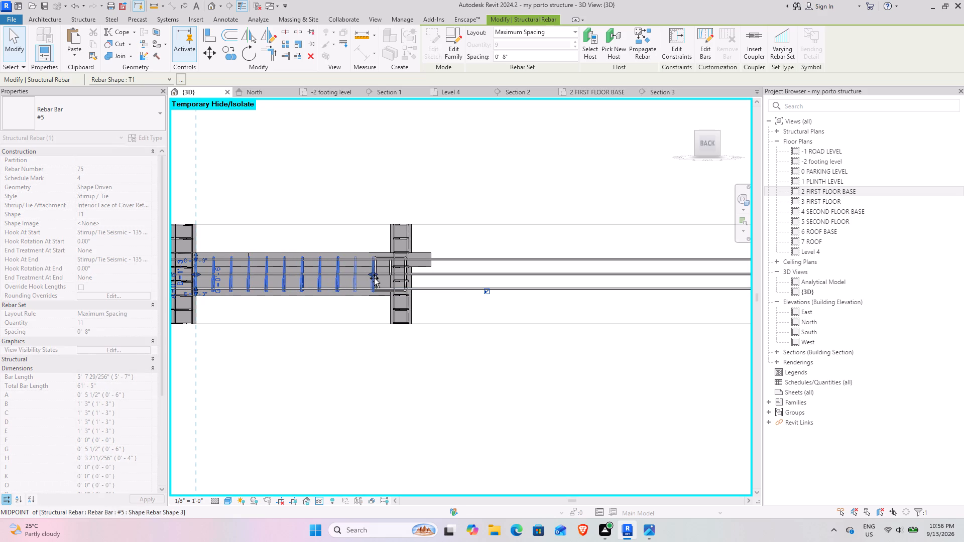
drag(374, 278, 371, 278)
Copy the end-span T1 stirrup set into the empty span, starting at the narrow intermediate column's face.
scroll(312, 379, down, 5)
middle_drag(287, 380, 654, 311)
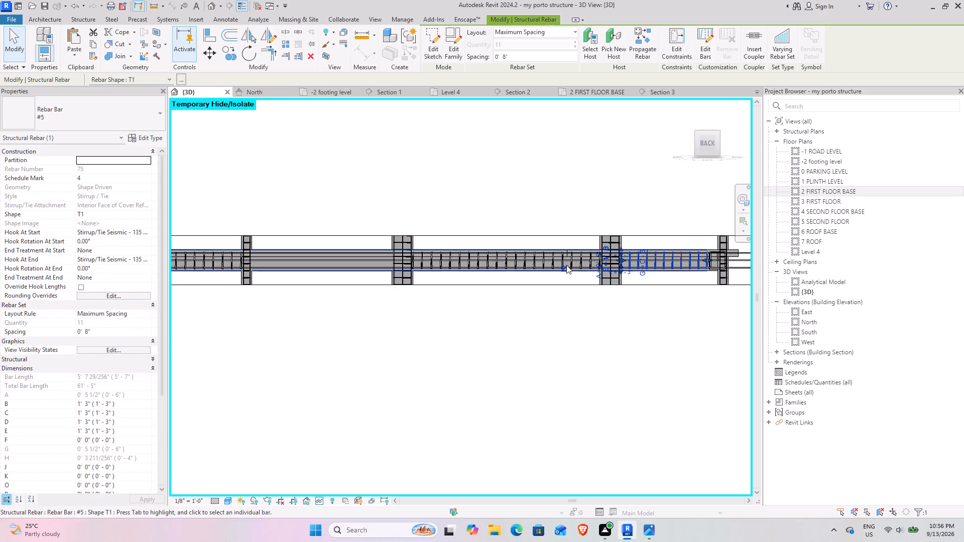
click(233, 54)
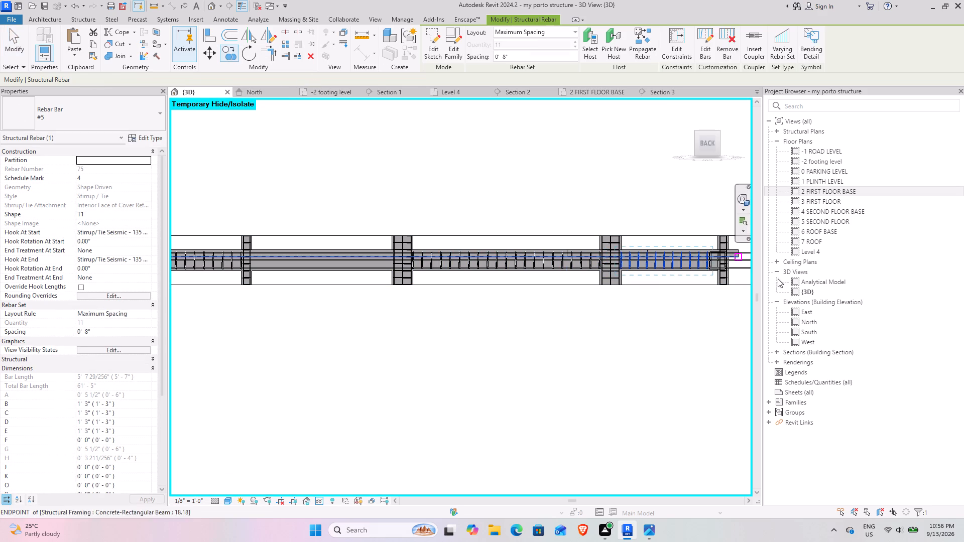
scroll(671, 240, up, 9)
click(661, 265)
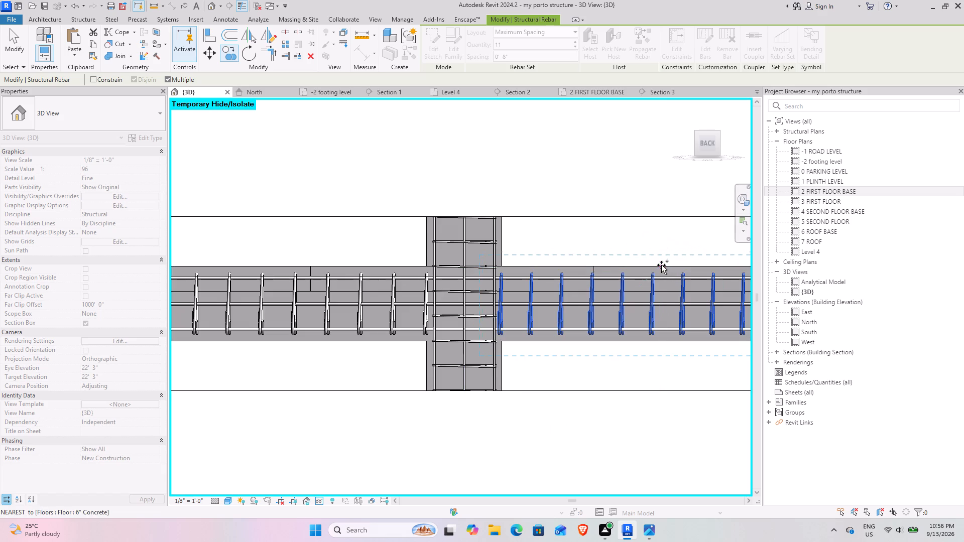
scroll(541, 316, down, 5)
middle_drag(416, 323, 768, 324)
scroll(412, 275, up, 4)
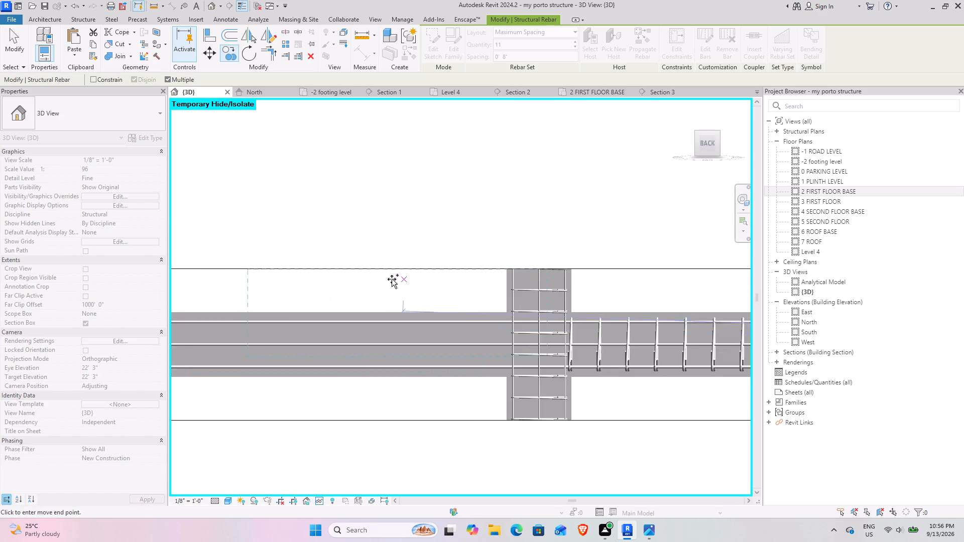
scroll(293, 304, up, 3)
middle_drag(376, 307, 692, 304)
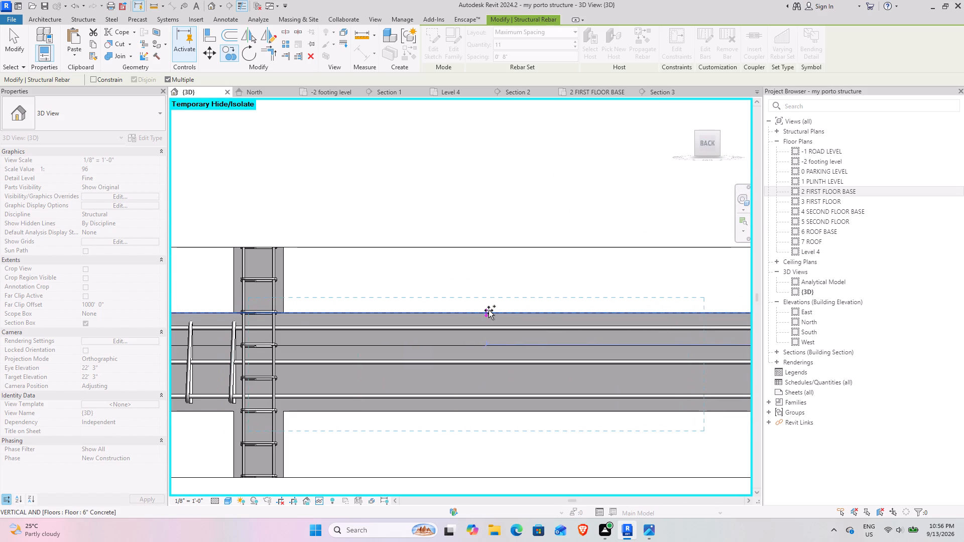
click(496, 311)
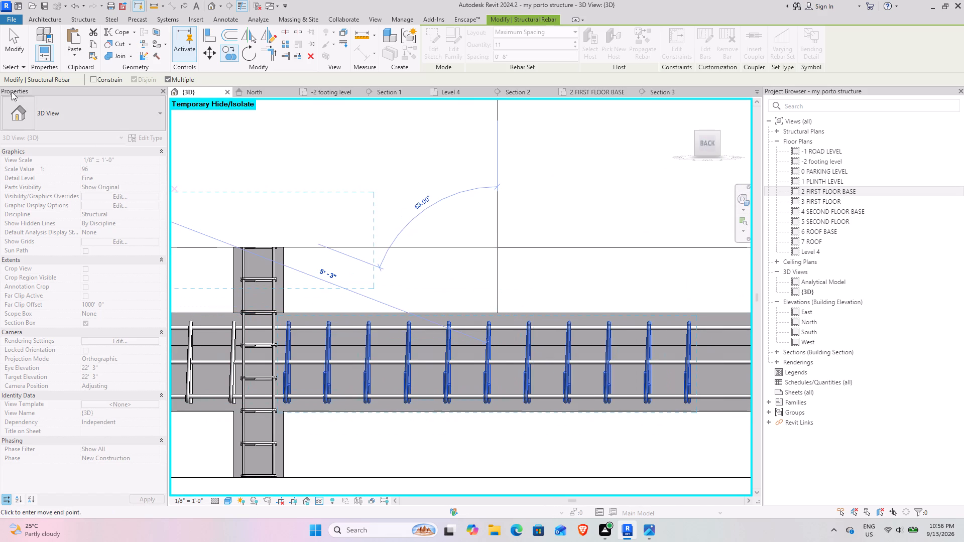
click(19, 47)
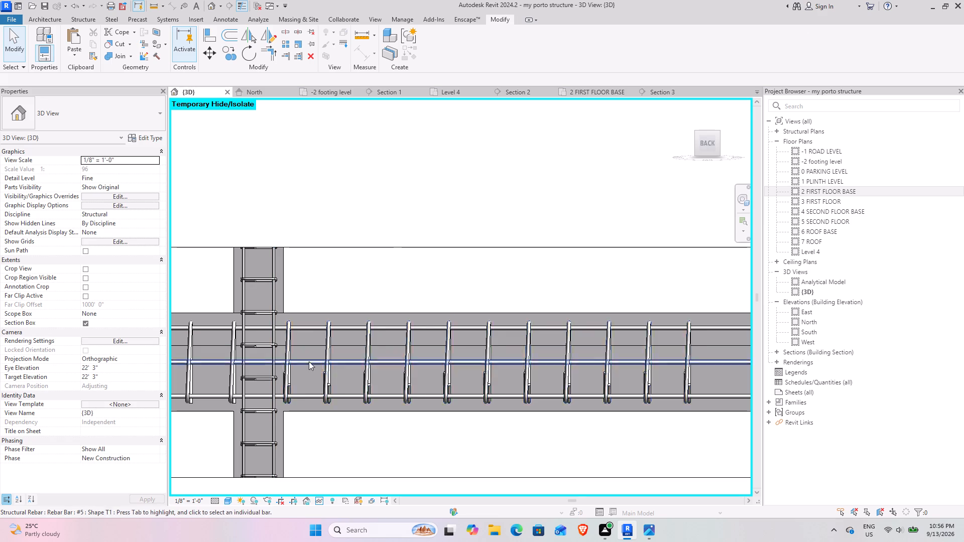
Extend the newly copied stirrup set across the span to the near face of the wide column.
click(489, 353)
middle_drag(517, 358, 164, 299)
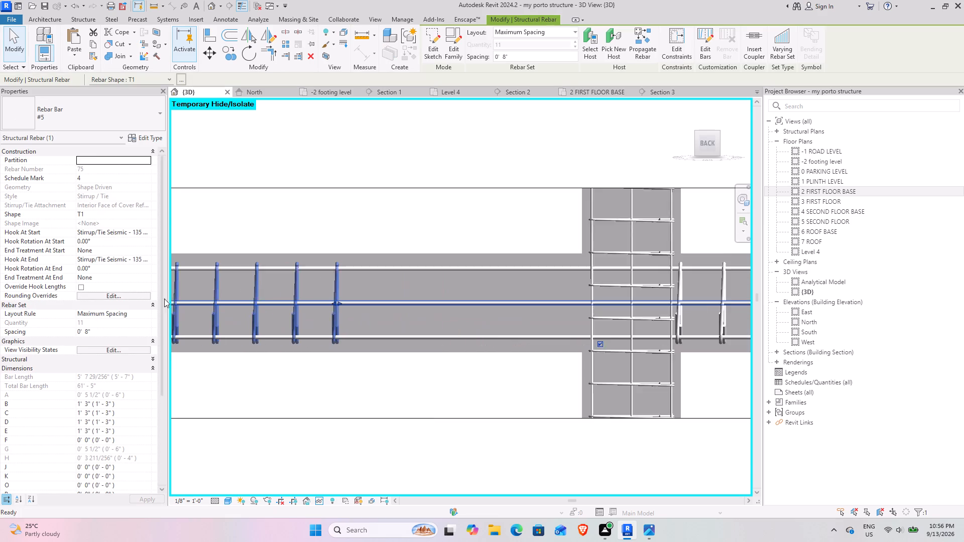
drag(339, 304, 583, 306)
scroll(527, 344, down, 8)
middle_drag(478, 362, 554, 291)
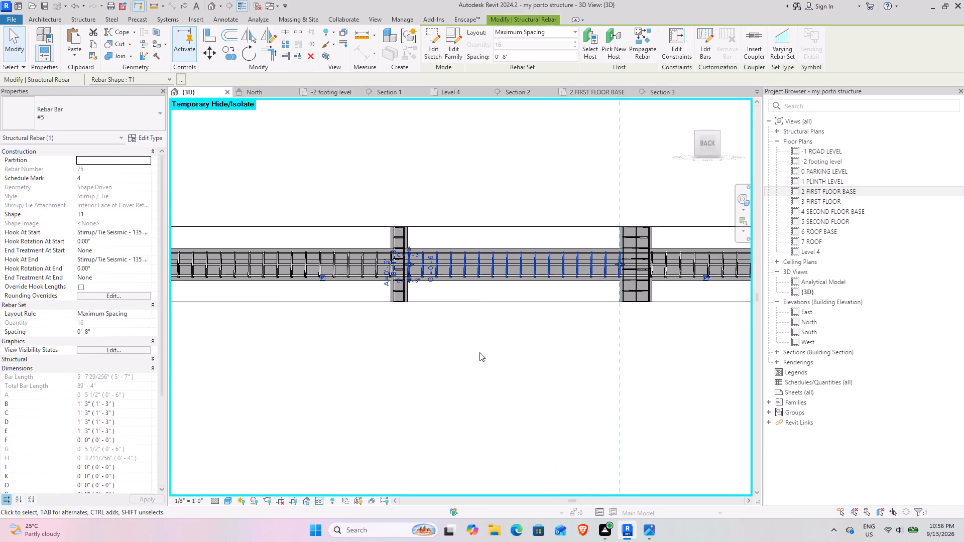
click(479, 352)
Examine the copied stirrups and longitudinal bars along the girder as far as the end column.
shift+middle_drag(493, 282, 508, 353)
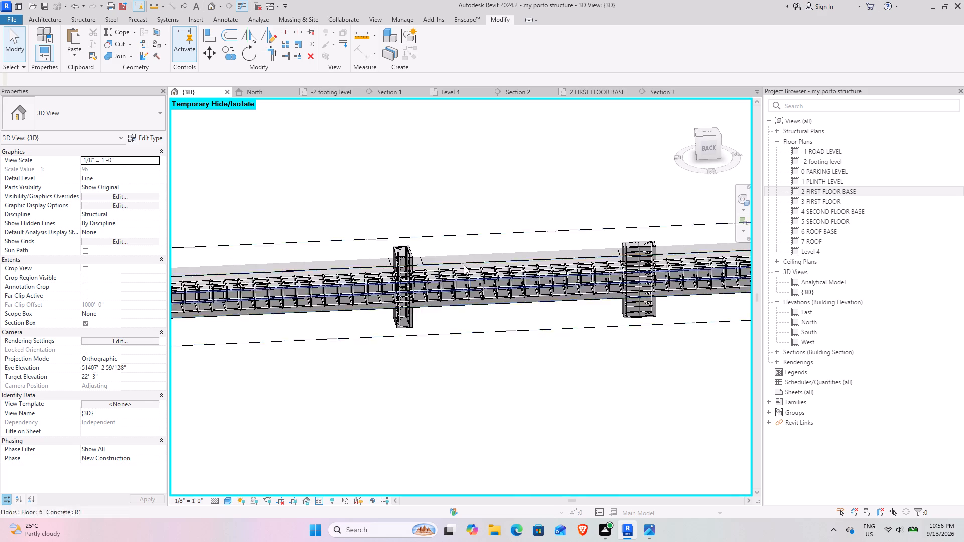
scroll(463, 260, up, 9)
shift+middle_drag(469, 334, 475, 313)
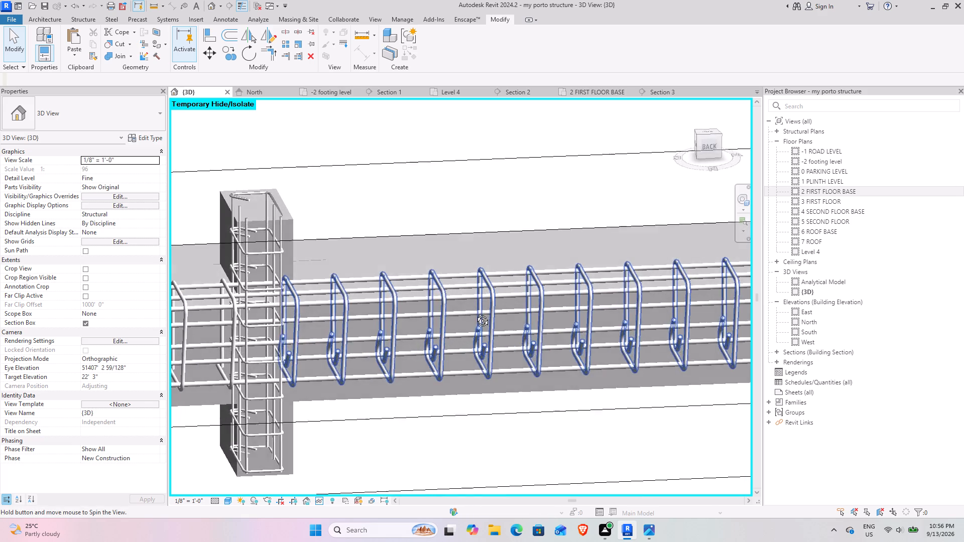
shift+middle_drag(475, 313, 467, 277)
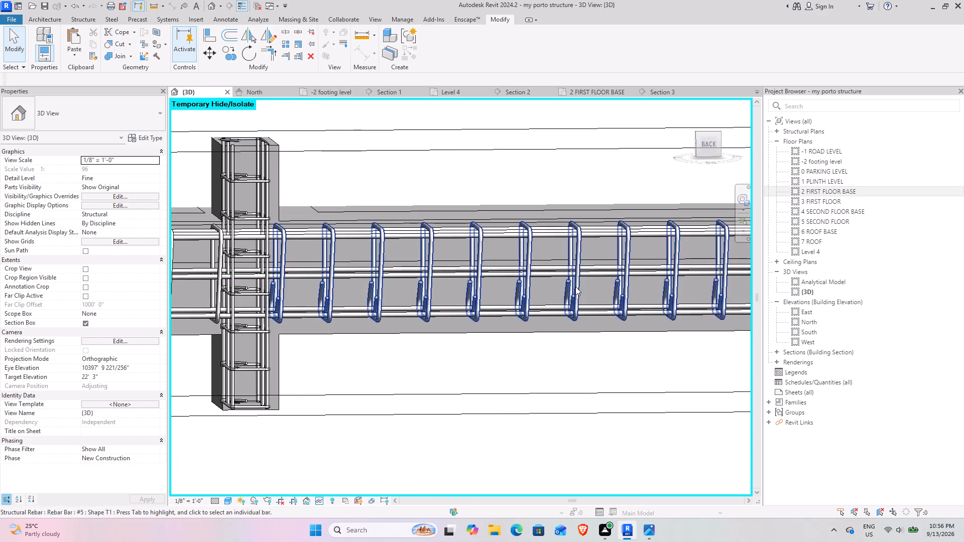
scroll(576, 287, down, 5)
middle_drag(648, 283, 259, 283)
middle_drag(585, 298, 141, 295)
middle_drag(575, 283, 223, 300)
scroll(339, 271, up, 9)
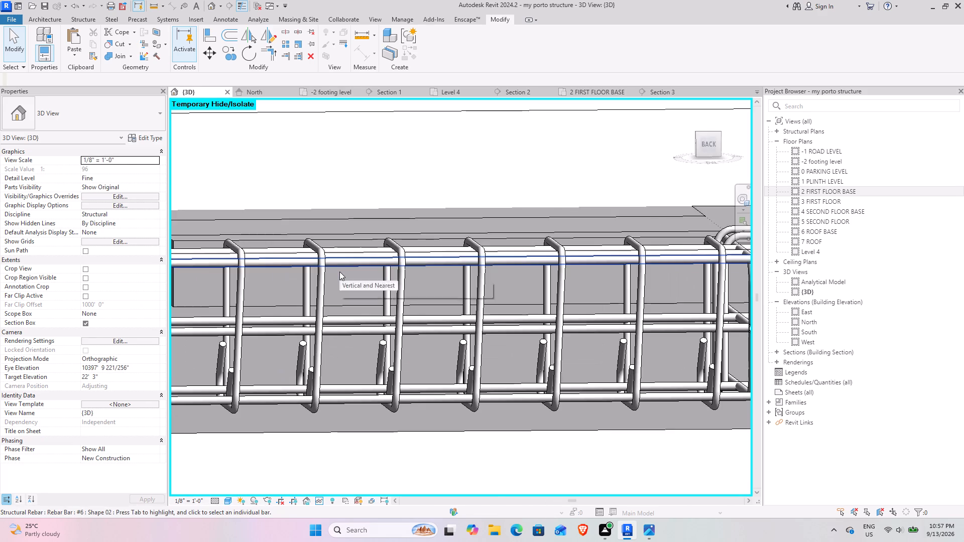
scroll(366, 294, down, 4)
middle_drag(464, 339, 226, 294)
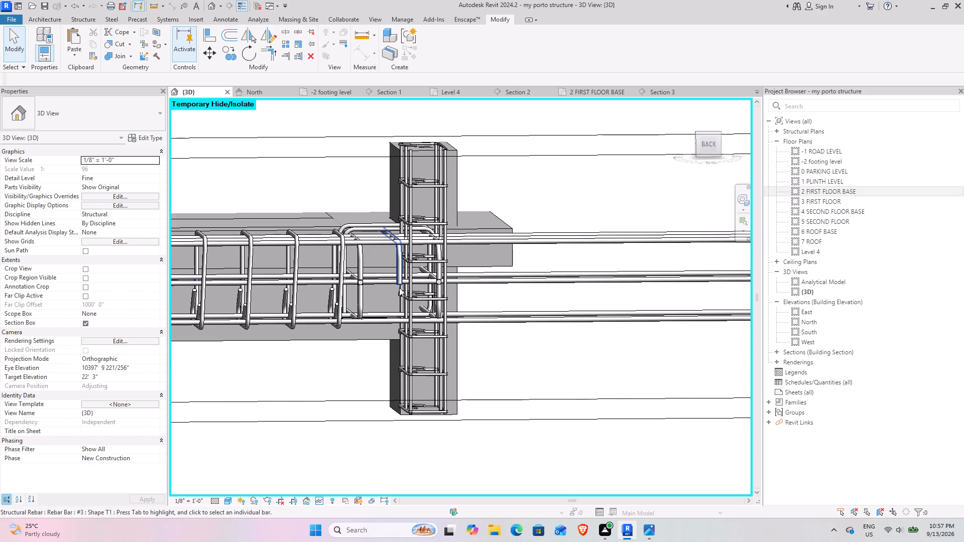
scroll(614, 322, down, 6)
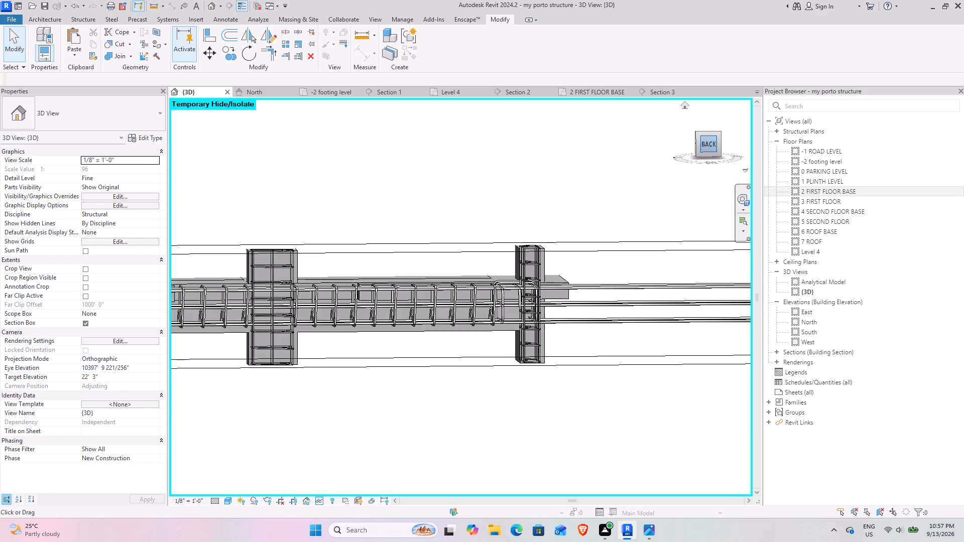
Shorten the overrunning top #6 hooked bars to just past the end column, with length B about 51' 5" or less.
click(704, 137)
scroll(485, 315, up, 4)
scroll(546, 317, up, 4)
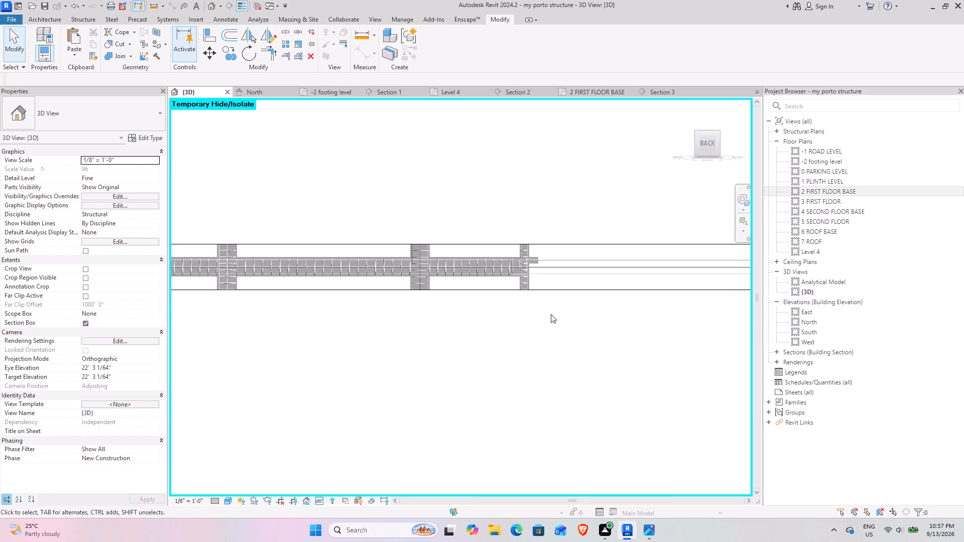
middle_drag(612, 301, 414, 331)
scroll(478, 315, up, 4)
scroll(480, 314, down, 4)
middle_drag(549, 316, 393, 316)
double_click(577, 276)
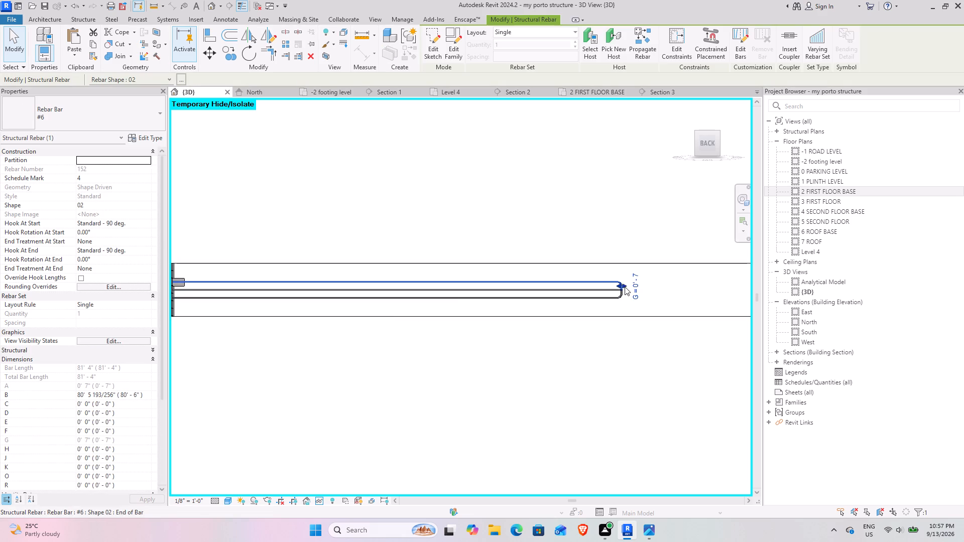
drag(622, 286, 182, 295)
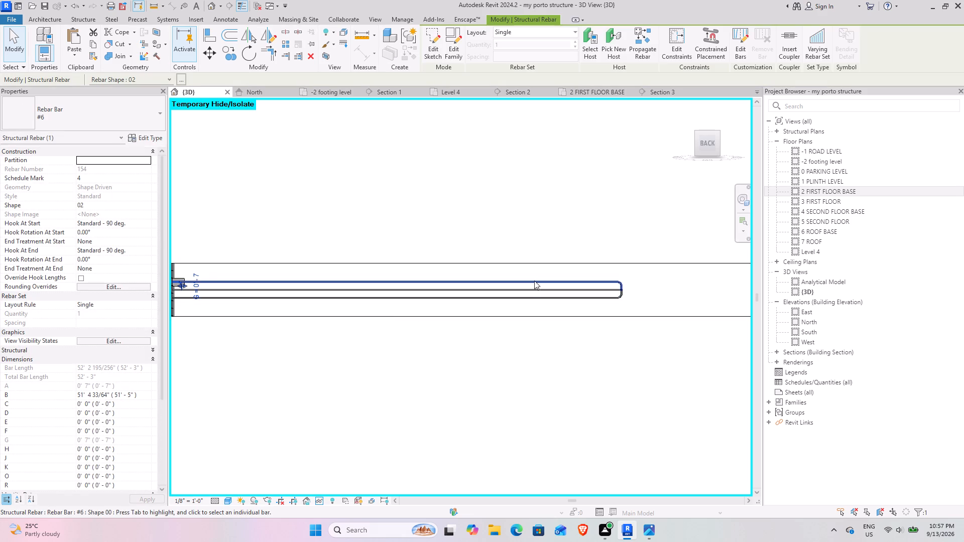
click(535, 280)
drag(619, 287, 266, 287)
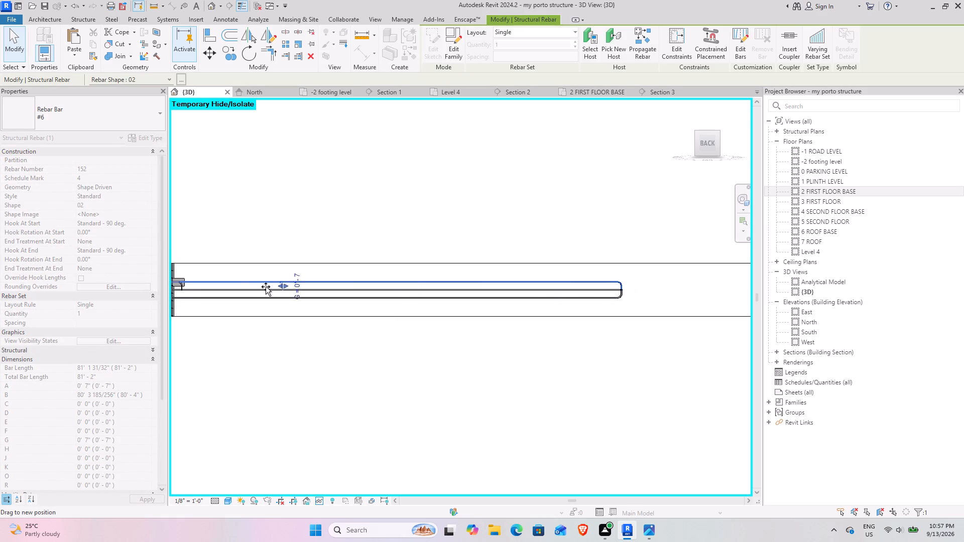
drag(266, 287, 183, 283)
click(586, 281)
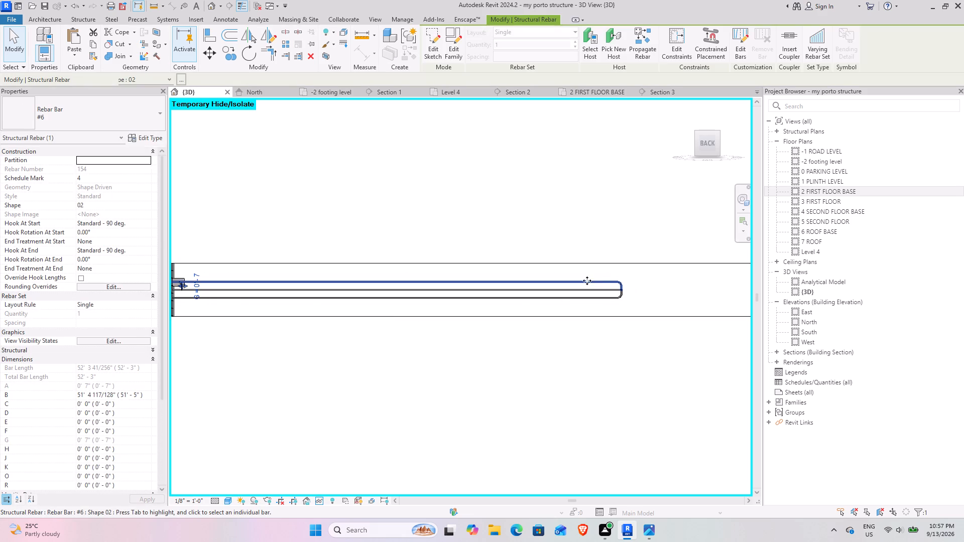
drag(621, 285, 167, 285)
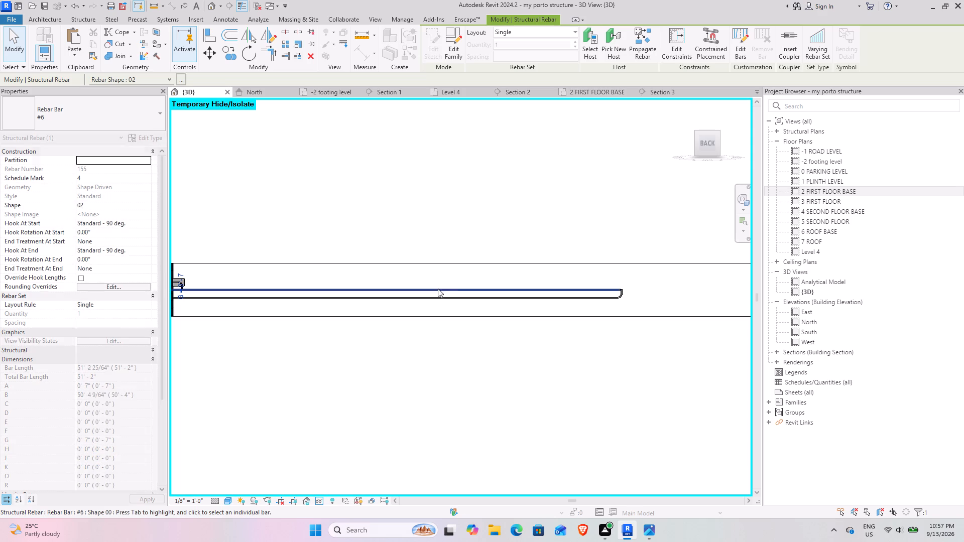
Pull back the two overrunning mid-height straight #6 bars to the end column, to about 51' 9" and 50' 9".
click(522, 290)
drag(620, 291, 461, 291)
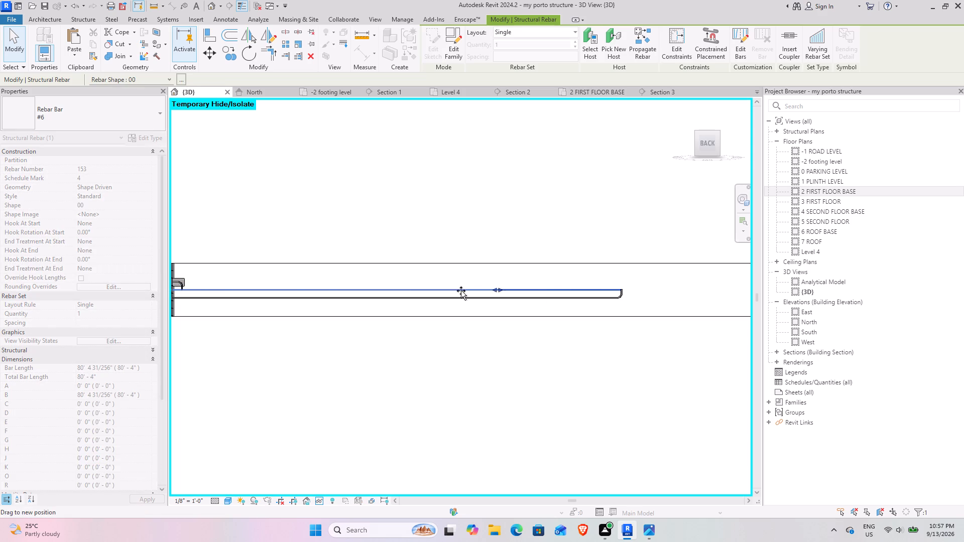
drag(461, 291, 187, 290)
click(590, 291)
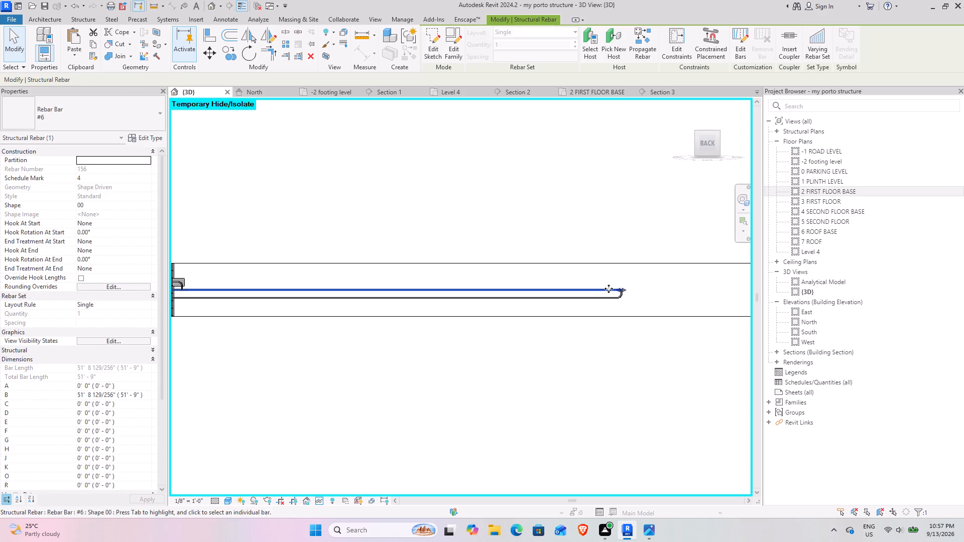
drag(618, 289, 173, 288)
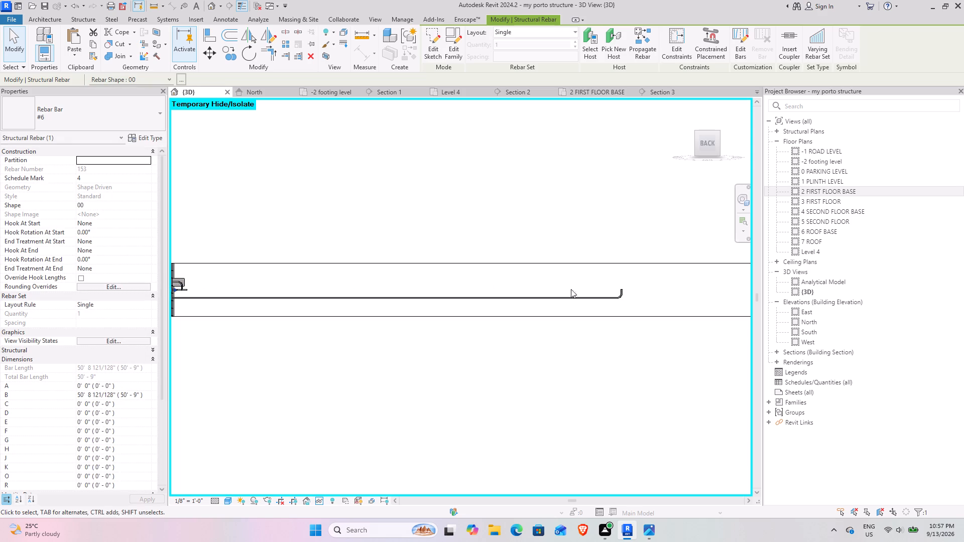
Shorten the two overrunning bottom #6 hooked bars to just past the end column, with length B about 51' 3".
click(595, 296)
drag(622, 293, 202, 293)
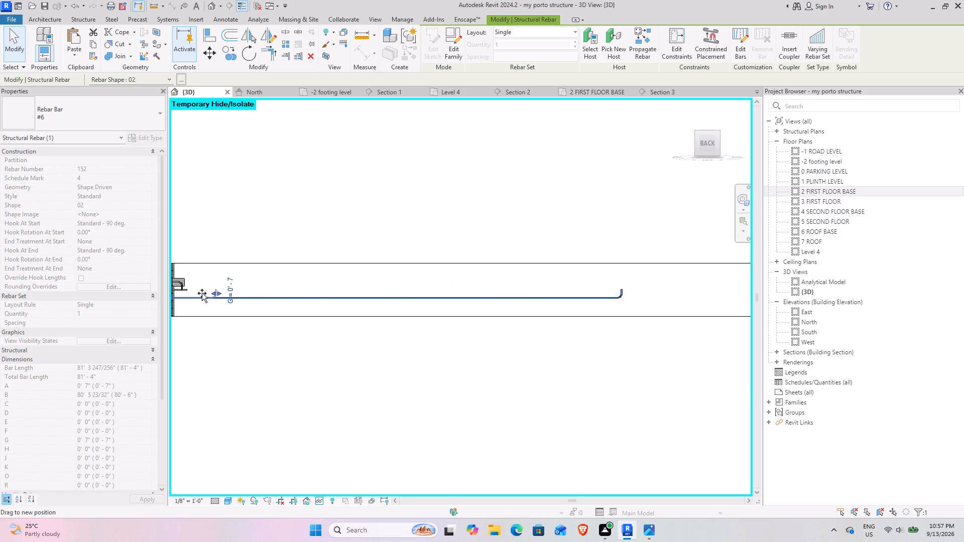
drag(202, 293, 179, 293)
click(601, 296)
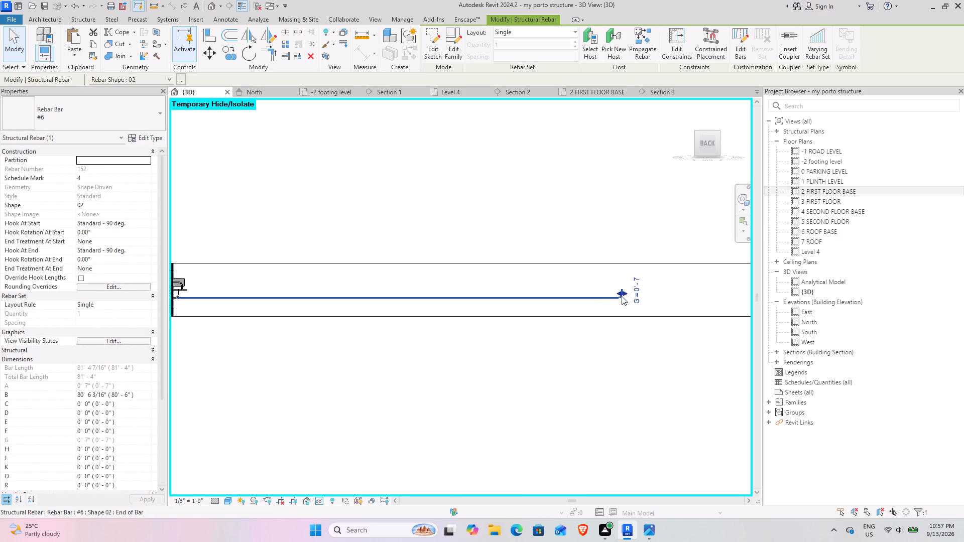
drag(622, 296, 181, 288)
Fit the two bottom hooked bars inside the end column's far reinforcement, with length B about 50' 8".
middle_drag(250, 305, 581, 309)
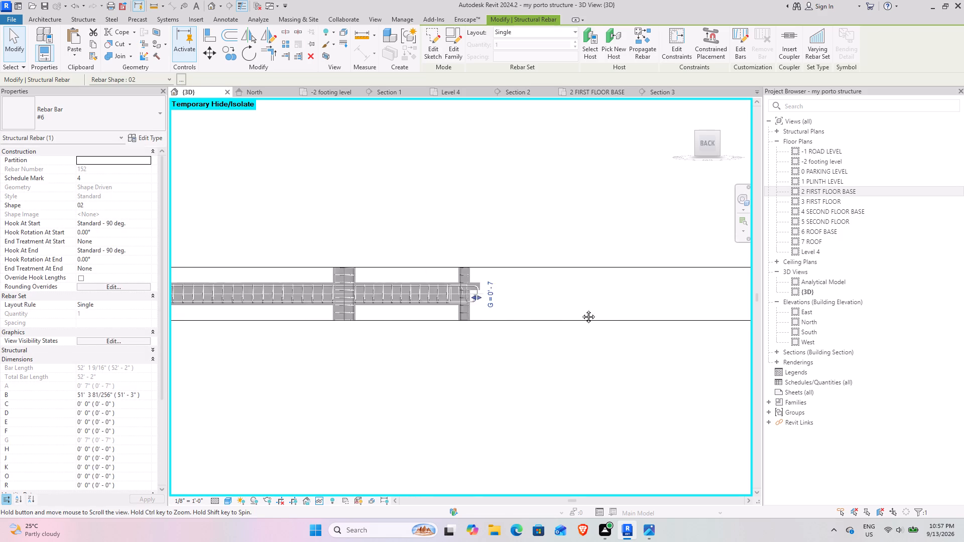
middle_drag(581, 309, 599, 309)
scroll(547, 301, up, 17)
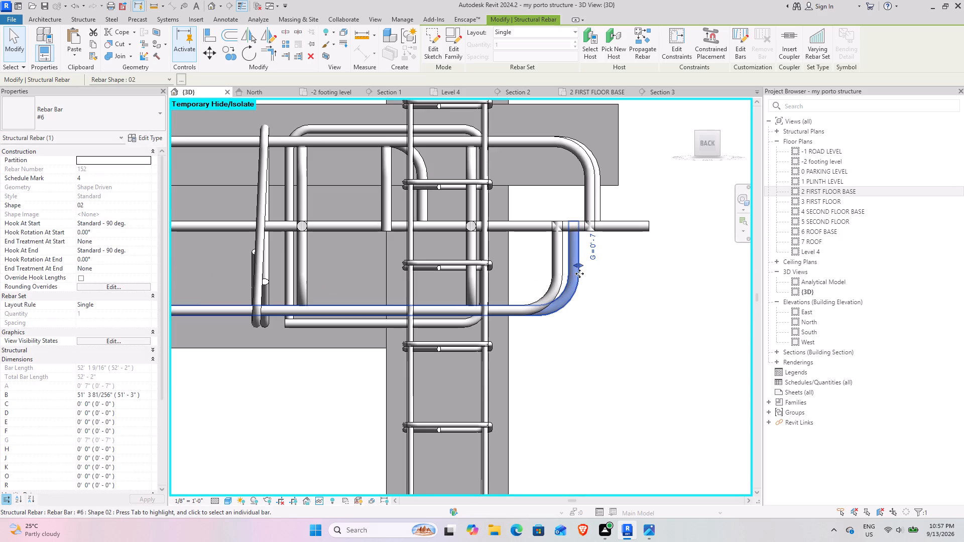
drag(579, 265, 481, 267)
click(562, 269)
drag(566, 263, 481, 260)
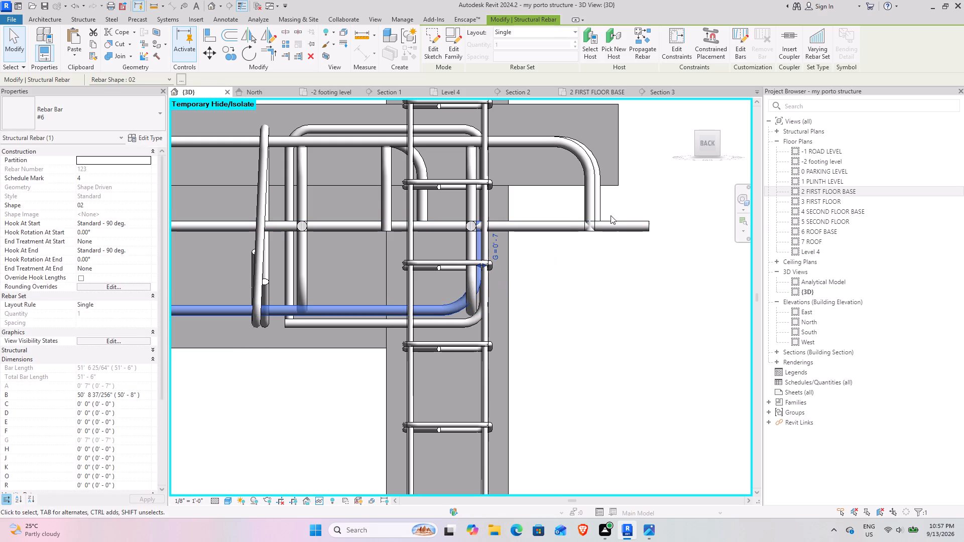
Trim the two mid-height straight bars so they end inside the end column's far reinforcement.
click(632, 225)
drag(648, 222, 457, 227)
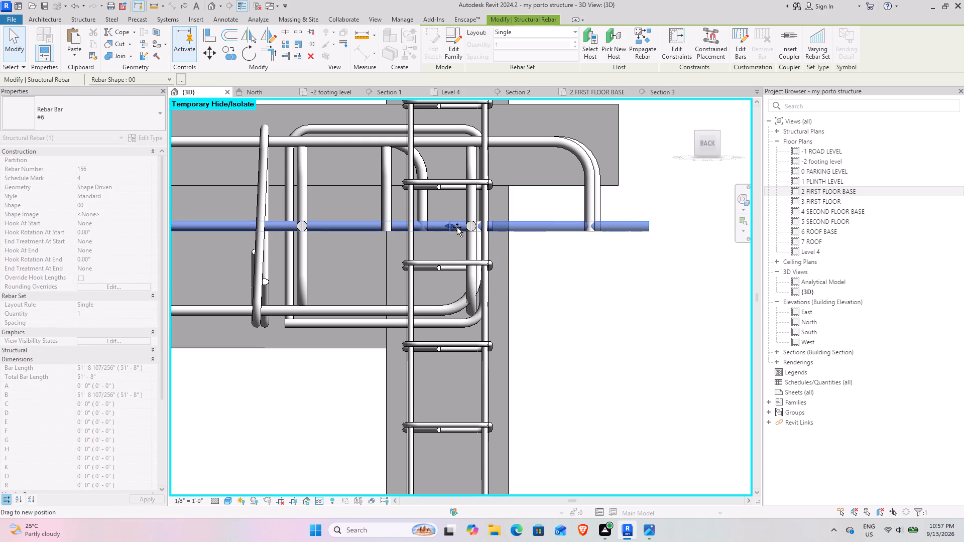
drag(457, 227, 472, 230)
click(494, 227)
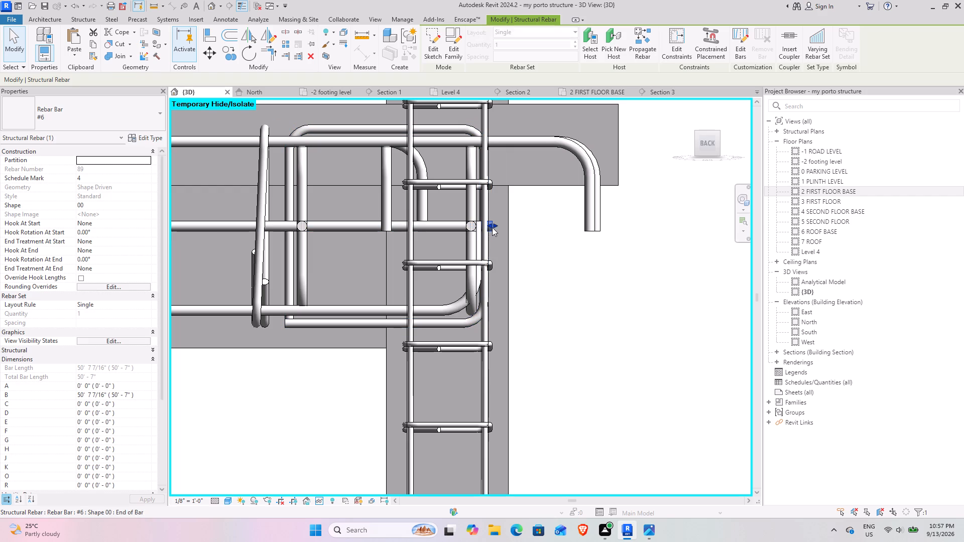
drag(491, 225, 469, 225)
Fit the two protruding top hooked bars inside the end column's far reinforcement, with length B about 50' 8".
click(598, 212)
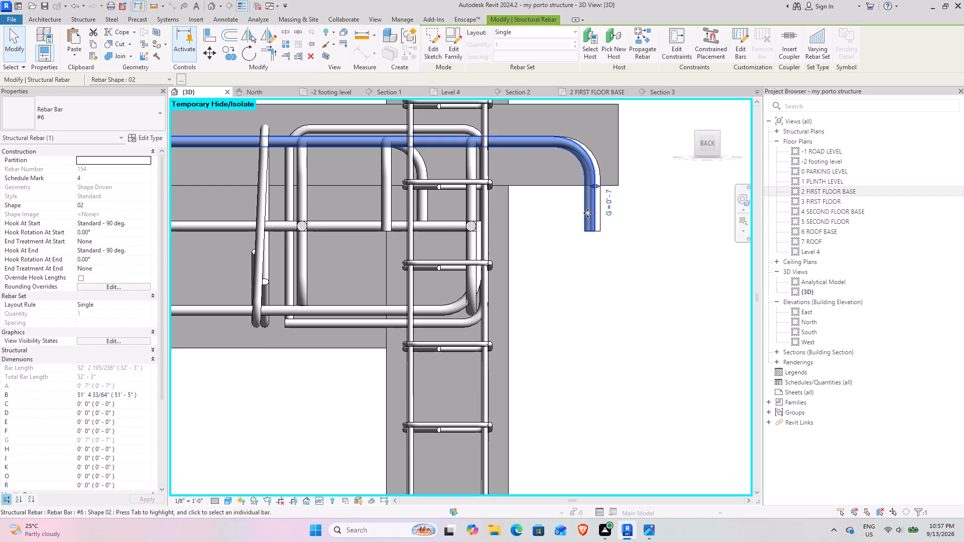
drag(594, 188, 482, 188)
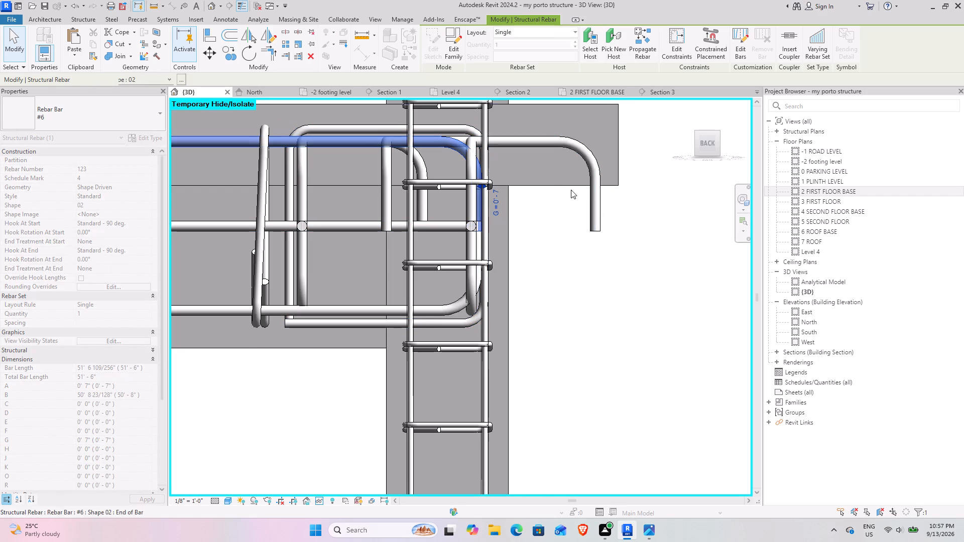
click(589, 194)
drag(601, 184, 464, 186)
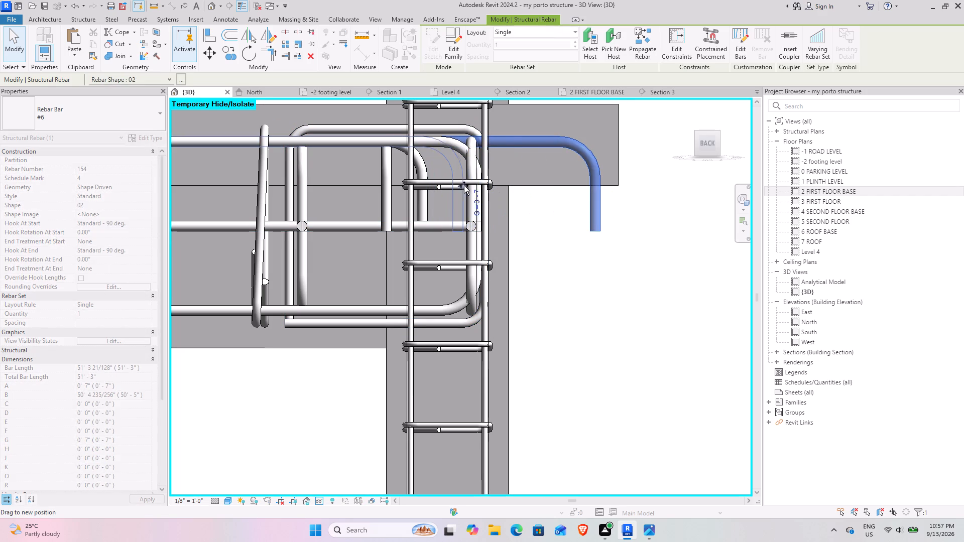
drag(464, 186, 486, 193)
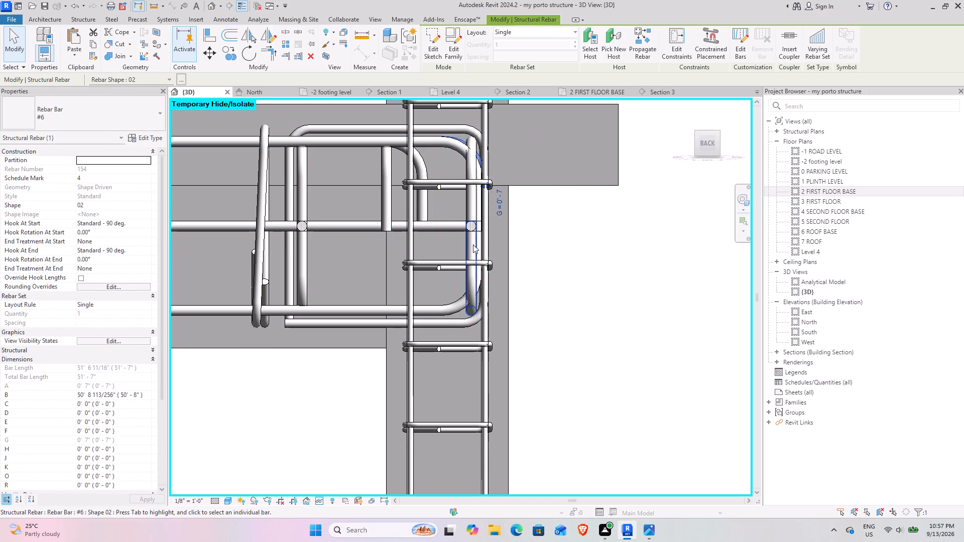
Examine the girder's stirrups and bars from the trimmed end back to the column at its opposite end.
scroll(471, 247, down, 9)
shift+middle_drag(450, 273, 480, 329)
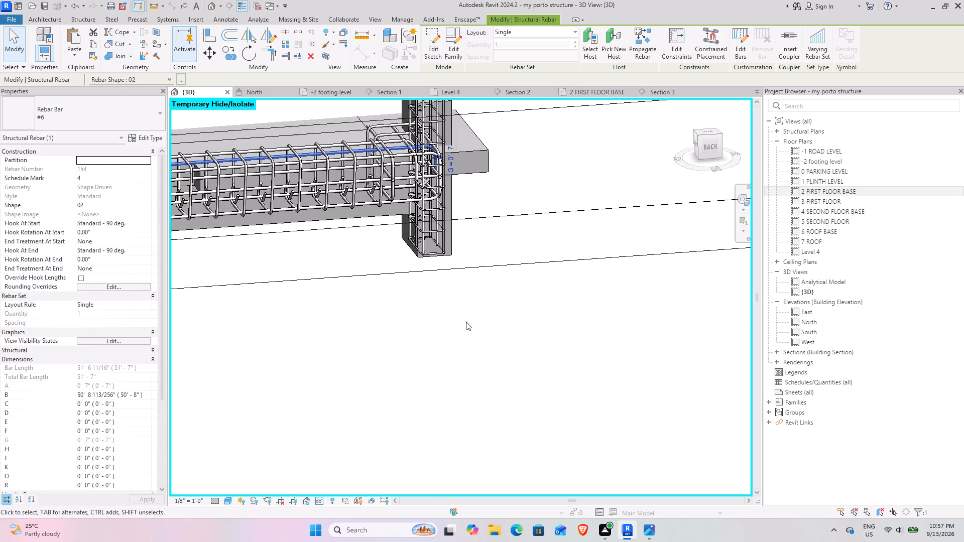
middle_drag(390, 282, 442, 371)
scroll(422, 357, down, 5)
middle_drag(316, 363, 523, 324)
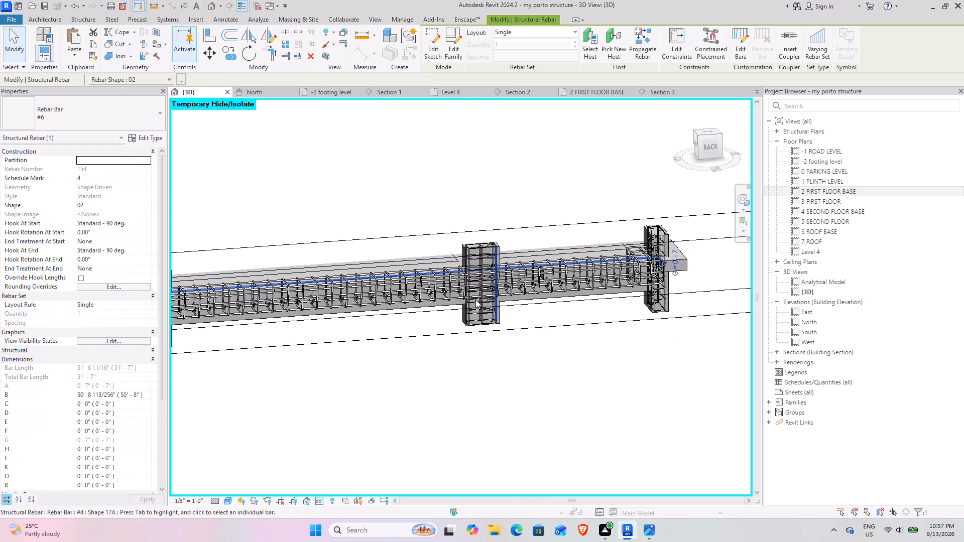
middle_drag(303, 336, 663, 300)
middle_drag(365, 338, 545, 339)
middle_drag(373, 344, 670, 330)
scroll(332, 297, up, 4)
scroll(415, 301, up, 5)
click(207, 344)
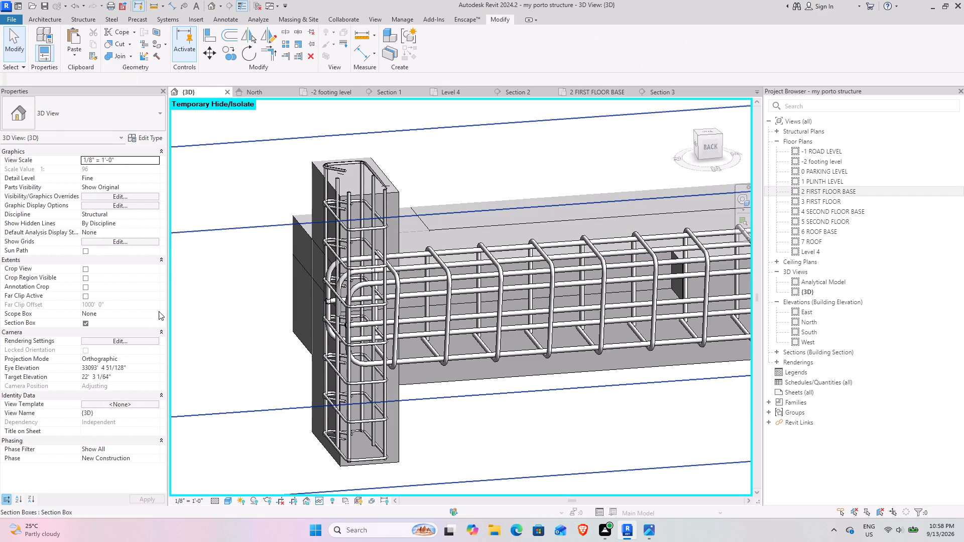
Turn off the 3D view's section box to show the whole structure's reinforcement.
scroll(224, 307, down, 10)
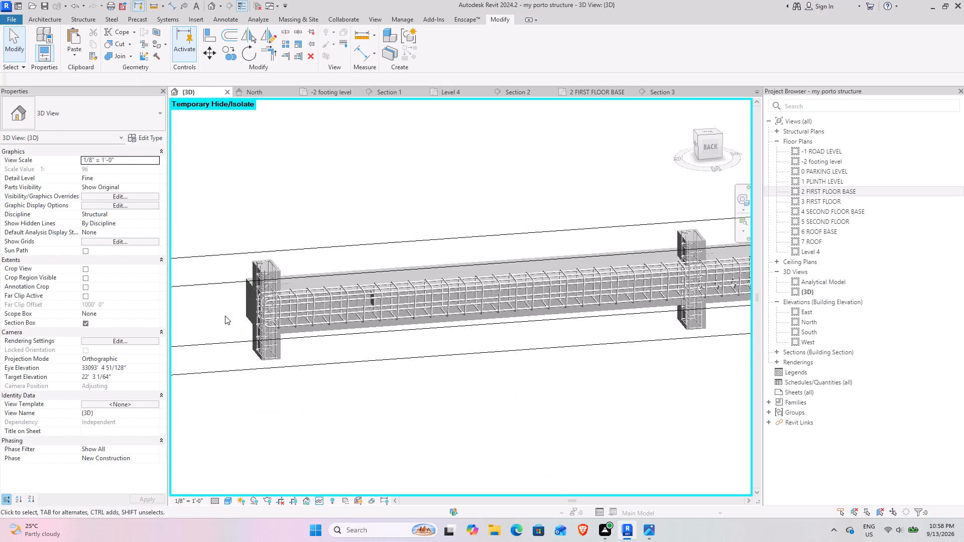
scroll(225, 316, down, 4)
click(85, 323)
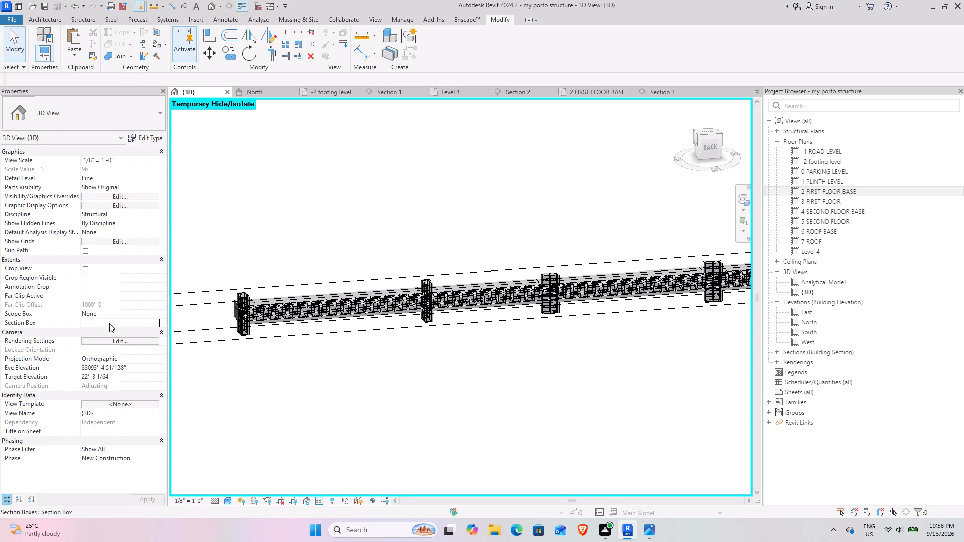
scroll(363, 338, down, 6)
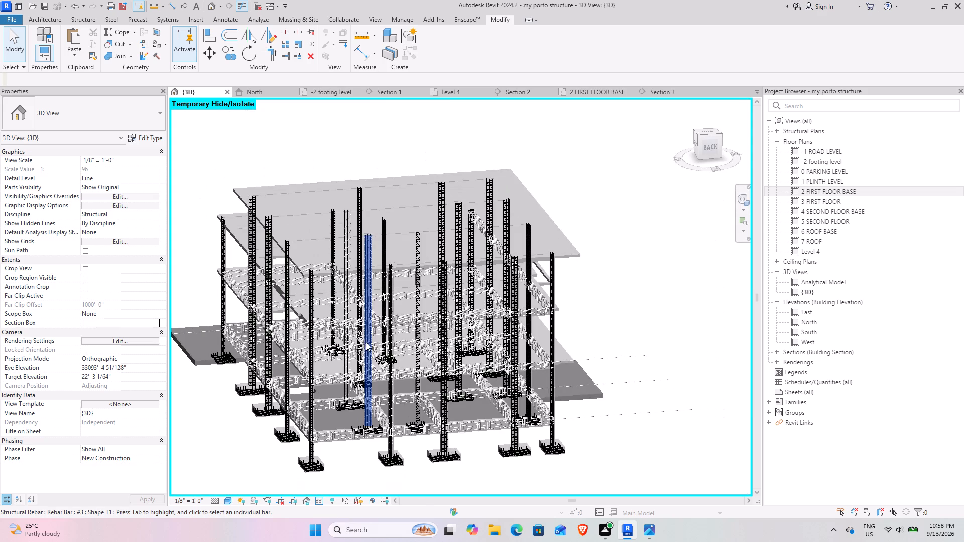
shift+middle_drag(358, 341, 406, 308)
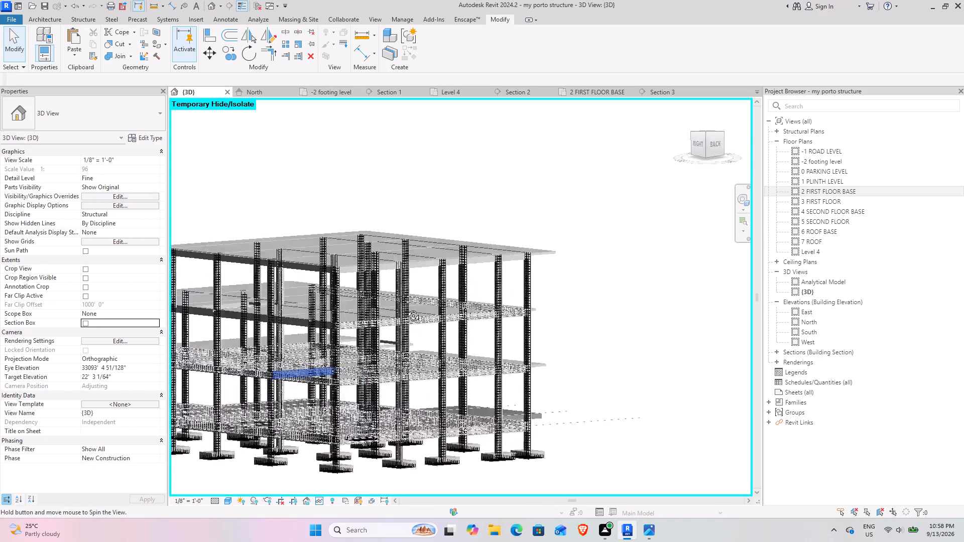
shift+middle_drag(406, 308, 447, 363)
middle_drag(392, 365, 692, 265)
middle_drag(566, 295, 563, 282)
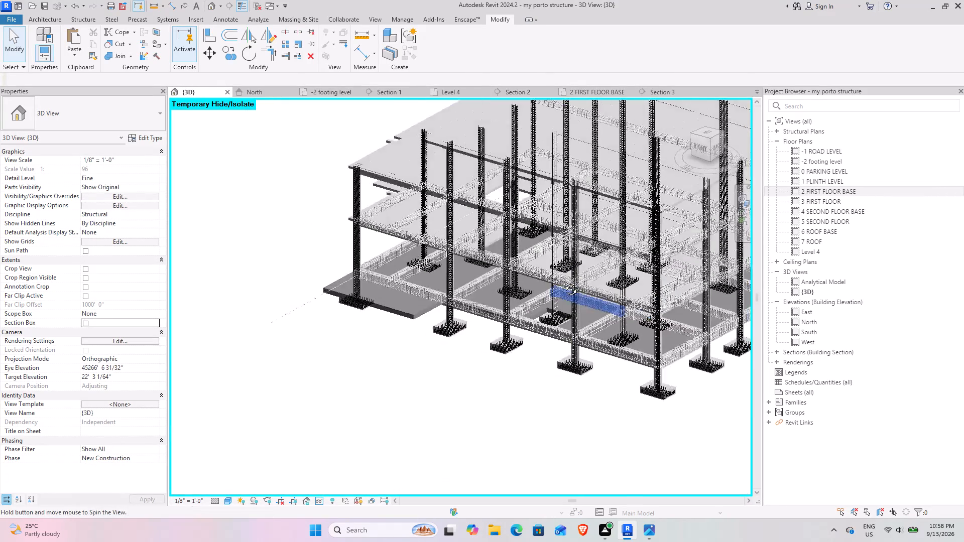
middle_drag(563, 282, 517, 278)
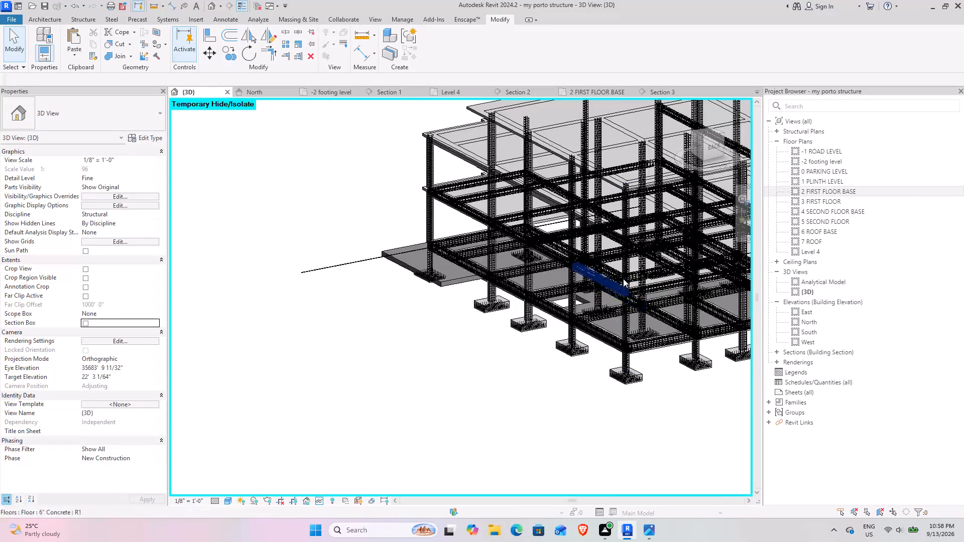
Examine the whole structure's column and girder reinforcement in the 3D view from several sides.
middle_drag(622, 278, 288, 343)
shift+middle_drag(286, 343, 334, 275)
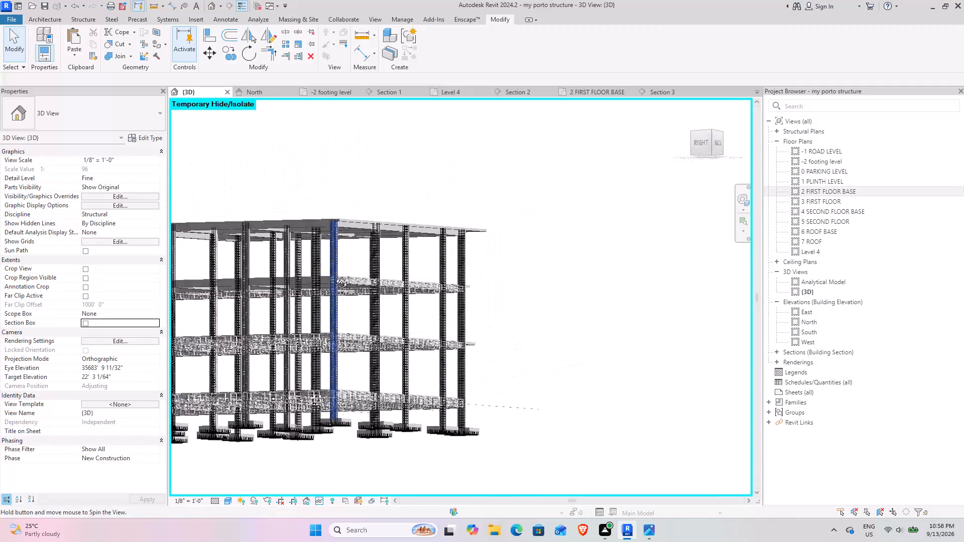
shift+middle_drag(334, 275, 298, 322)
middle_drag(293, 329, 495, 308)
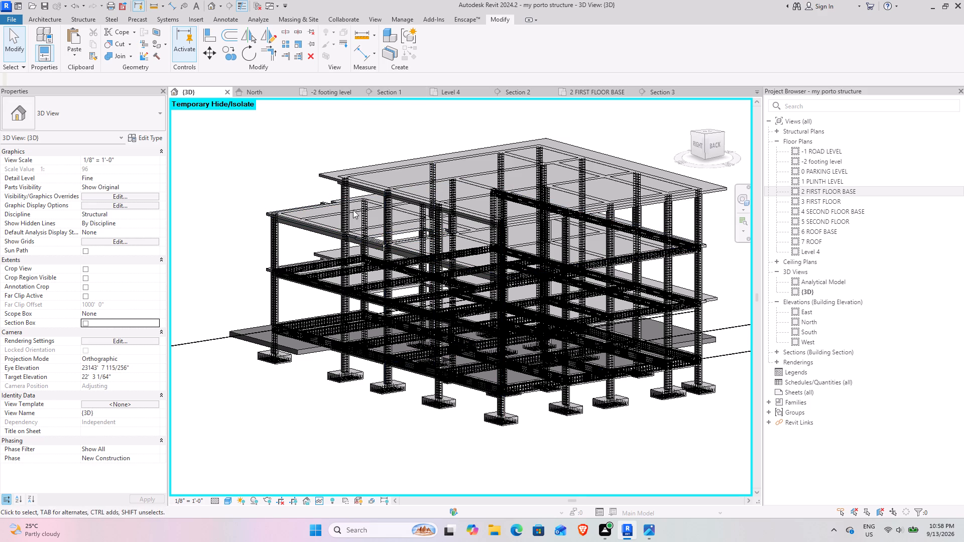
scroll(365, 211, up, 9)
scroll(290, 208, down, 4)
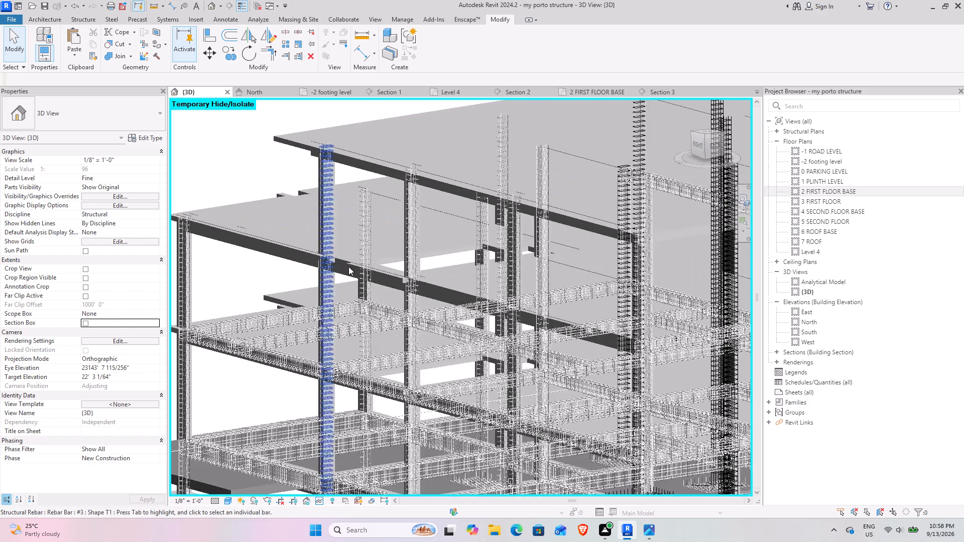
middle_drag(338, 298, 303, 199)
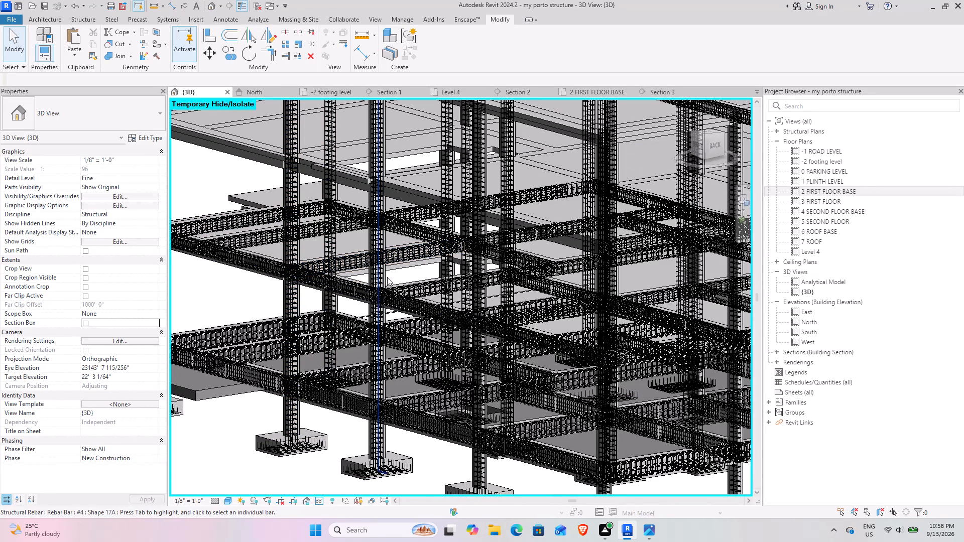
middle_drag(460, 273, 312, 220)
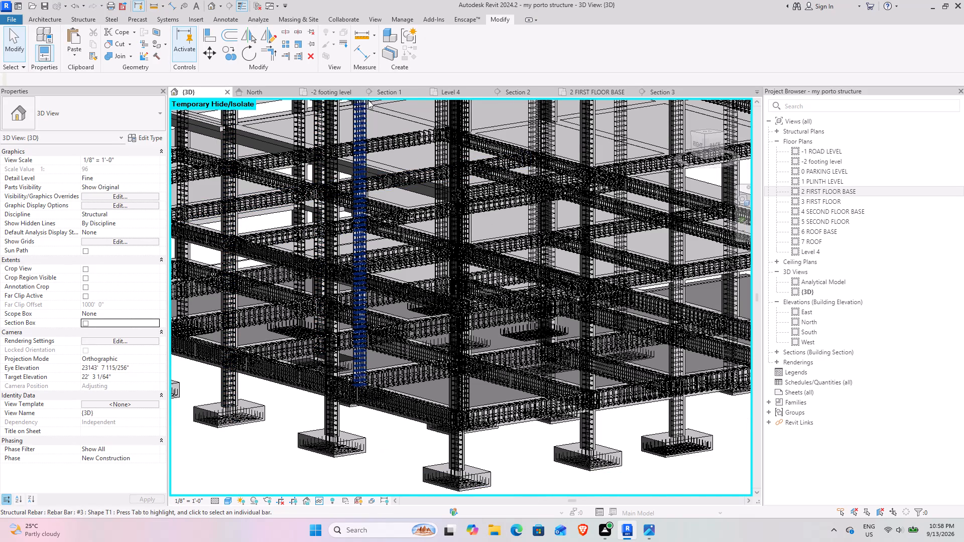
Examine the beams meeting the outer column in the 2 FIRST FLOOR BASE plan.
click(326, 90)
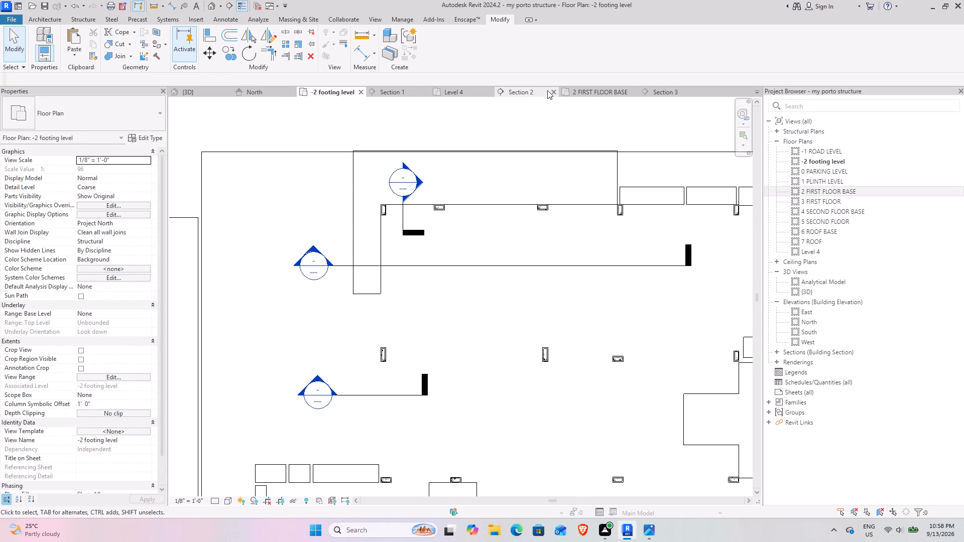
click(595, 90)
scroll(394, 177, up, 2)
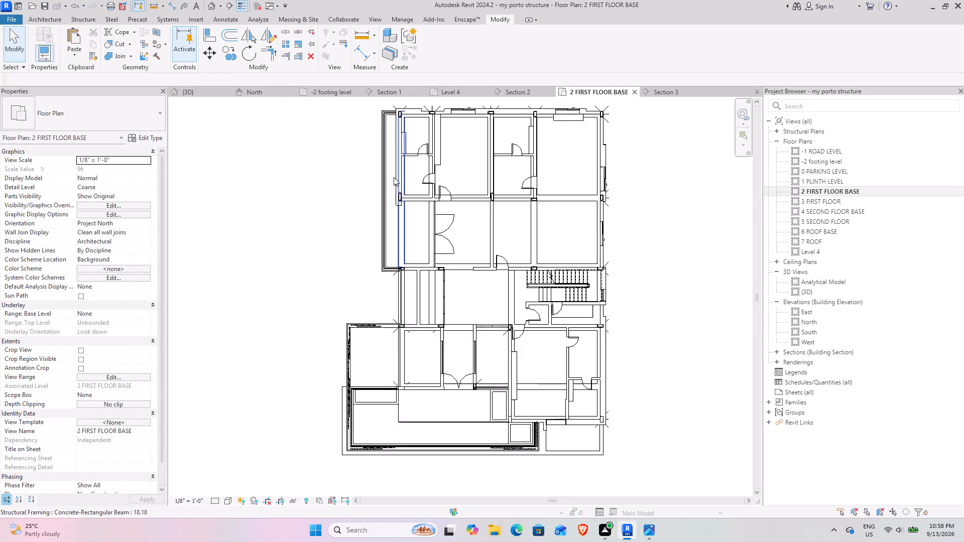
scroll(394, 177, up, 3)
scroll(436, 166, up, 9)
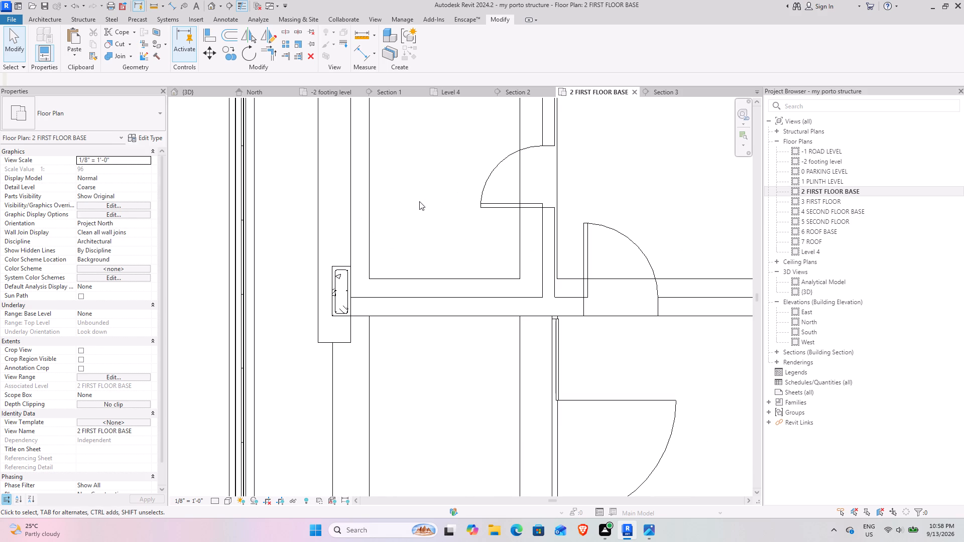
click(93, 22)
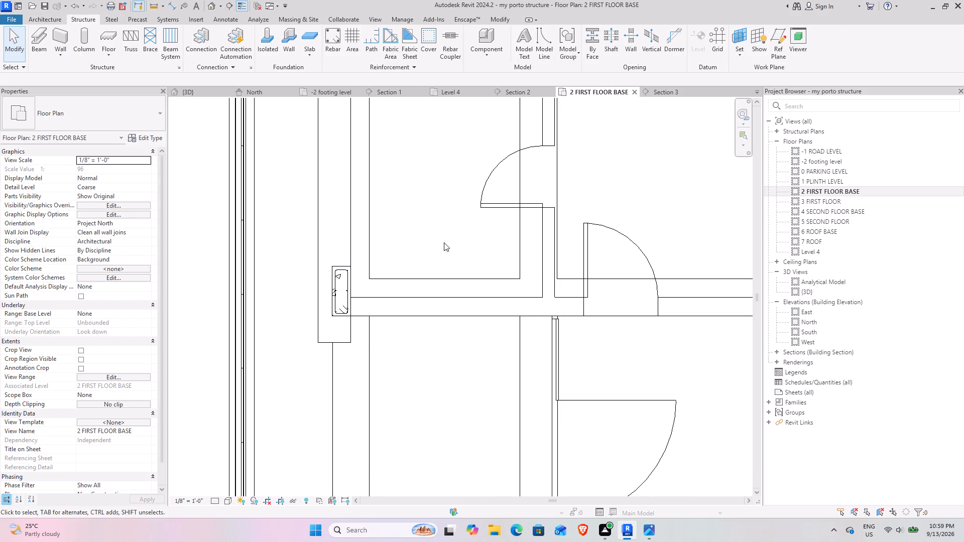
click(440, 234)
middle_drag(493, 322, 431, 235)
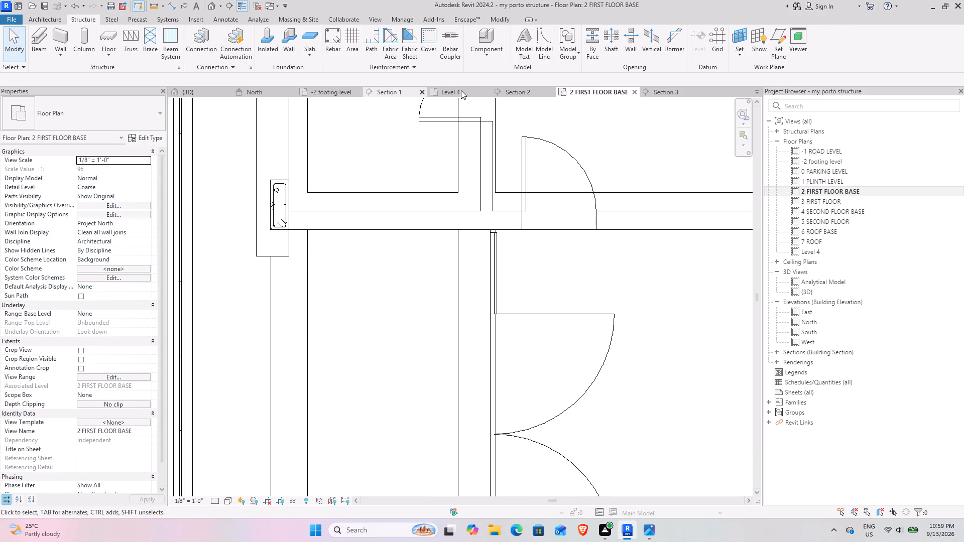
Examine the girder's stirrups and bars at the column joint in Section 2.
click(523, 97)
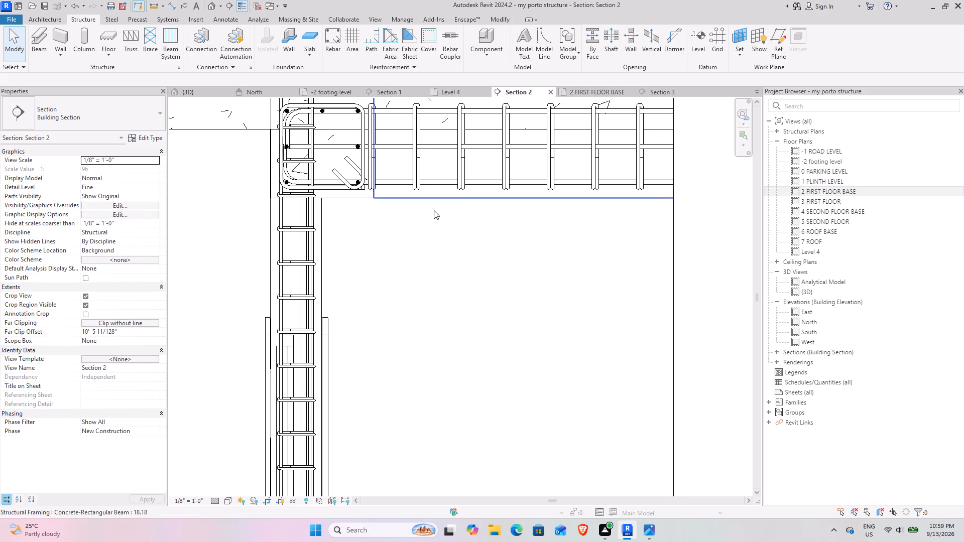
scroll(418, 219, down, 4)
middle_drag(465, 210, 429, 293)
scroll(420, 285, down, 3)
middle_drag(417, 284, 309, 254)
scroll(315, 284, up, 3)
scroll(313, 284, down, 4)
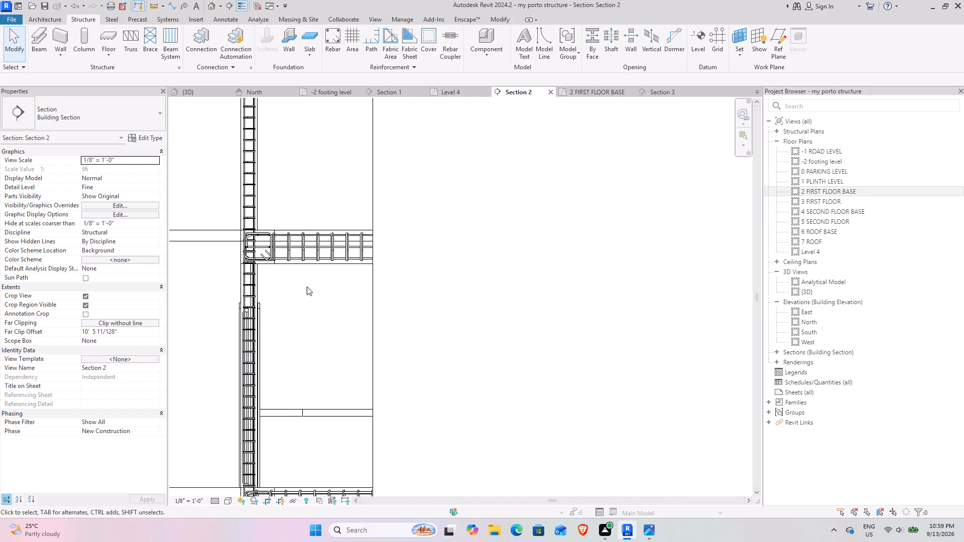
middle_drag(280, 284, 376, 259)
Locate the long section line in the -2 footing level plan and inspect the first-floor girder's stirrups and bars in Section 3.
click(324, 94)
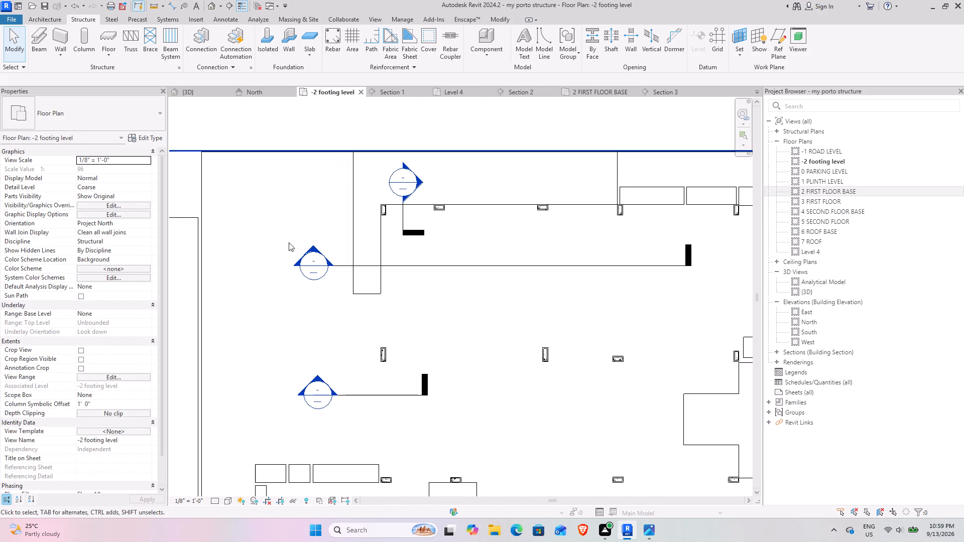
scroll(293, 250, down, 4)
middle_drag(445, 249, 380, 221)
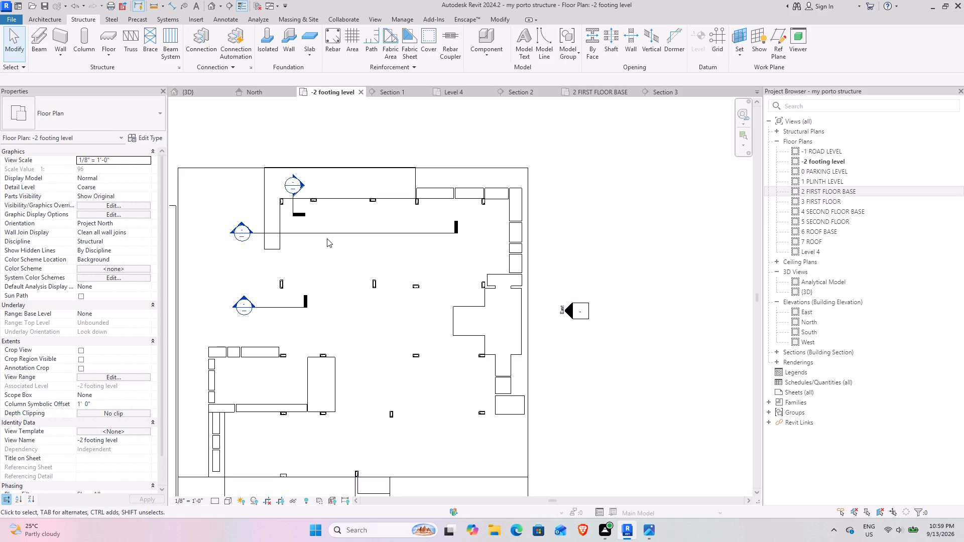
click(349, 231)
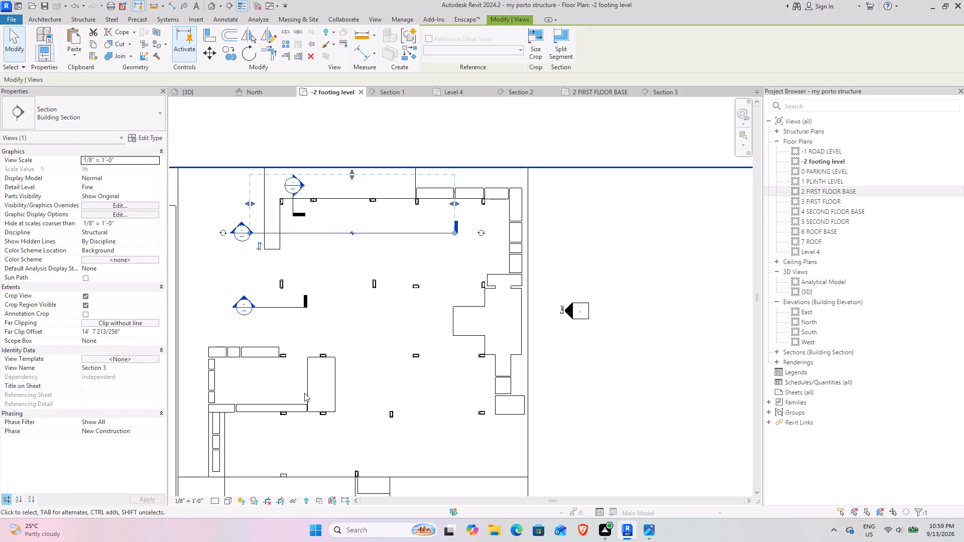
click(679, 91)
scroll(505, 293, down, 7)
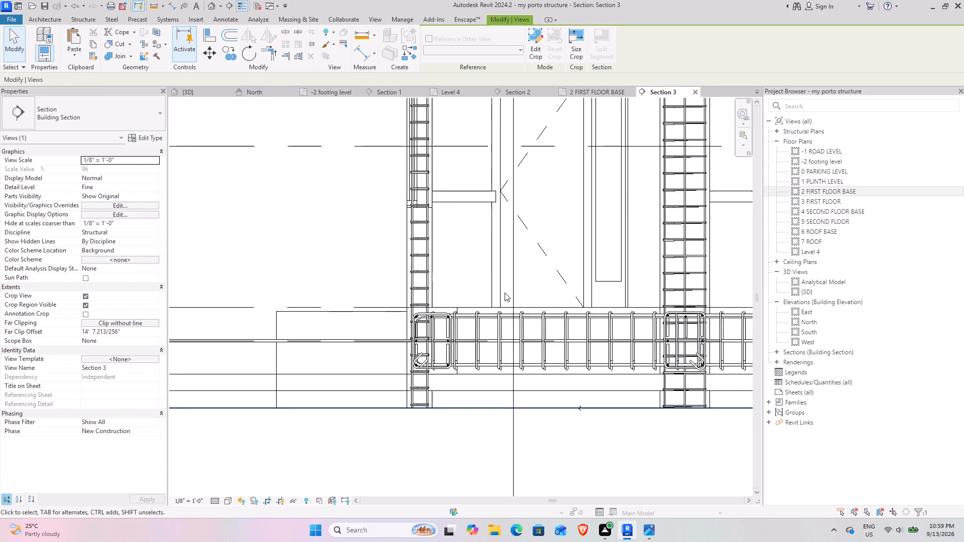
scroll(505, 293, down, 7)
middle_drag(599, 280, 239, 352)
scroll(599, 280, down, 1)
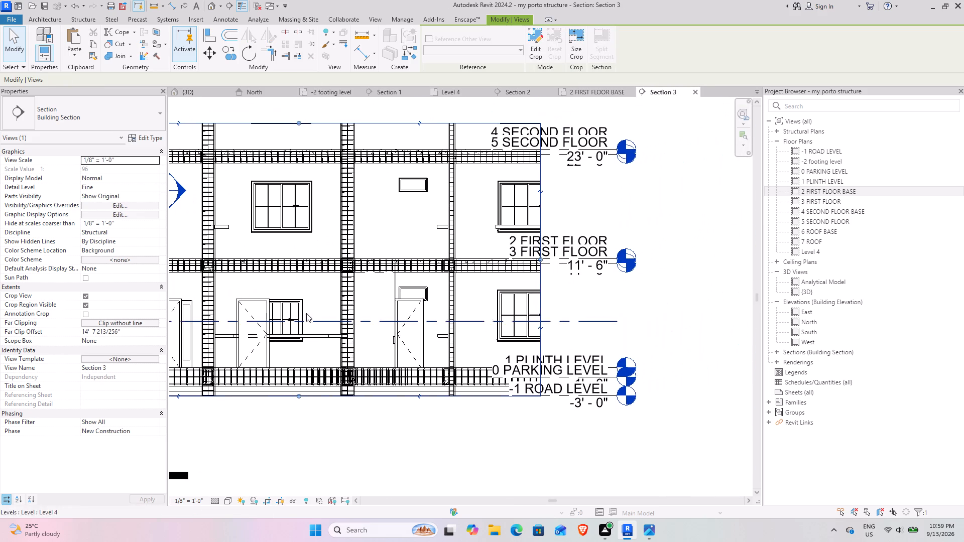
scroll(502, 283, down, 3)
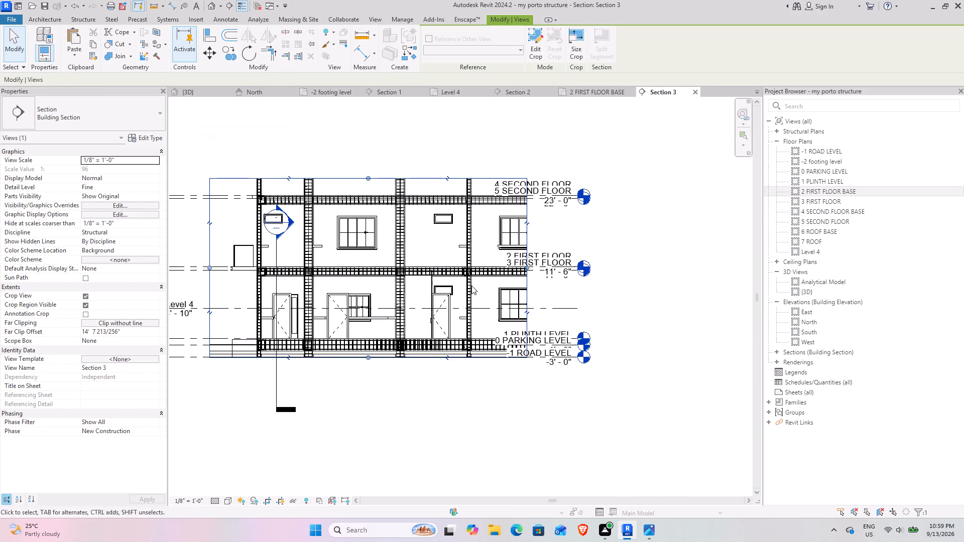
scroll(326, 257, up, 9)
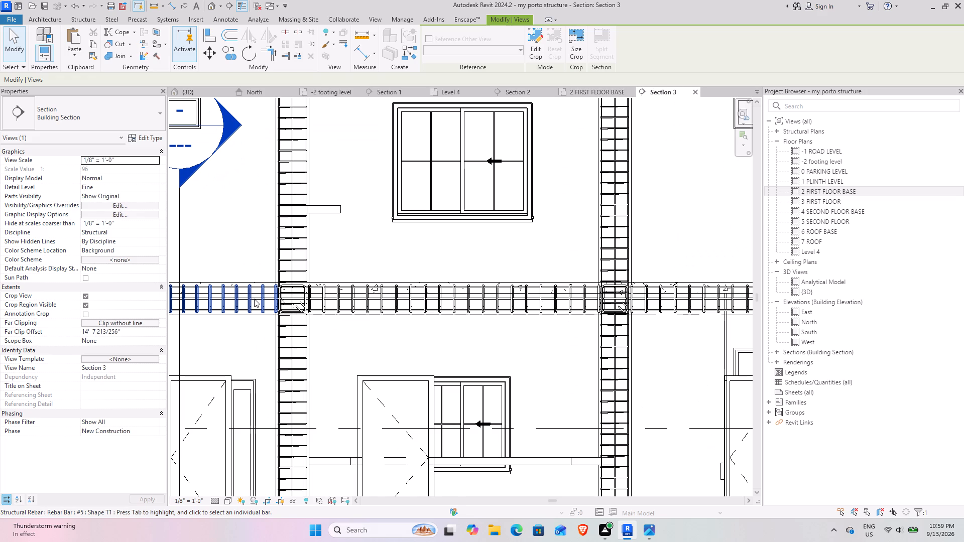
middle_drag(318, 323, 437, 316)
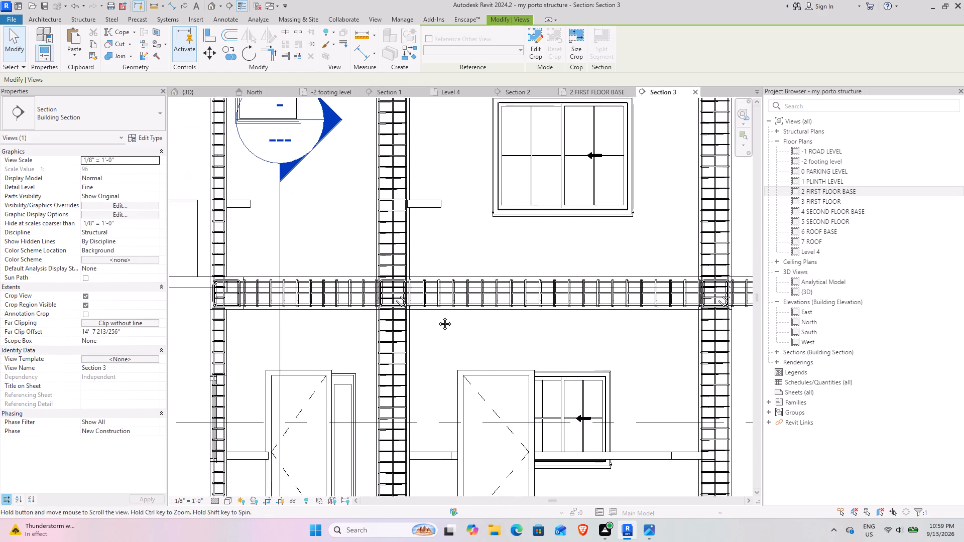
middle_drag(437, 316, 446, 314)
scroll(321, 279, up, 9)
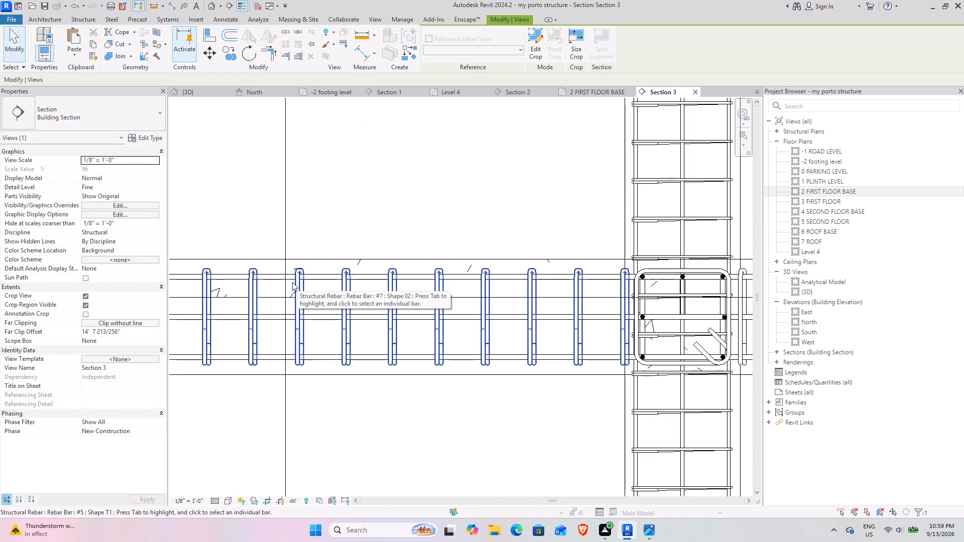
scroll(292, 282, down, 9)
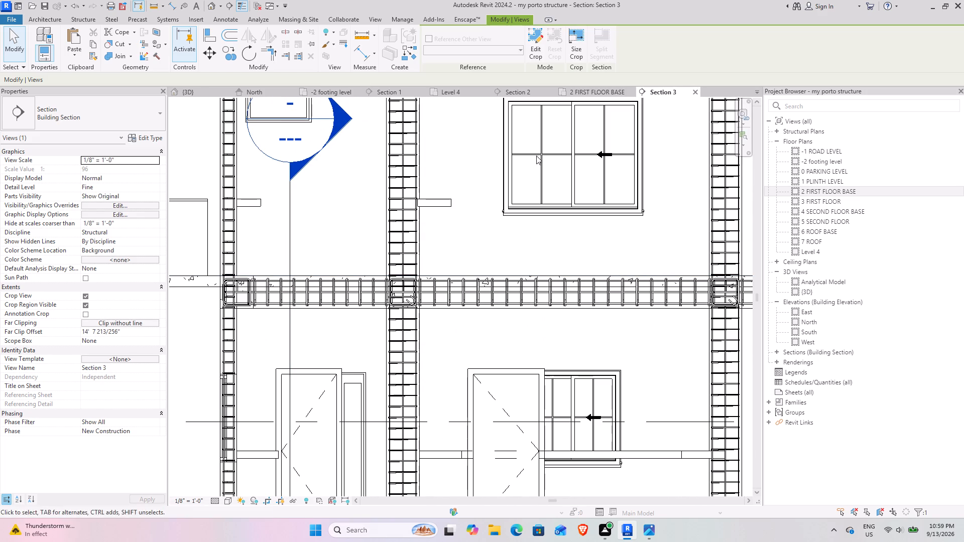
Return to the -2 footing level plan and inspect the area around the Section 3 line.
click(327, 93)
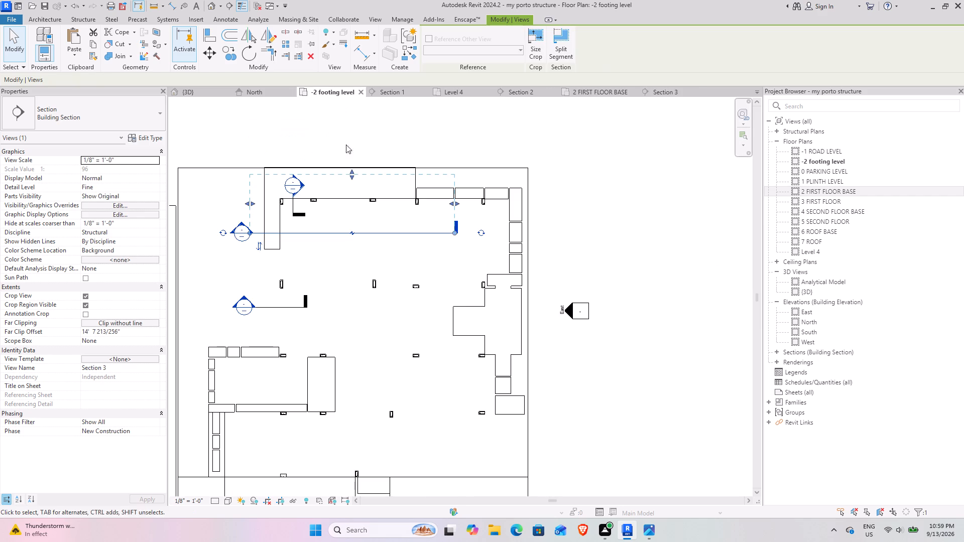
scroll(293, 207, up, 4)
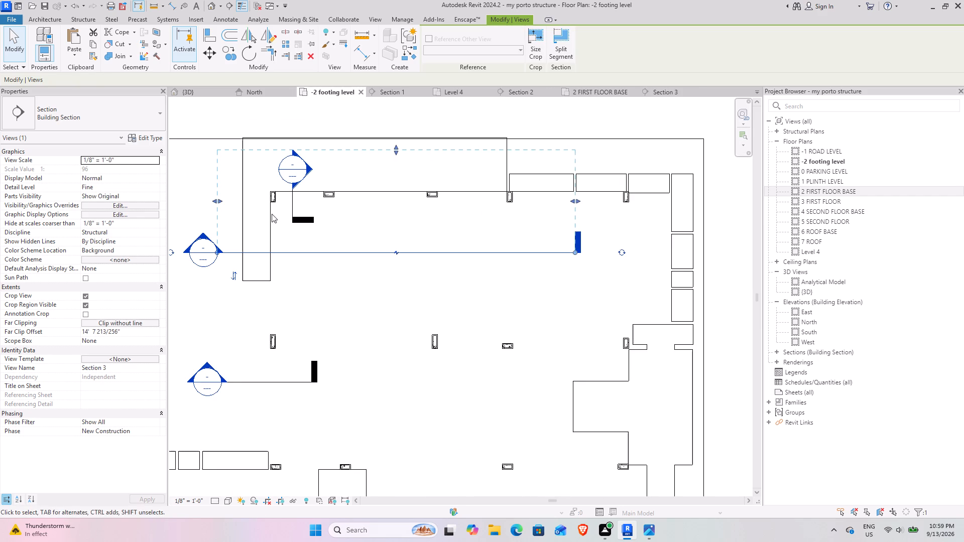
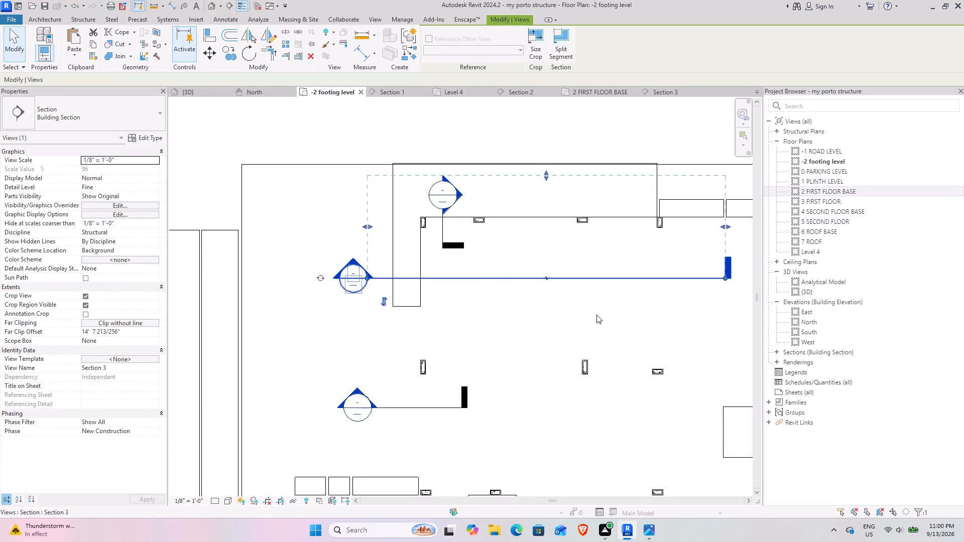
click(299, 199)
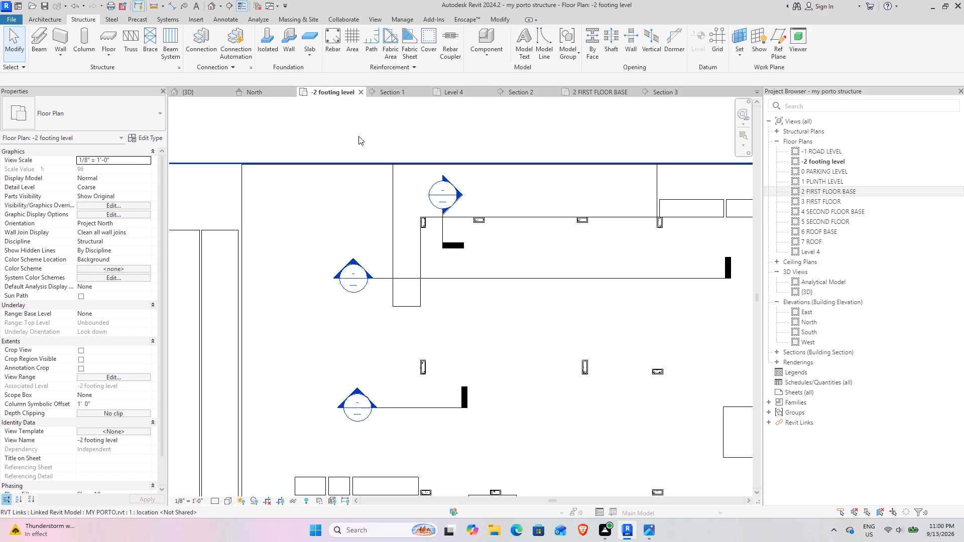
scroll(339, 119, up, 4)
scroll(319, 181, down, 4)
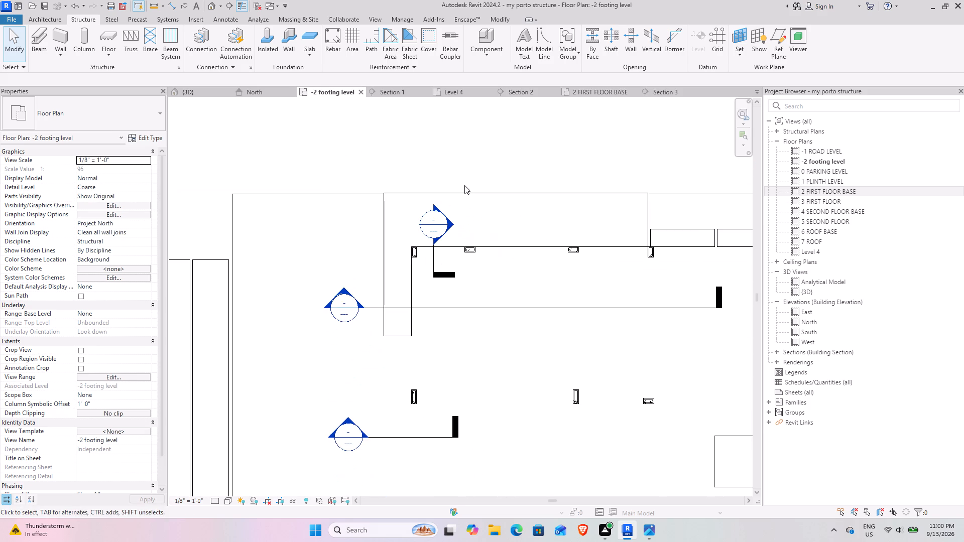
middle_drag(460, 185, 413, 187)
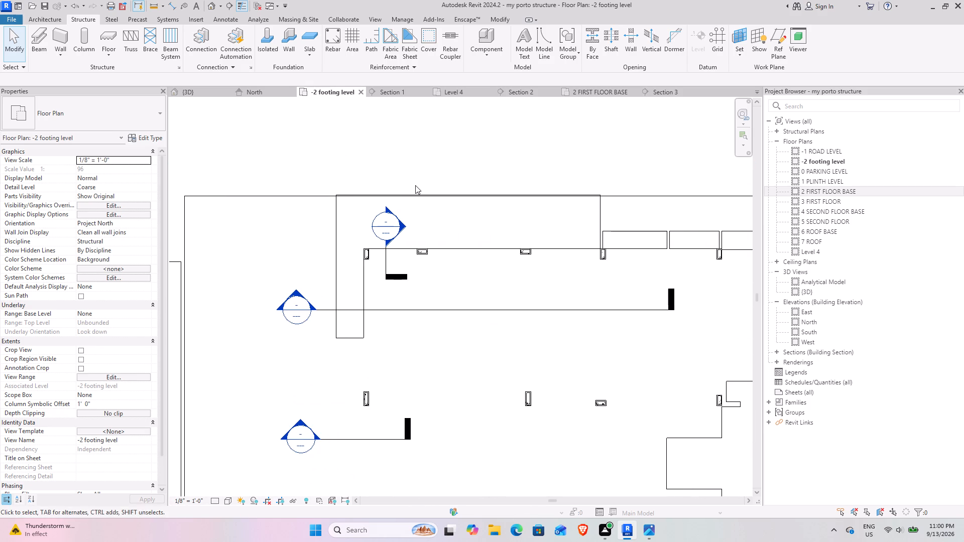
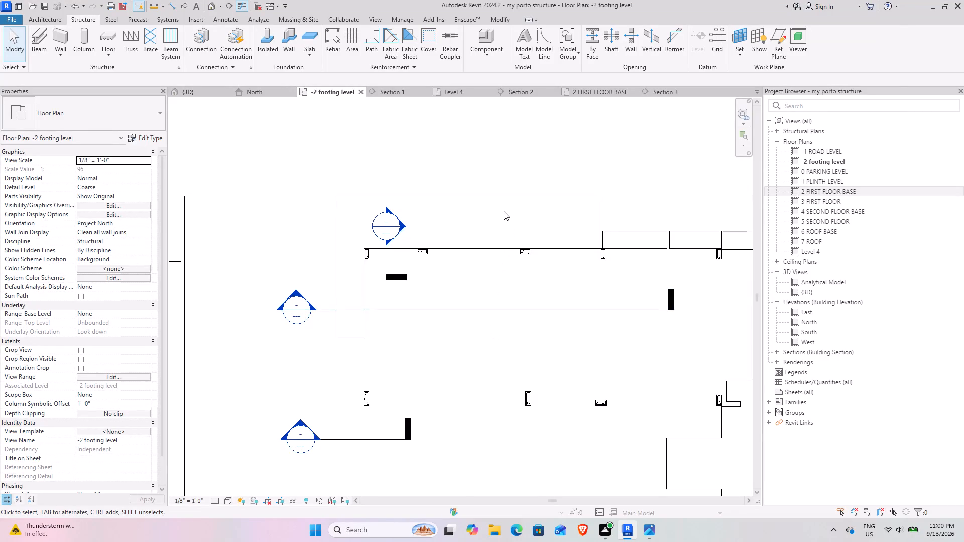
Examine the columns, foundation outlines and section marks across the -2 footing level plan.
scroll(504, 215, down, 4)
middle_drag(441, 277, 440, 203)
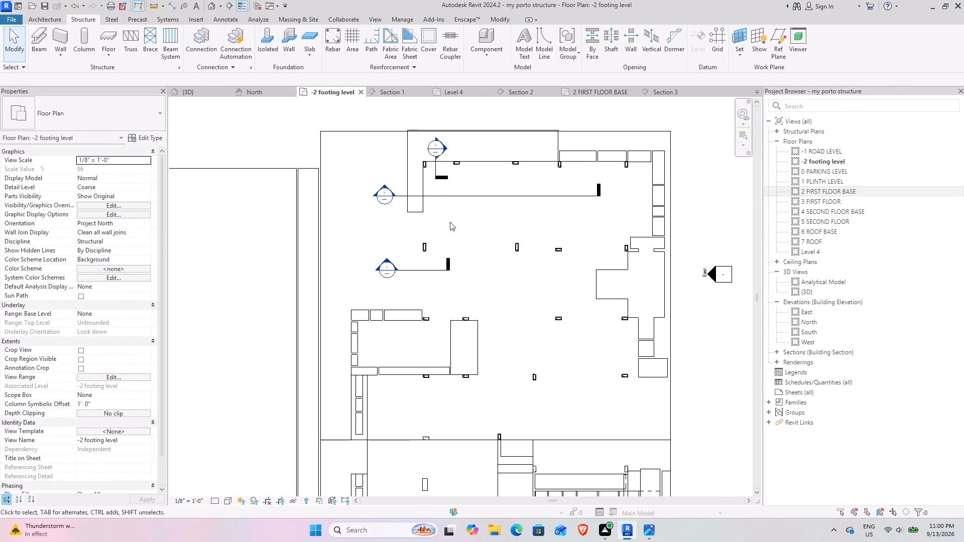
middle_drag(464, 358, 448, 270)
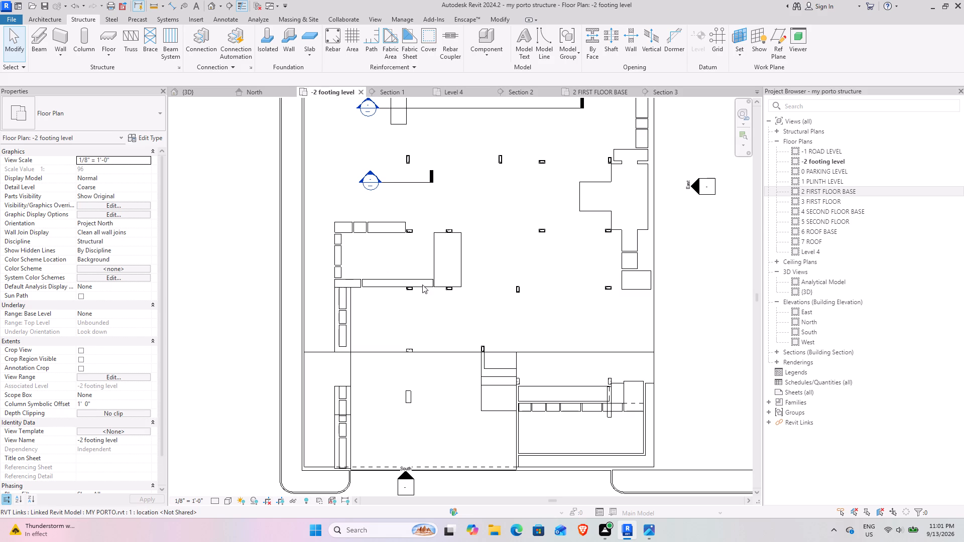
scroll(428, 207, up, 4)
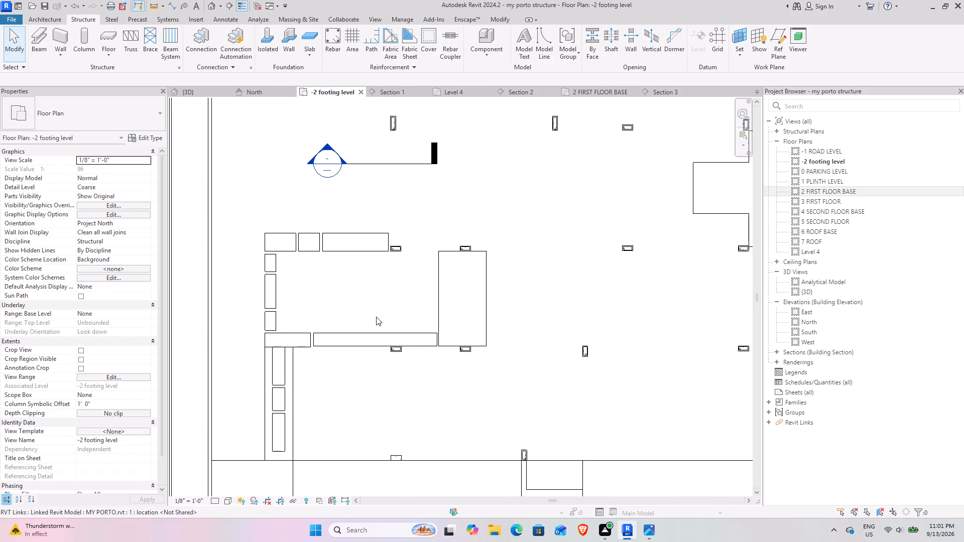
scroll(396, 253, up, 7)
scroll(388, 253, down, 4)
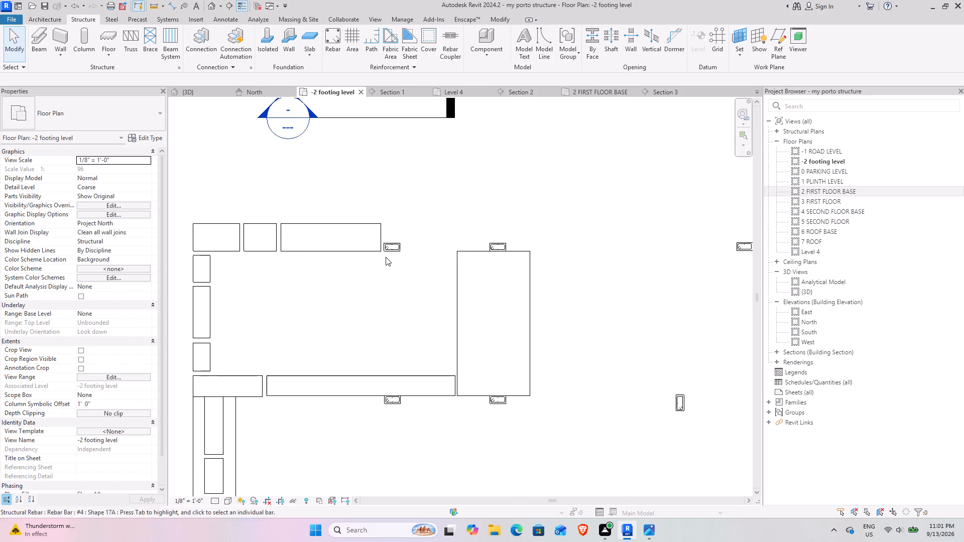
scroll(386, 257, down, 6)
middle_drag(460, 265, 404, 178)
scroll(407, 202, down, 4)
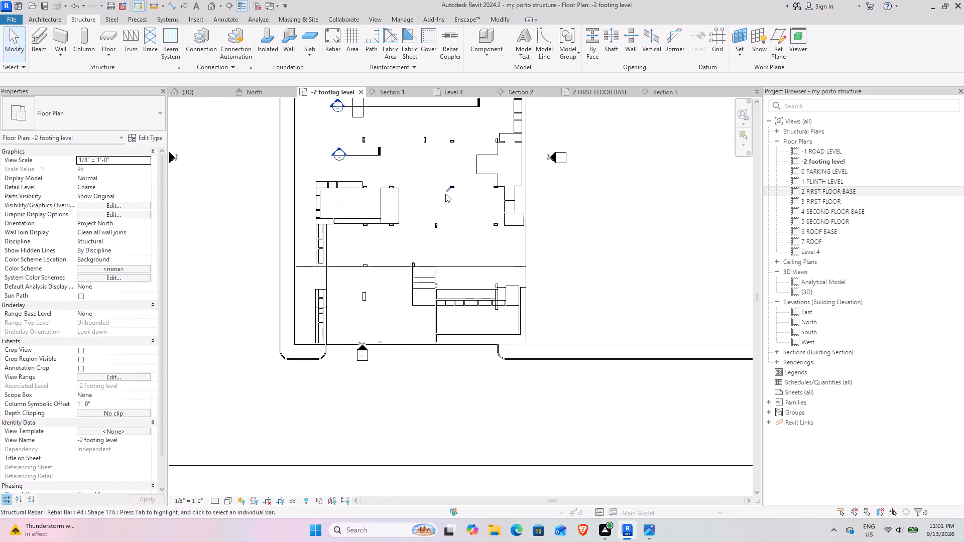
middle_drag(445, 194, 425, 298)
scroll(338, 157, up, 9)
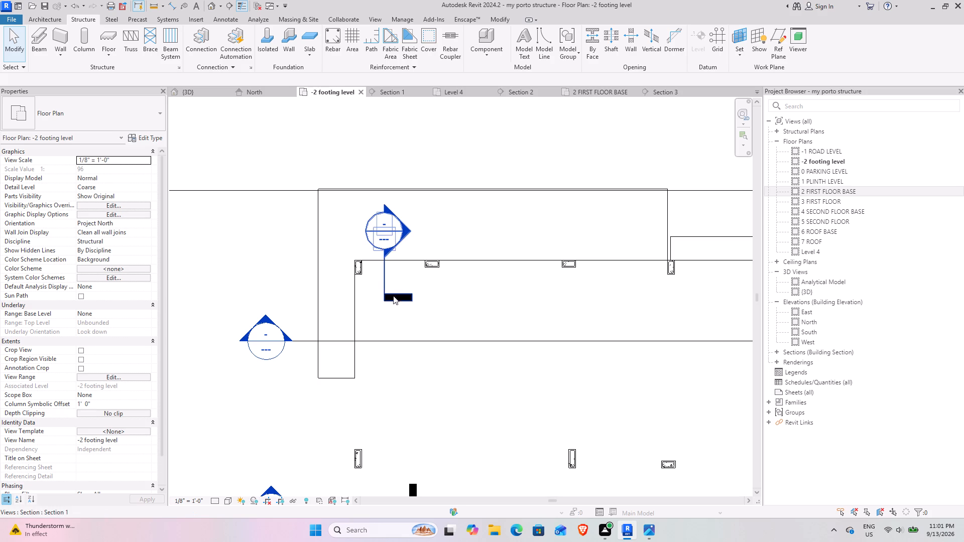
scroll(318, 282, up, 4)
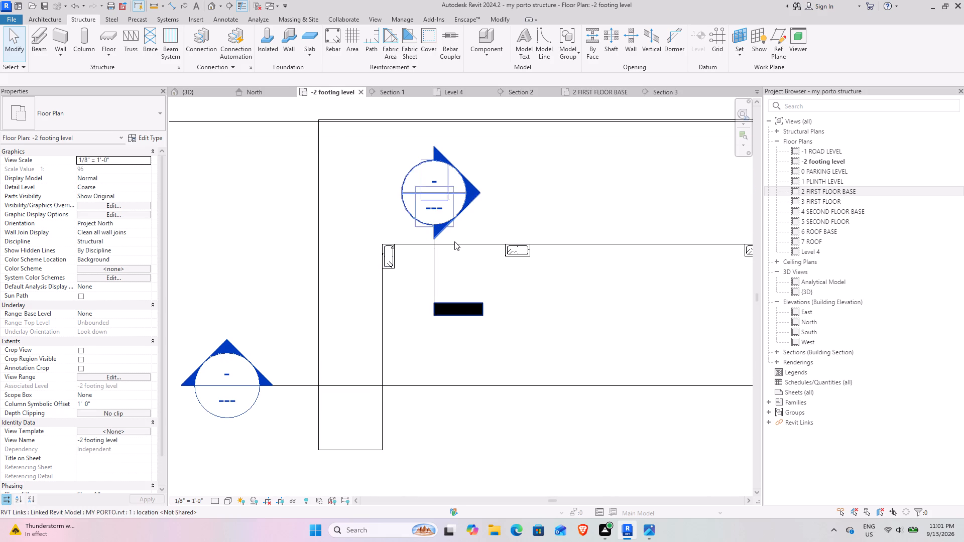
scroll(346, 241, down, 7)
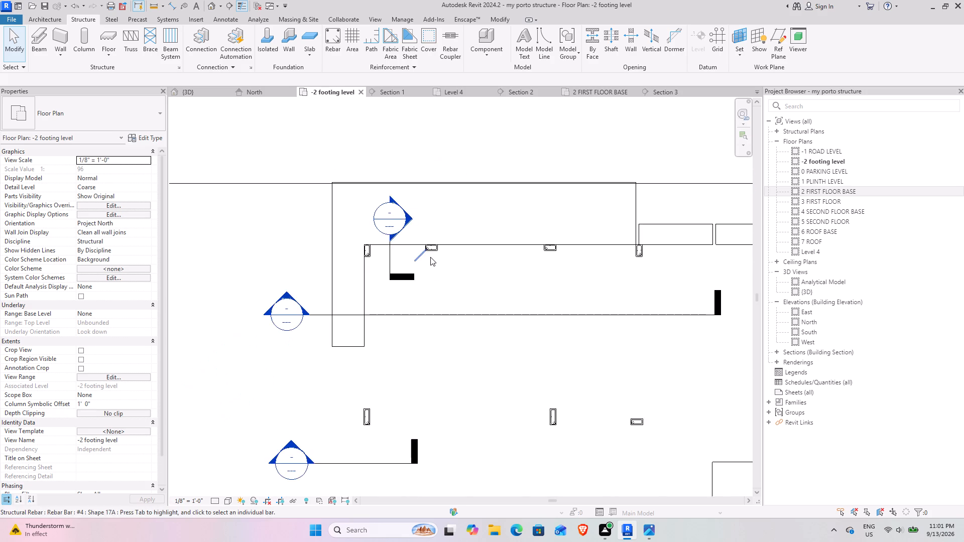
scroll(430, 257, down, 2)
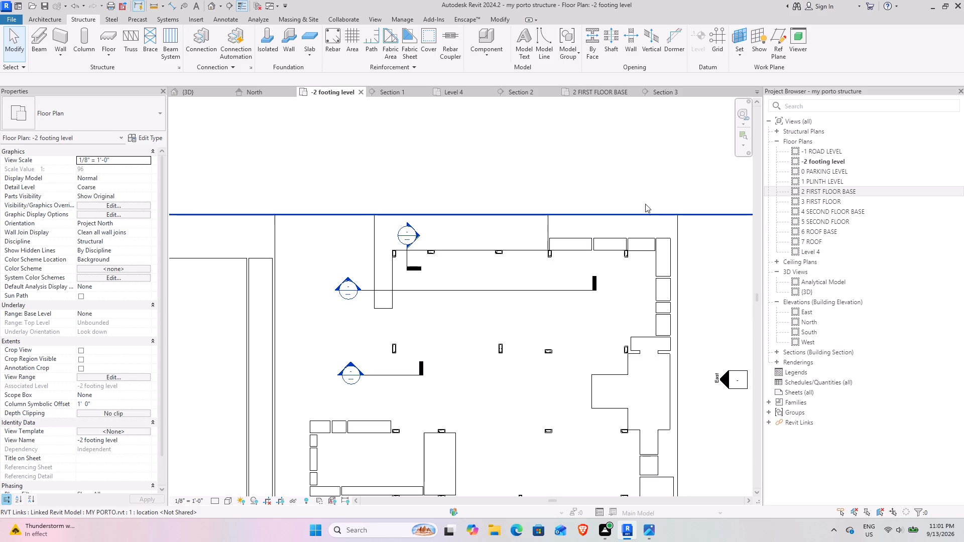
scroll(690, 270, up, 4)
scroll(638, 264, up, 4)
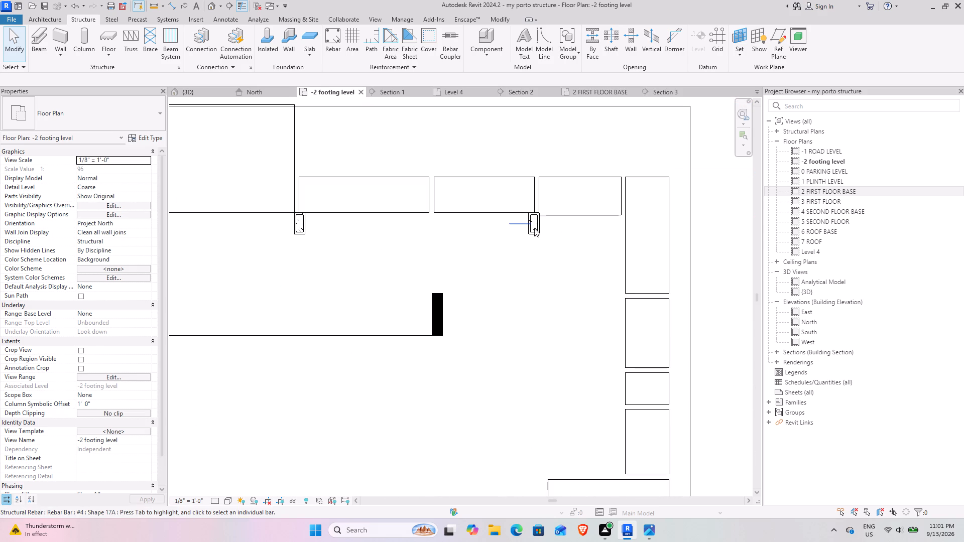
scroll(540, 230, down, 7)
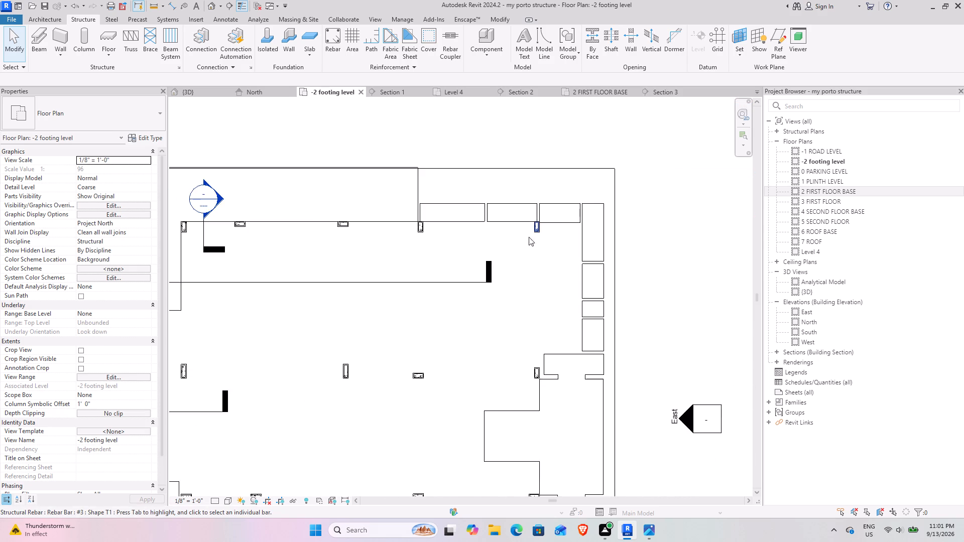
scroll(529, 237, down, 2)
middle_drag(413, 241, 442, 175)
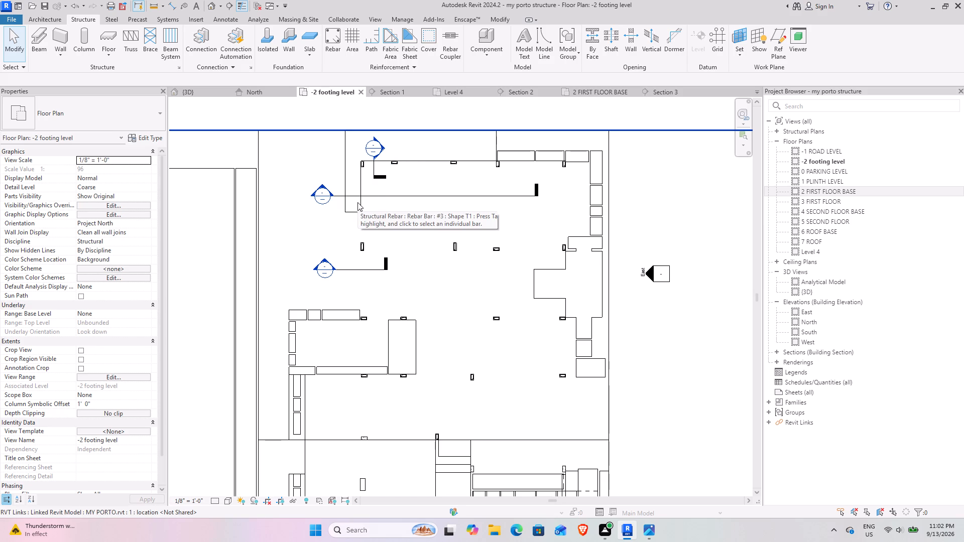
Reduce the far clip depth of the long horizontal Section 3 line to about 1' 11".
scroll(391, 256, up, 4)
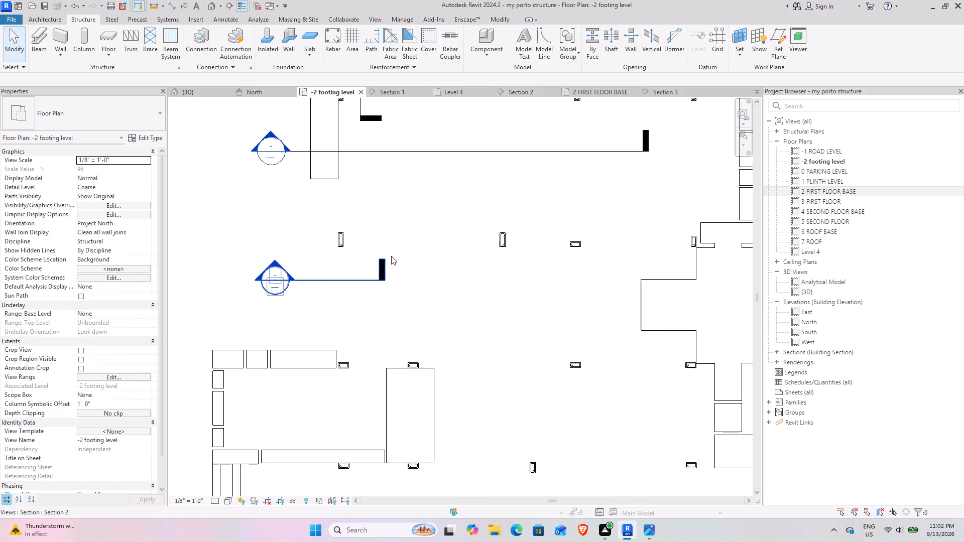
click(487, 162)
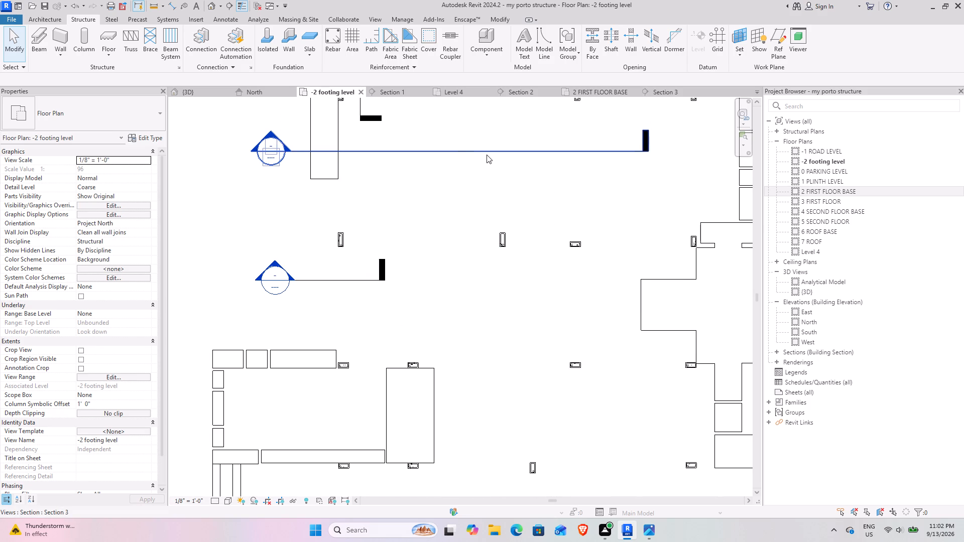
click(487, 155)
scroll(452, 196, down, 3)
middle_drag(461, 192, 469, 256)
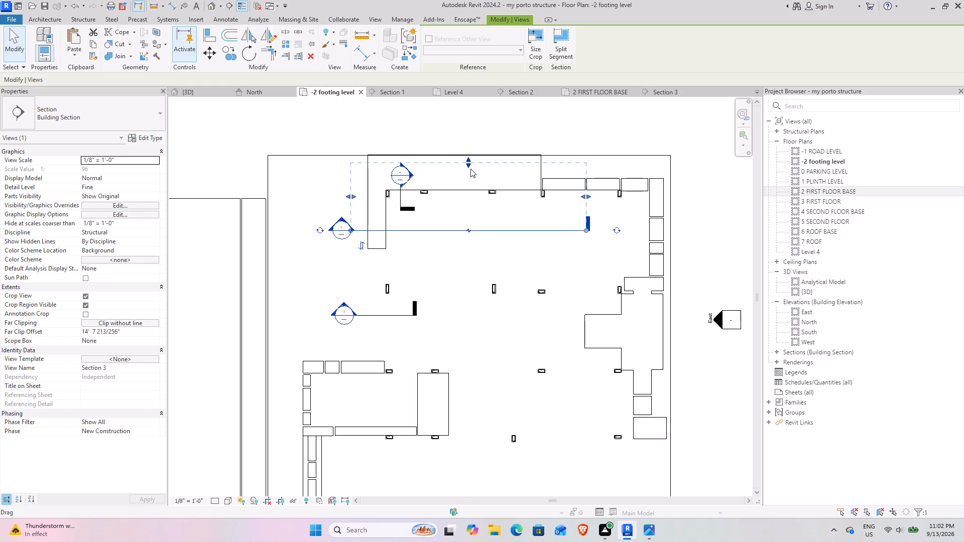
drag(465, 164, 475, 223)
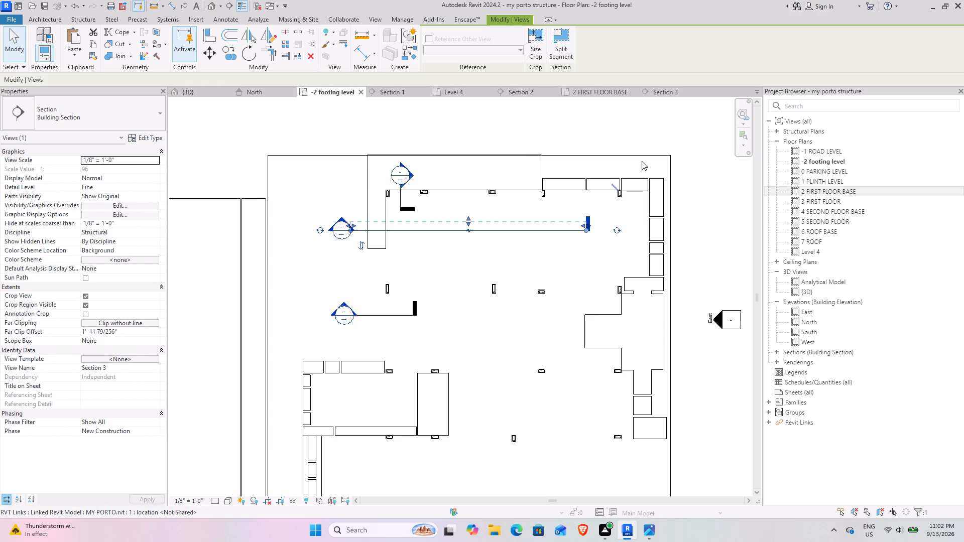
Open the Section 3 view and examine the beams, their rebar and the floor slabs at each level.
click(667, 95)
scroll(448, 271, down, 5)
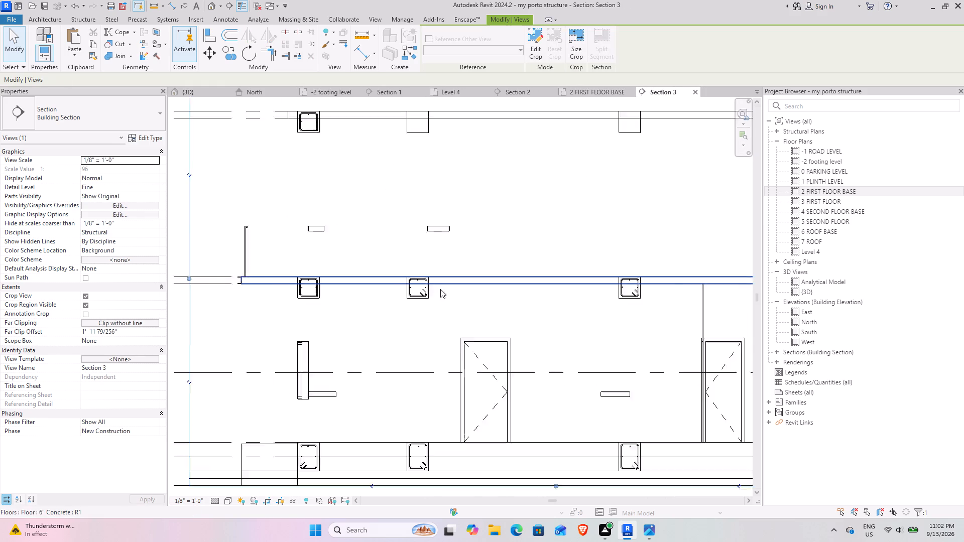
scroll(414, 264, up, 4)
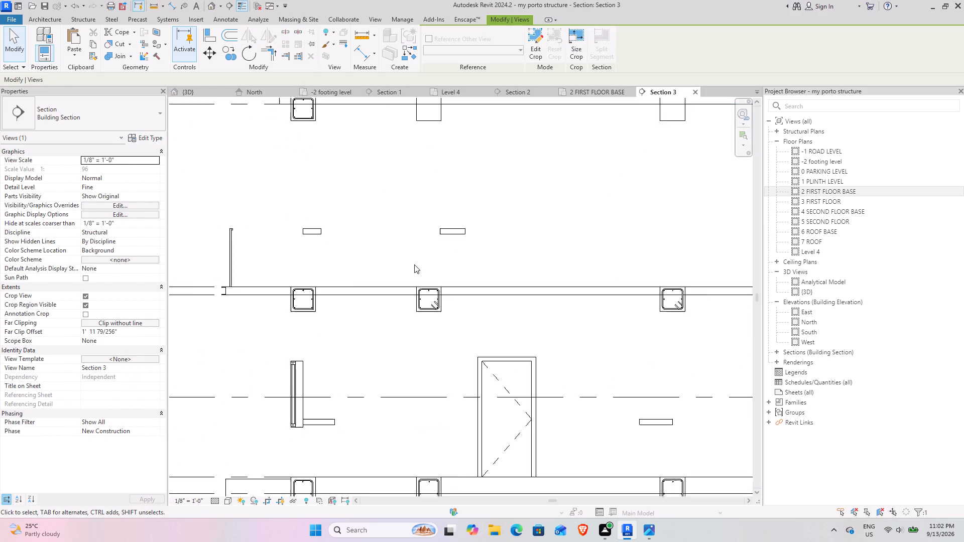
scroll(378, 279, up, 1)
scroll(376, 280, down, 7)
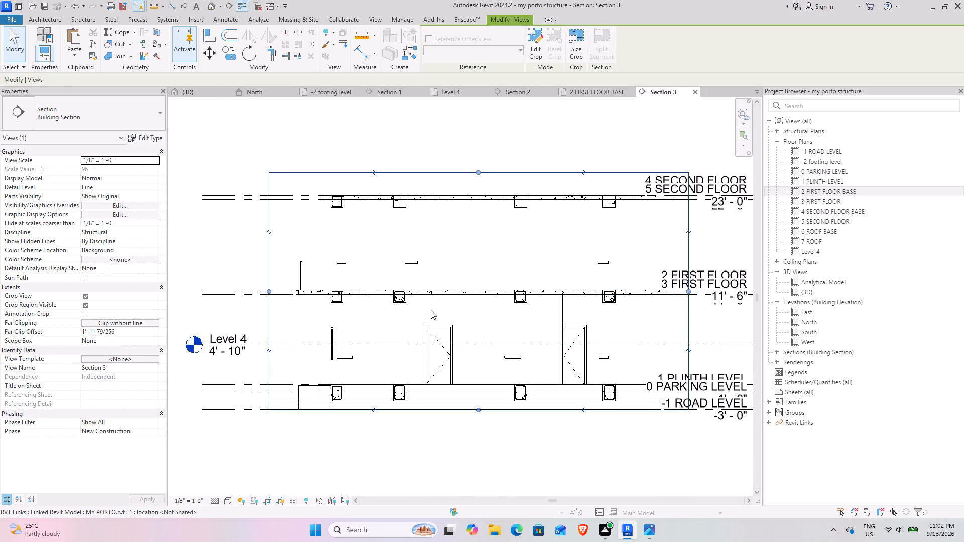
middle_drag(427, 309, 324, 264)
middle_drag(305, 327, 434, 291)
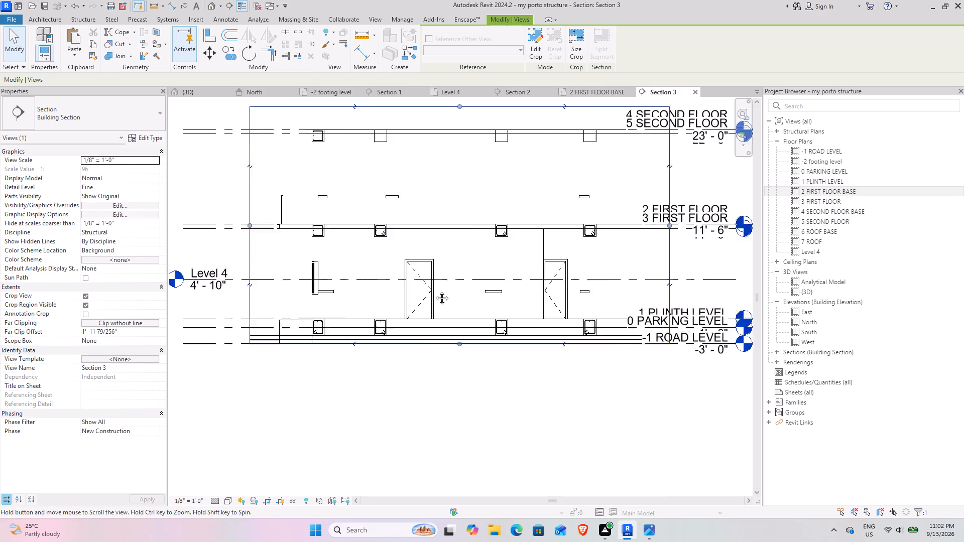
middle_drag(434, 291, 444, 286)
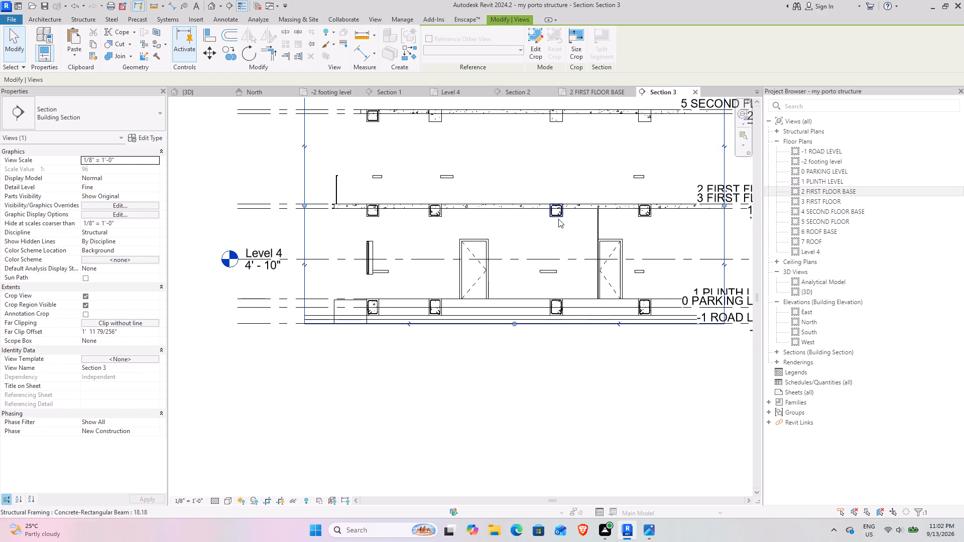
scroll(332, 214, up, 11)
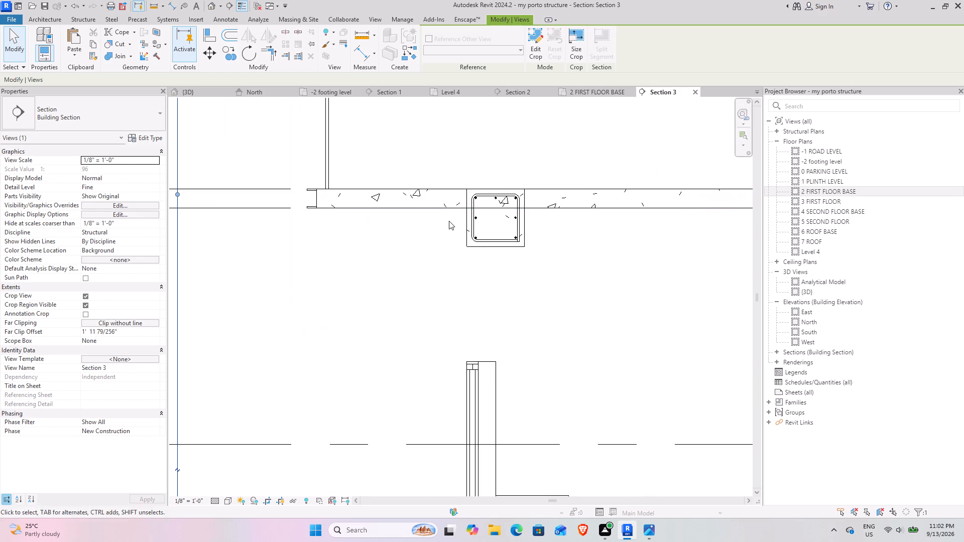
middle_drag(523, 240, 288, 267)
scroll(466, 244, down, 3)
middle_drag(507, 237, 428, 255)
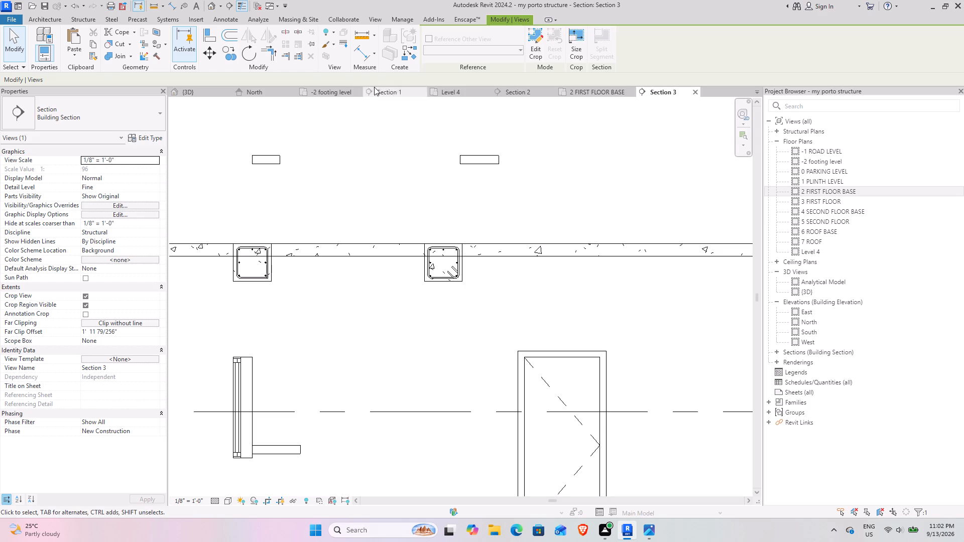
Switch to the 2 FIRST FLOOR BASE floor plan and look over the whole building layout.
click(606, 95)
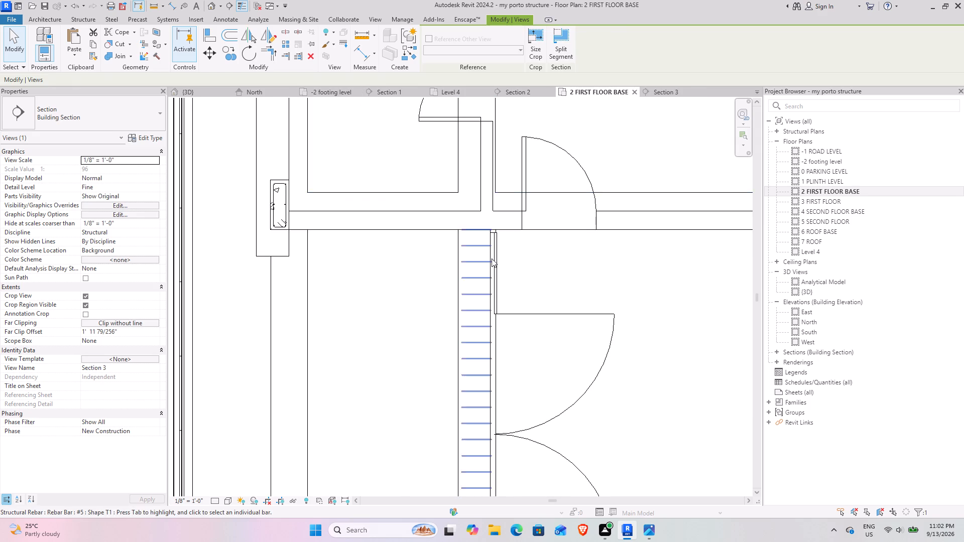
scroll(492, 258, down, 9)
middle_drag(636, 216, 476, 283)
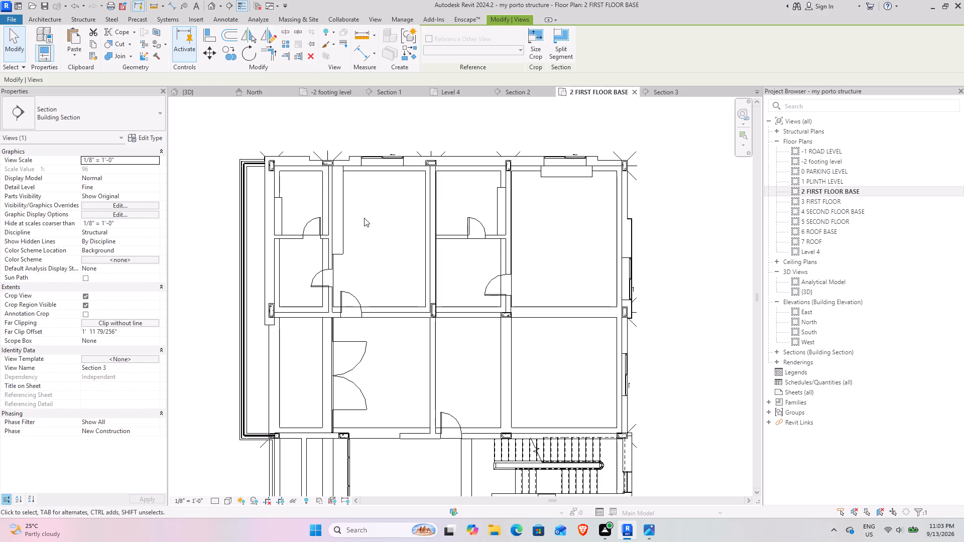
scroll(364, 218, down, 7)
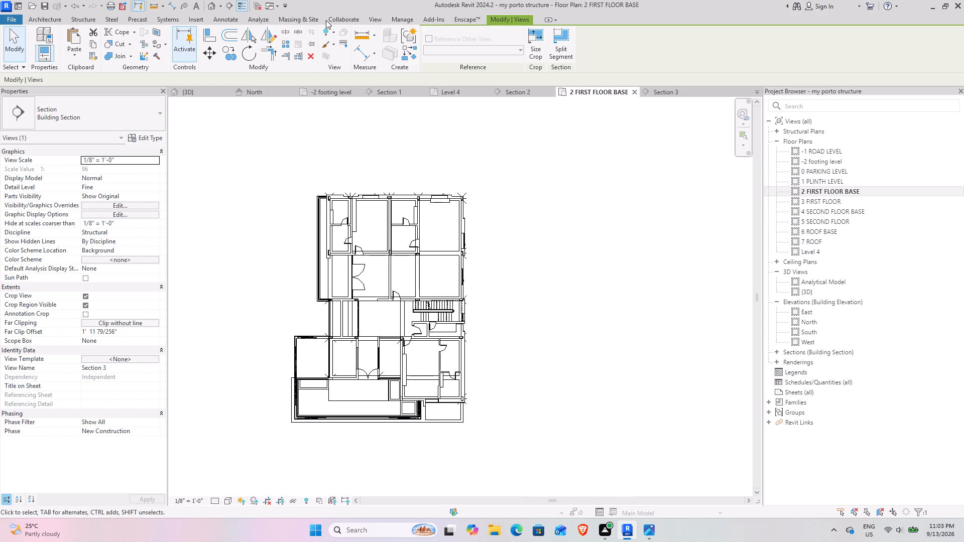
Open the visibility overrides for the 2 FIRST FLOOR BASE plan and review the model categories, including the structural ones.
click(371, 17)
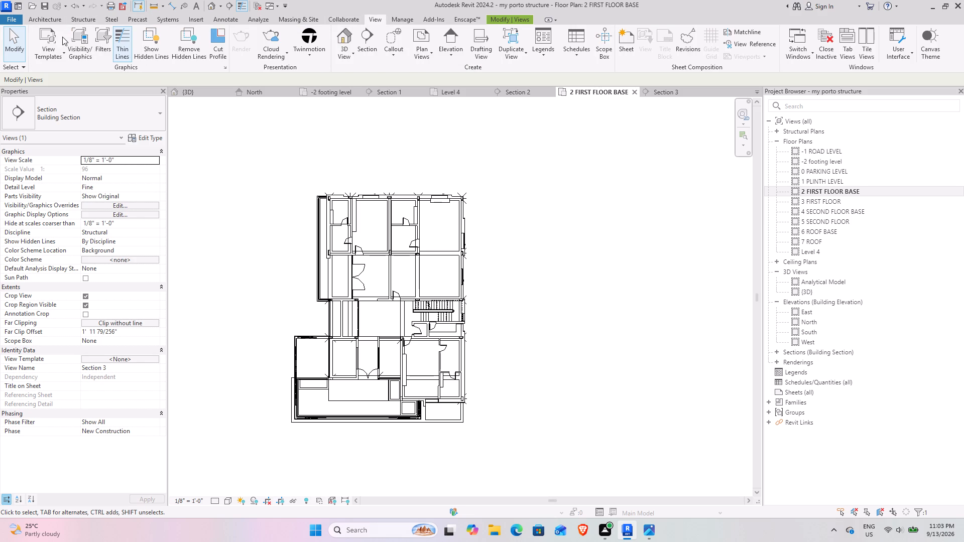
click(70, 49)
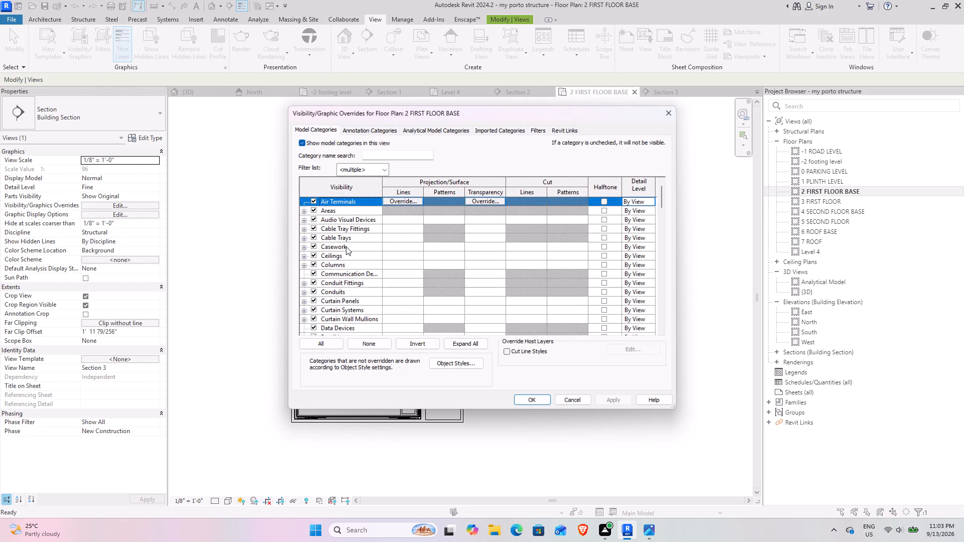
scroll(346, 246, down, 5)
click(346, 246)
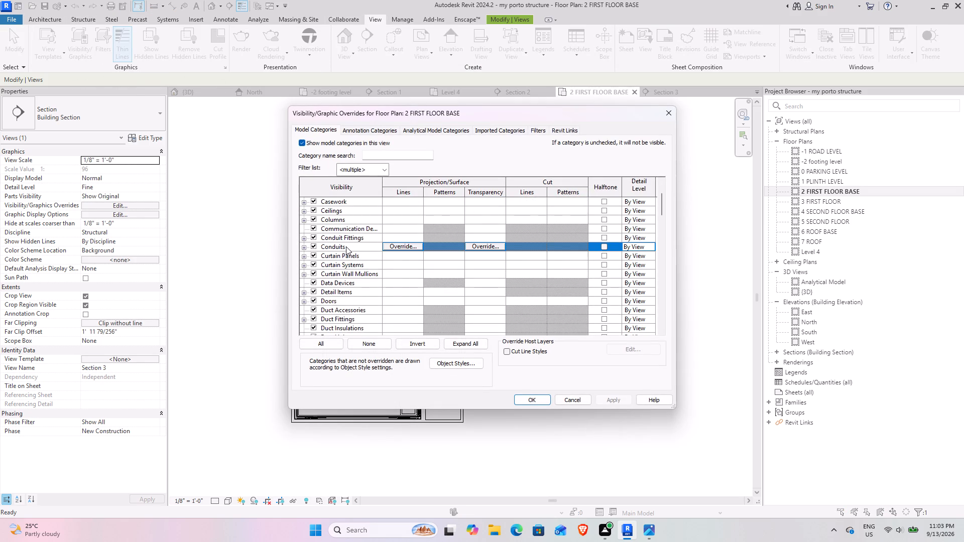
key(s)
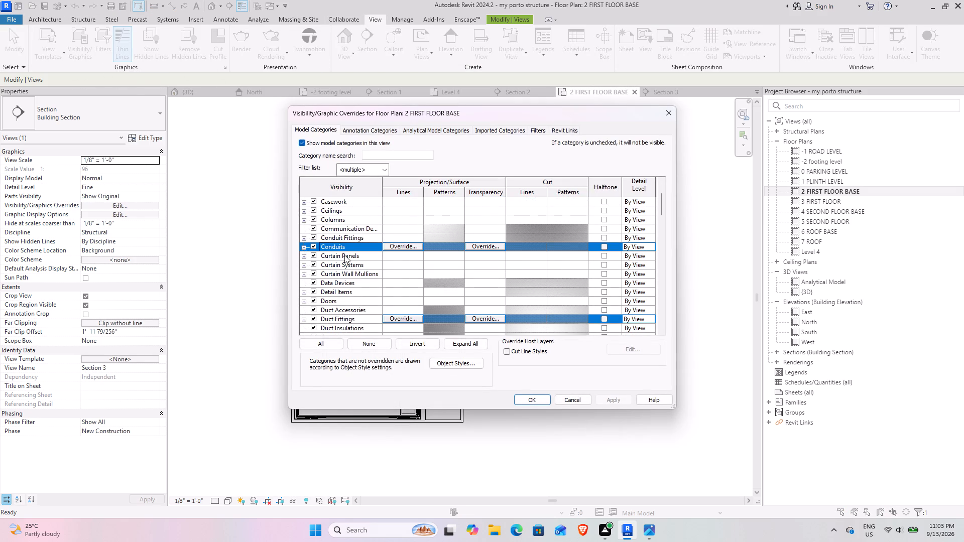
scroll(344, 274, down, 2)
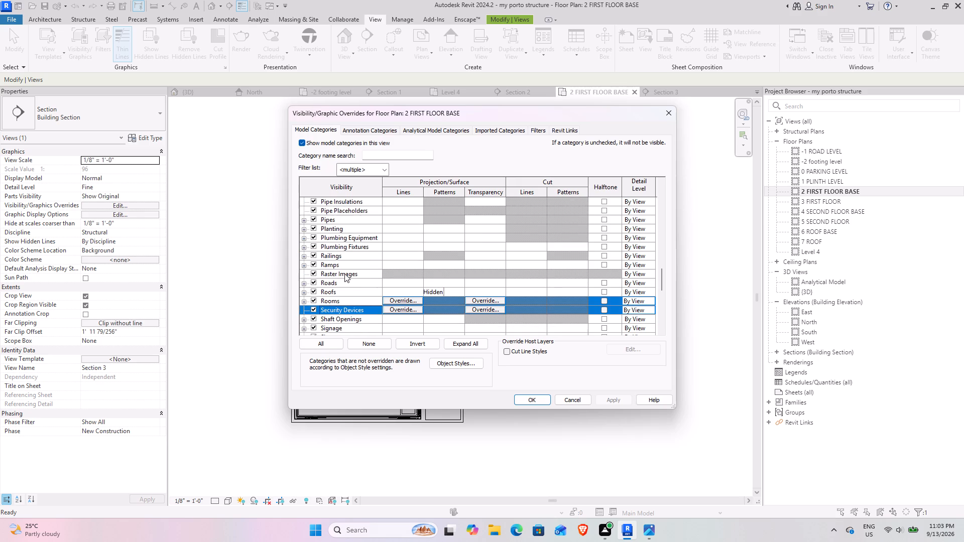
scroll(344, 274, down, 5)
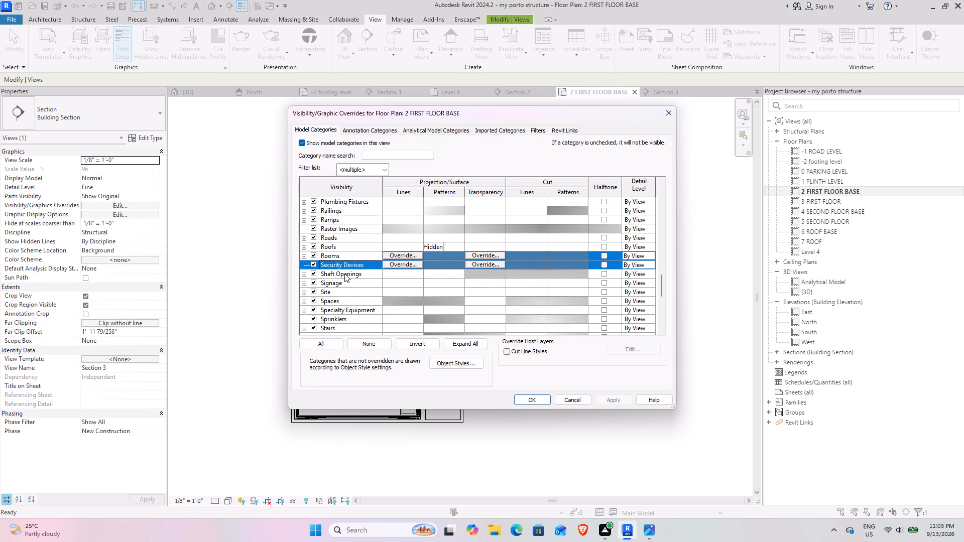
scroll(344, 274, down, 9)
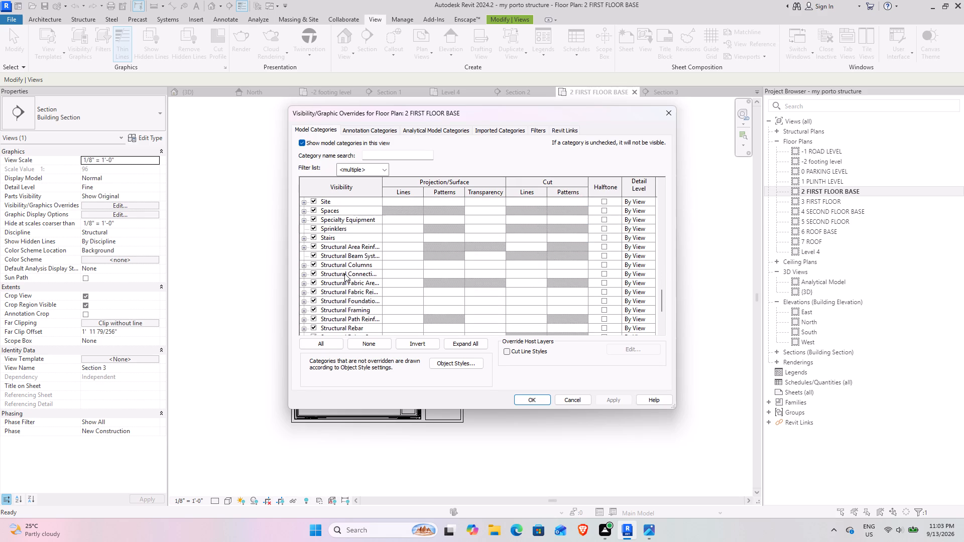
scroll(344, 274, up, 4)
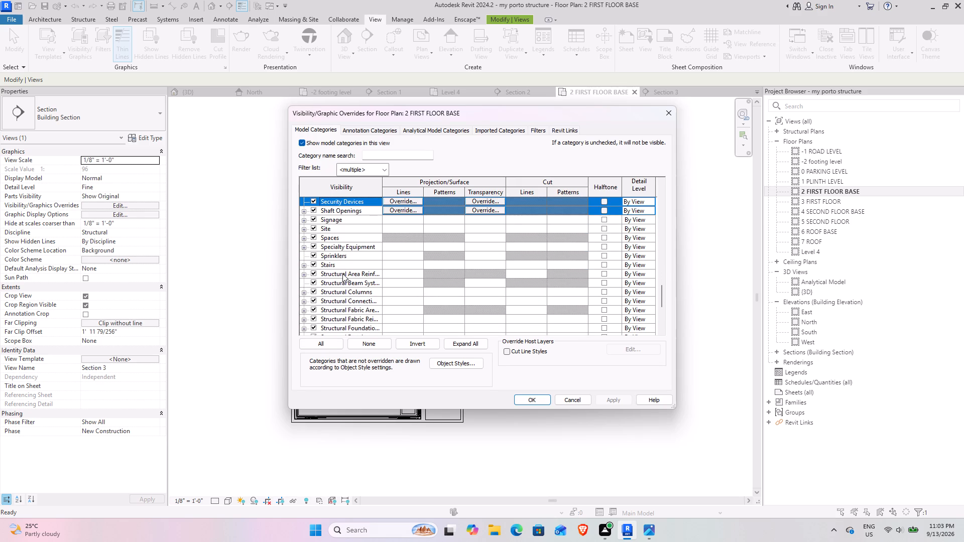
Review the annotation categories around Sections and Scope Boxes in the plan's visibility overrides, then close the overrides.
click(357, 127)
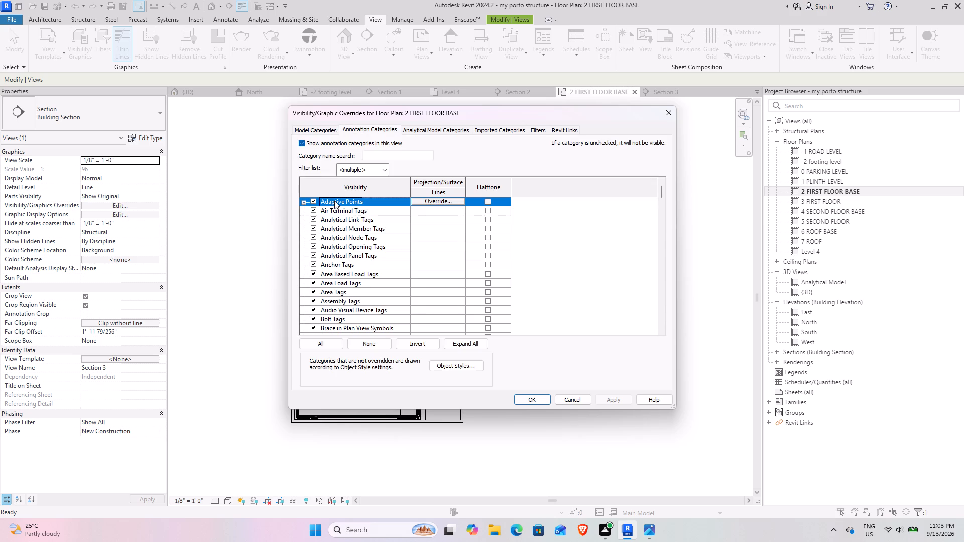
key(s)
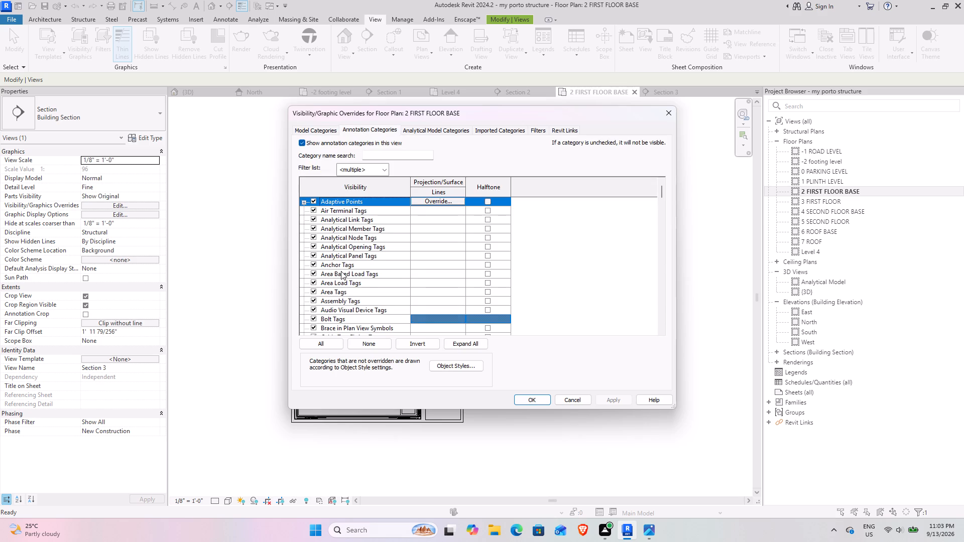
scroll(341, 271, down, 4)
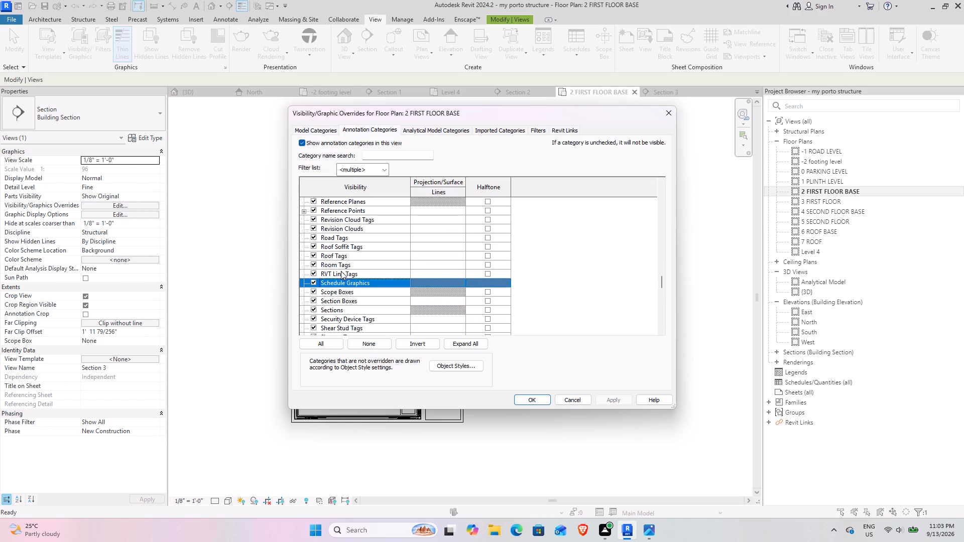
scroll(341, 271, down, 3)
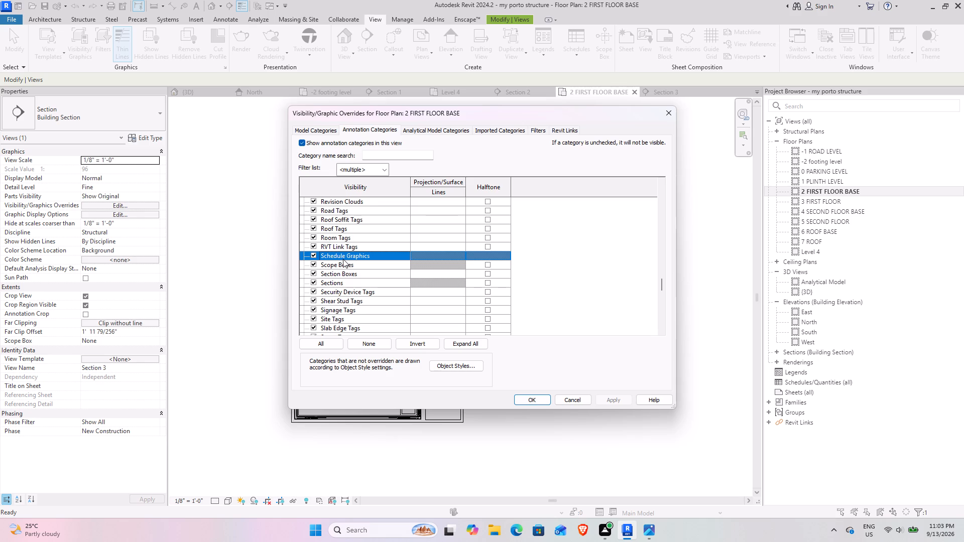
scroll(343, 259, down, 1)
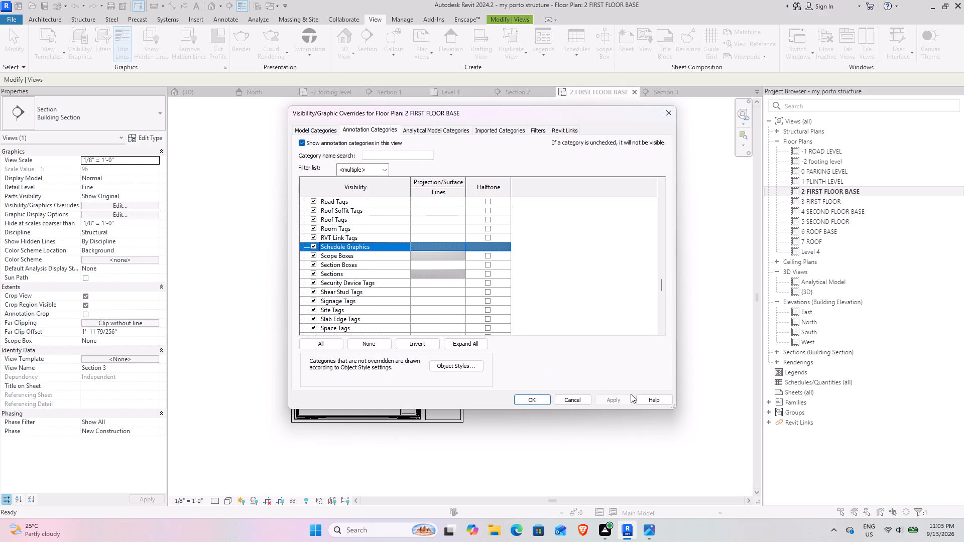
click(548, 398)
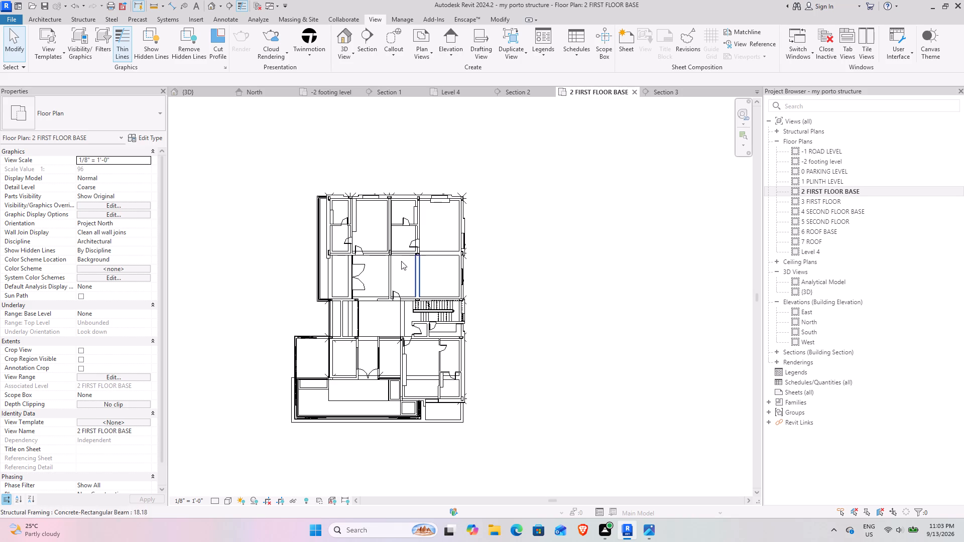
In the -2 footing level plan, draw a 40' high scope box around the building's upper-left column bay, crossing the long Section 3 line.
scroll(368, 252, up, 4)
scroll(367, 185, up, 4)
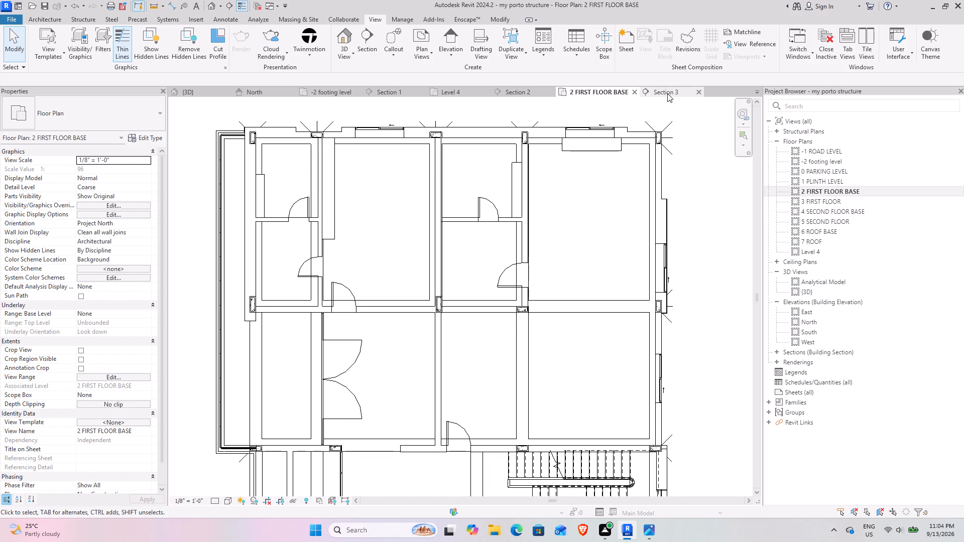
click(341, 87)
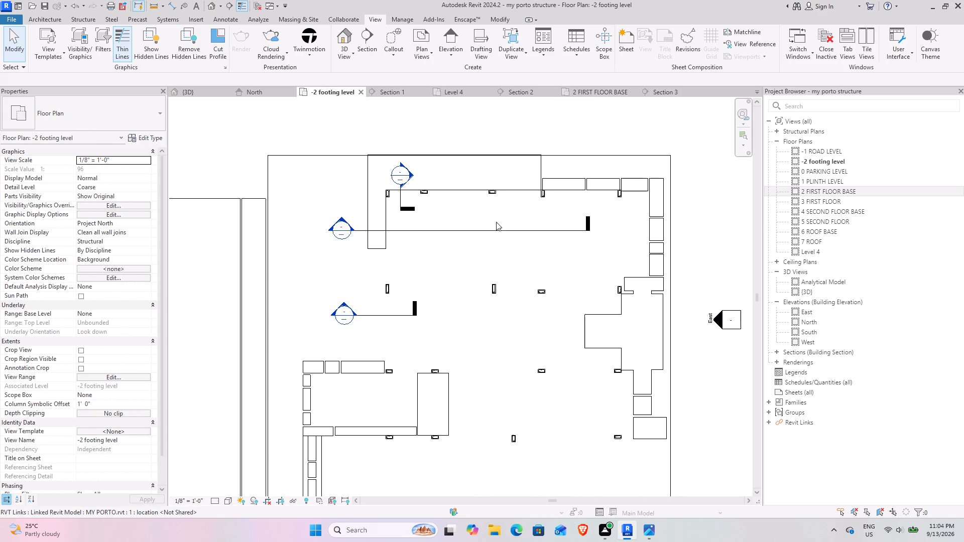
middle_drag(582, 216, 491, 172)
scroll(433, 194, down, 4)
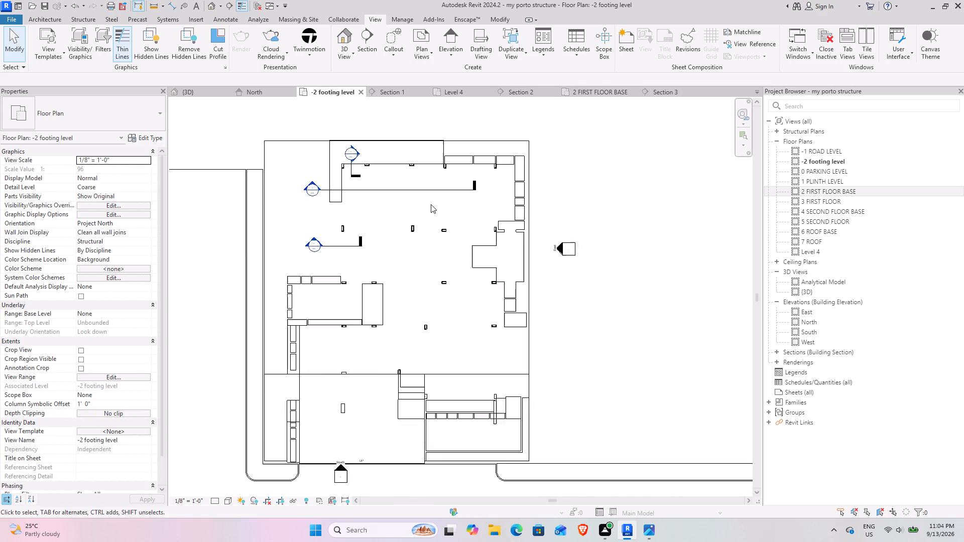
middle_drag(366, 218, 370, 174)
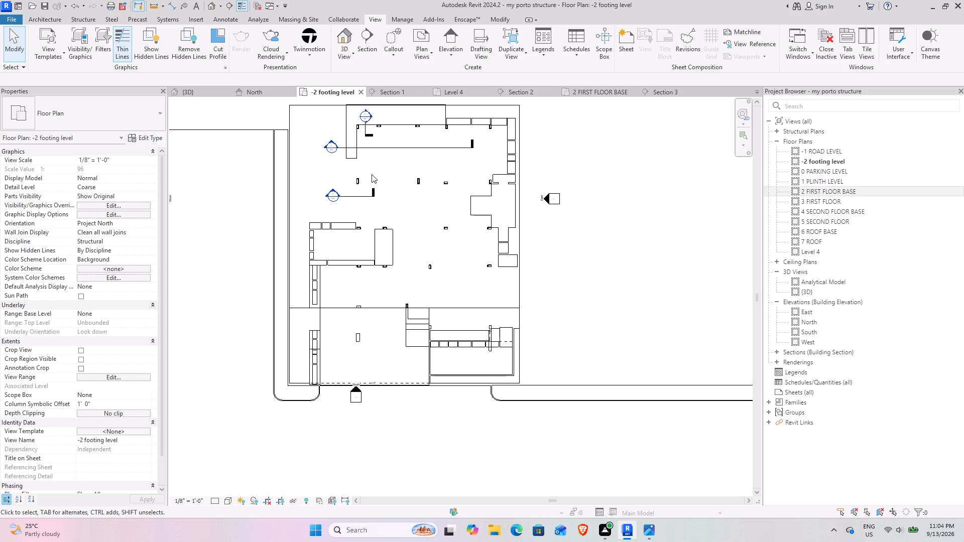
scroll(408, 133, up, 7)
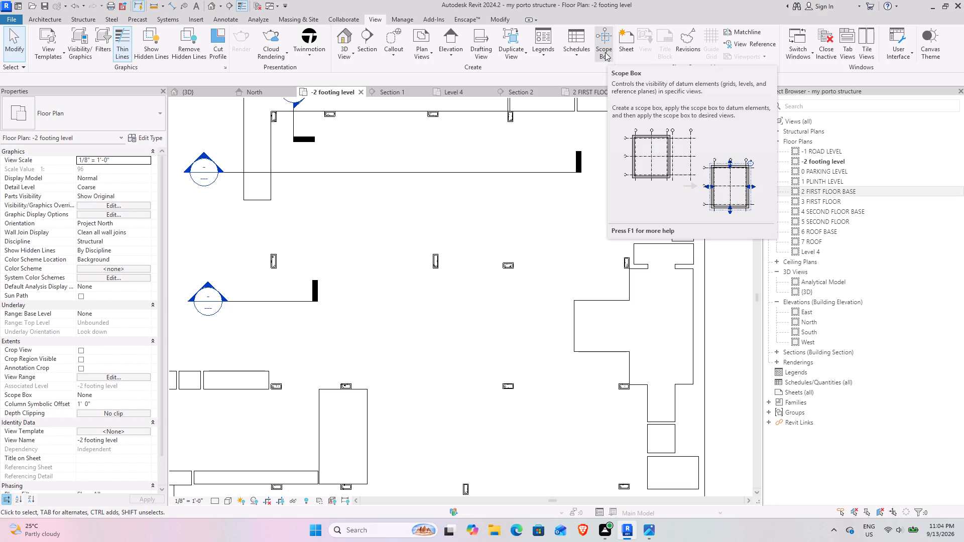
click(605, 52)
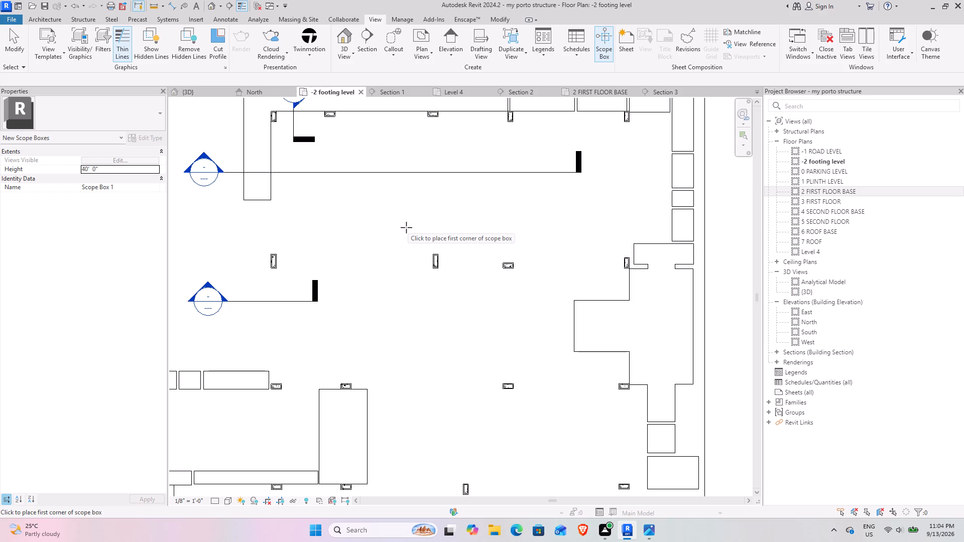
middle_drag(355, 144, 348, 217)
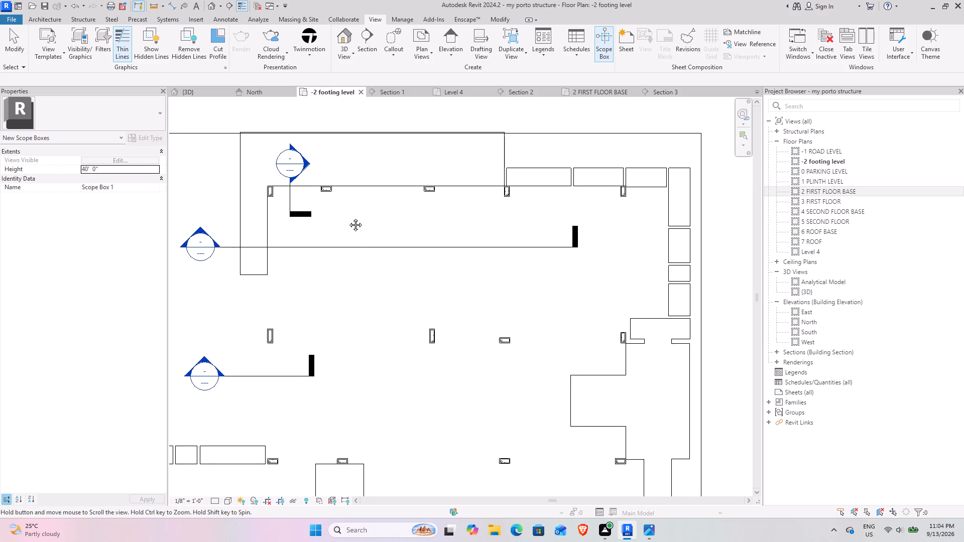
middle_drag(348, 217, 343, 176)
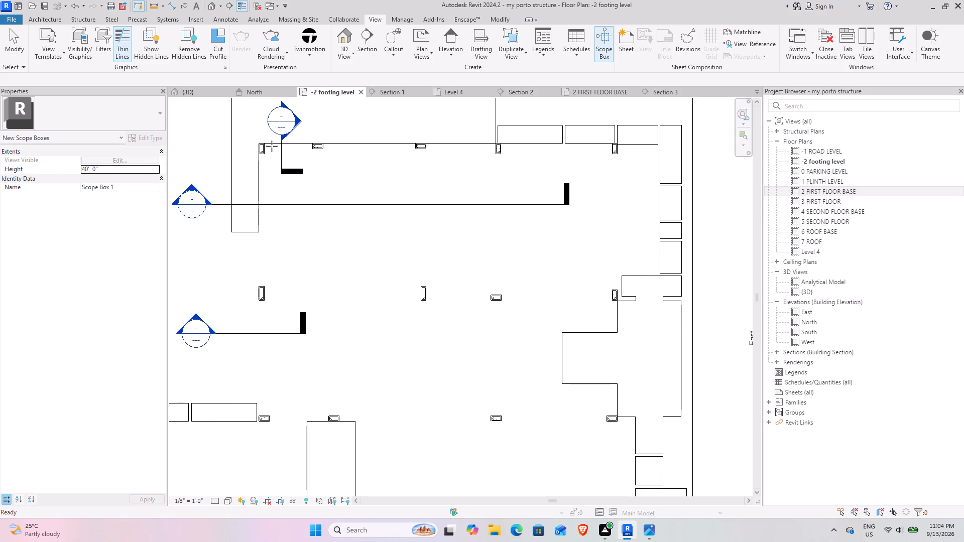
click(260, 143)
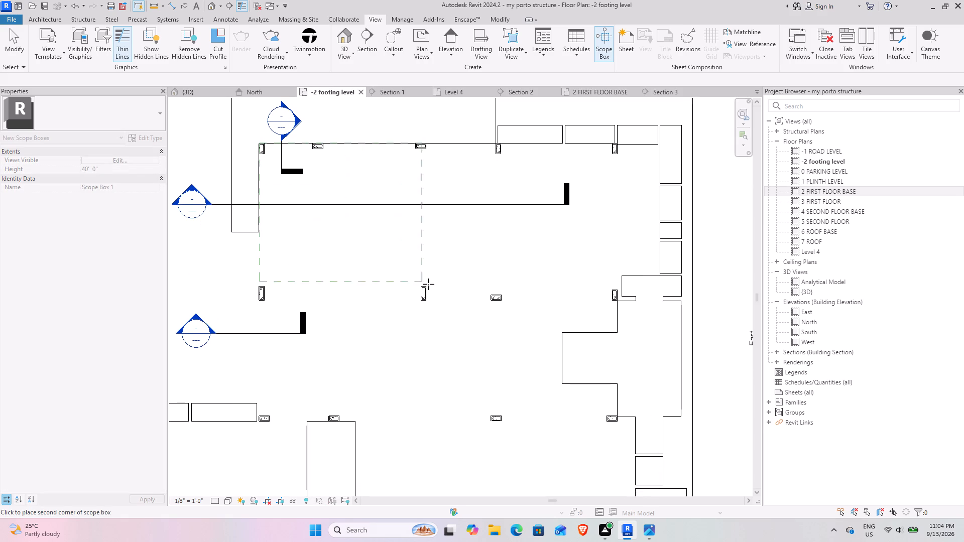
click(428, 304)
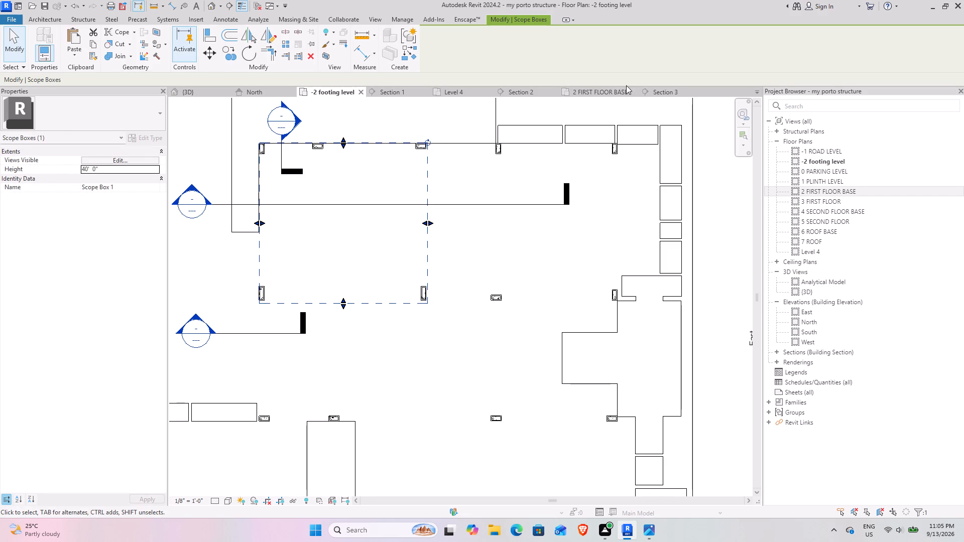
Switch to the 2 FIRST FLOOR BASE plan and examine the scope box's extents against the surrounding columns, beams and walls.
click(595, 91)
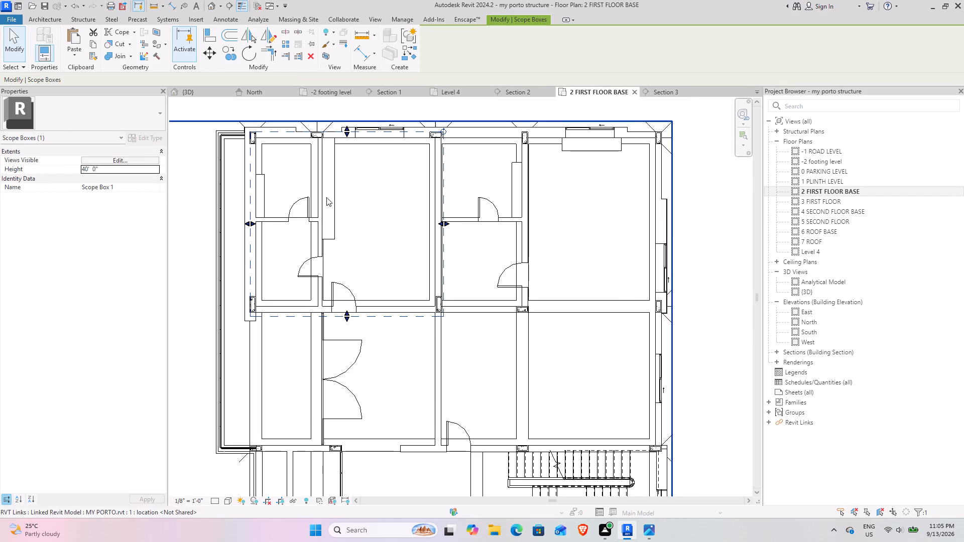
click(366, 214)
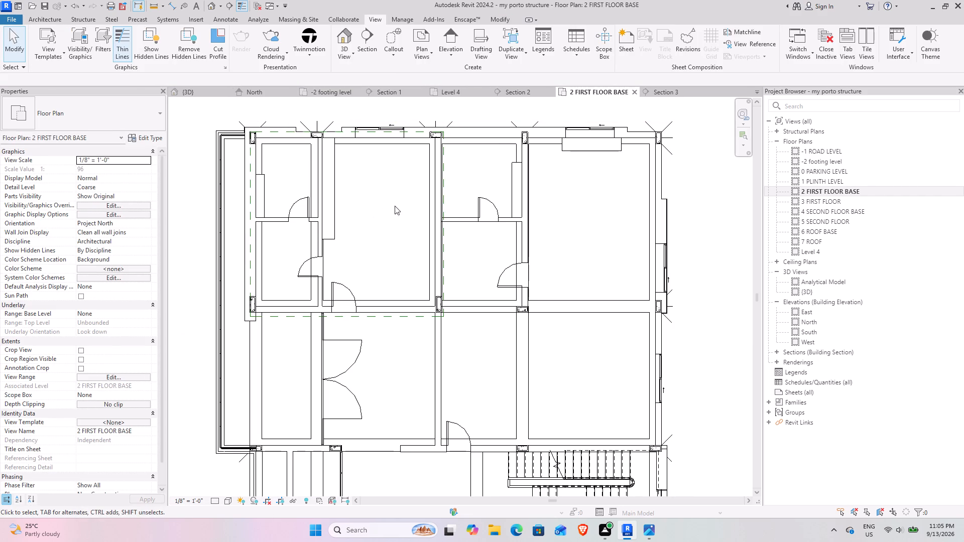
click(428, 318)
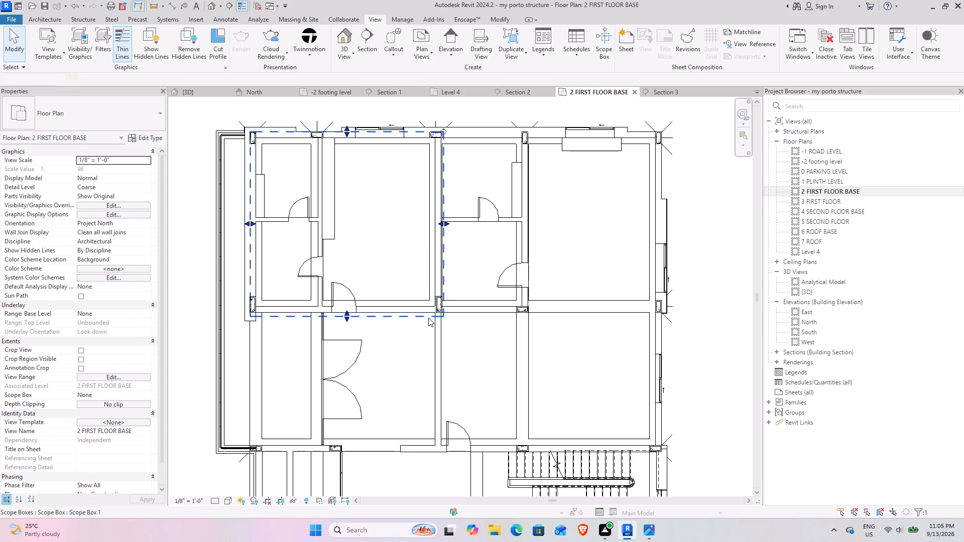
middle_drag(366, 225, 427, 214)
scroll(378, 185, up, 4)
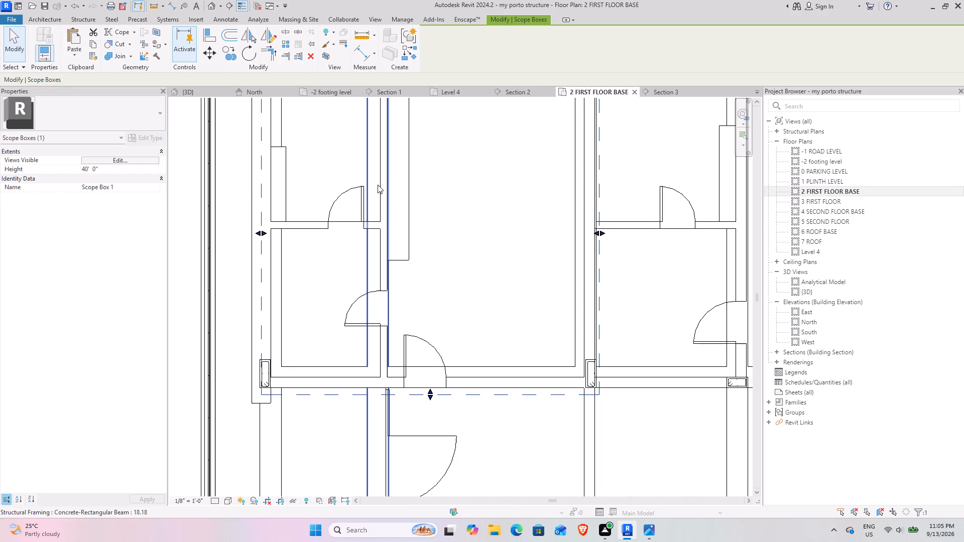
scroll(523, 202, down, 3)
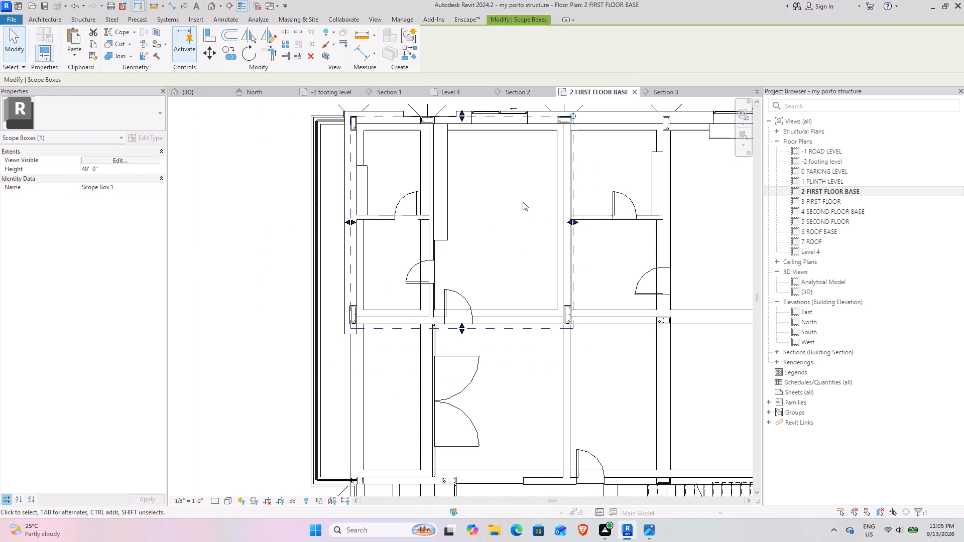
middle_drag(518, 202, 505, 241)
click(485, 229)
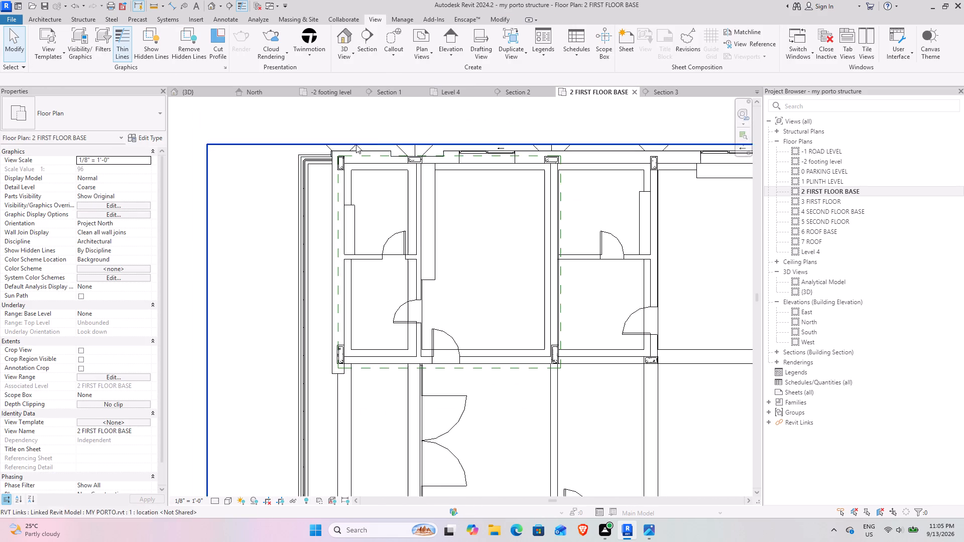
scroll(407, 176, up, 7)
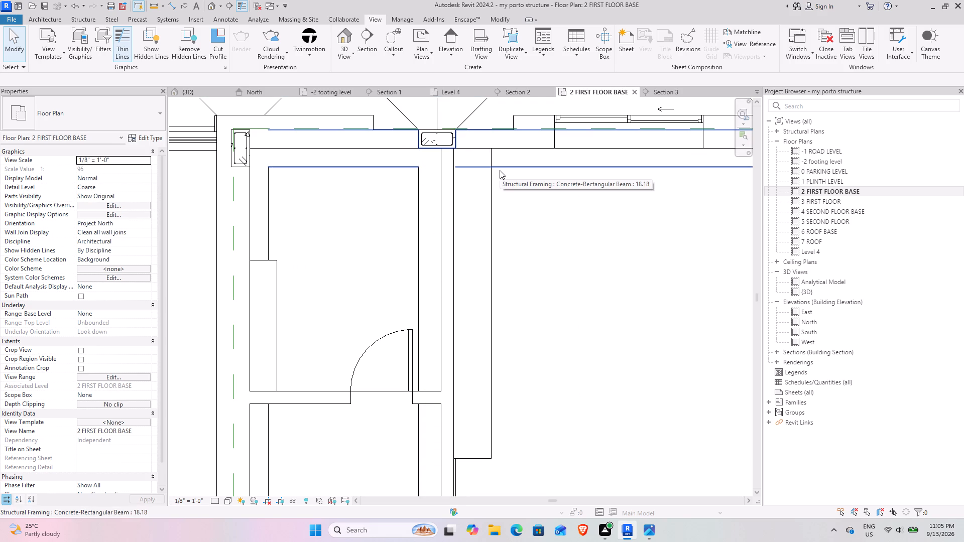
scroll(500, 170, down, 4)
middle_drag(531, 173, 452, 144)
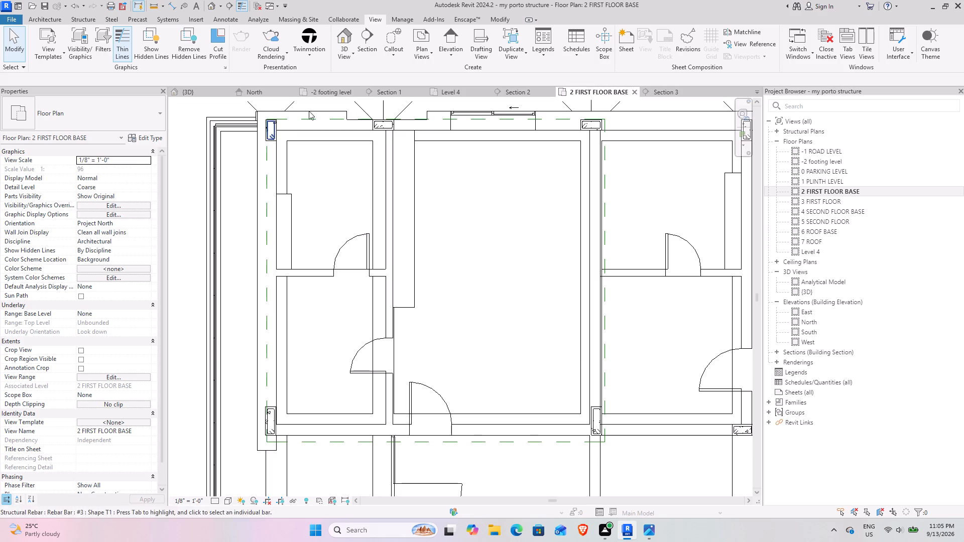
Switch to Section 3 and examine the floor slab and the reinforced beam sections beneath it.
click(659, 93)
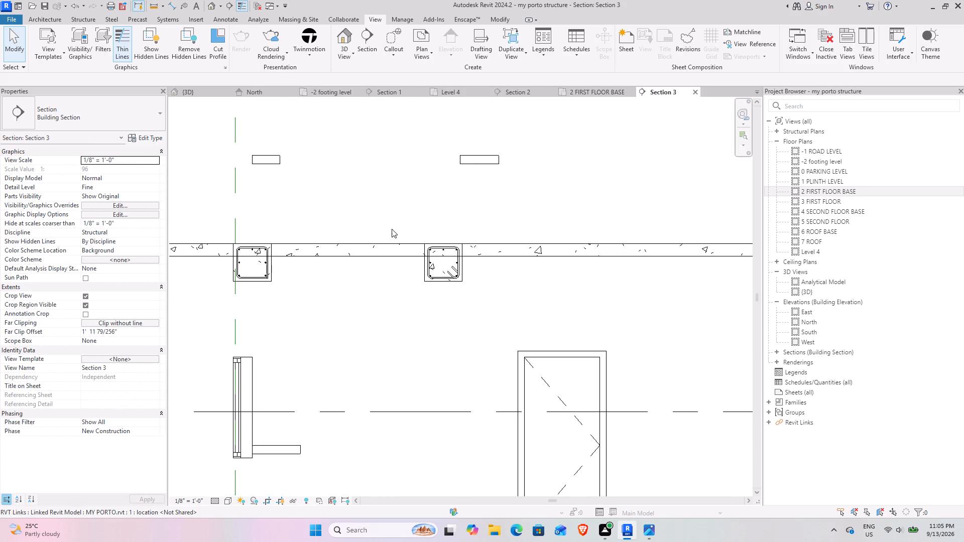
scroll(370, 225, down, 4)
middle_drag(329, 222, 414, 195)
scroll(403, 200, up, 4)
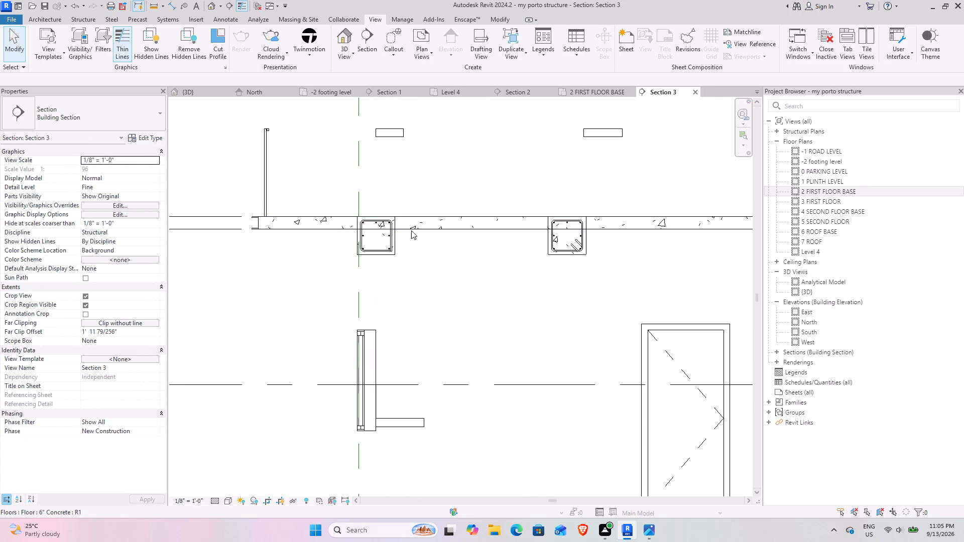
scroll(406, 228, up, 4)
scroll(353, 236, down, 3)
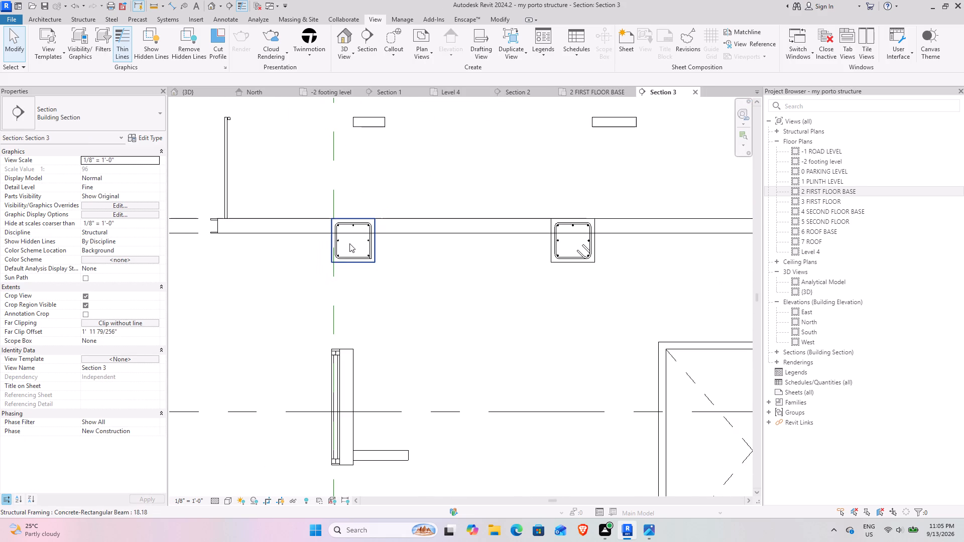
middle_drag(535, 243, 505, 256)
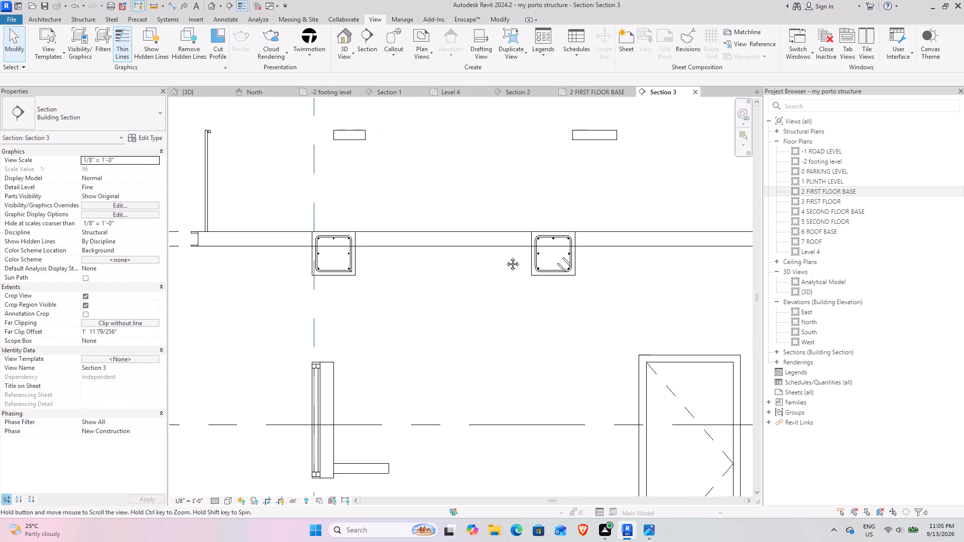
middle_drag(505, 256, 415, 256)
scroll(379, 252, up, 3)
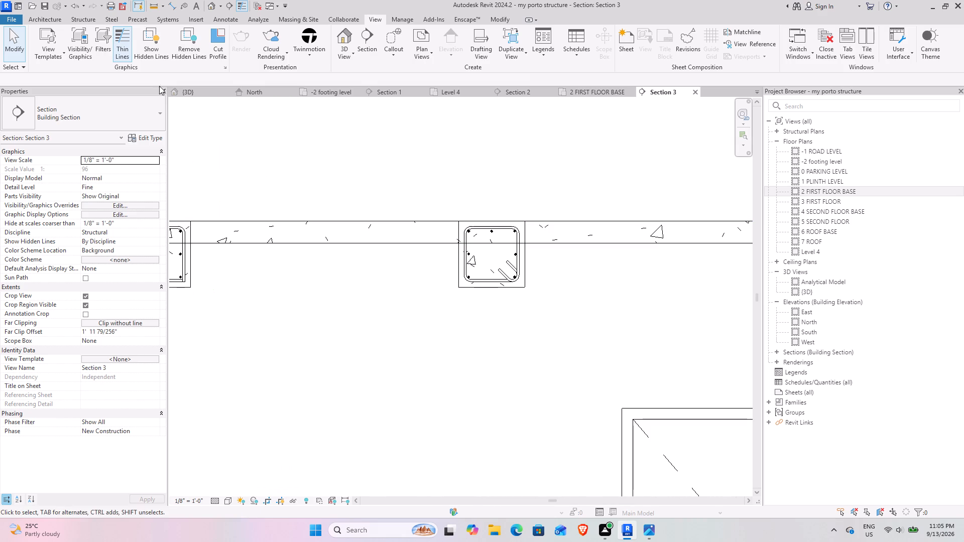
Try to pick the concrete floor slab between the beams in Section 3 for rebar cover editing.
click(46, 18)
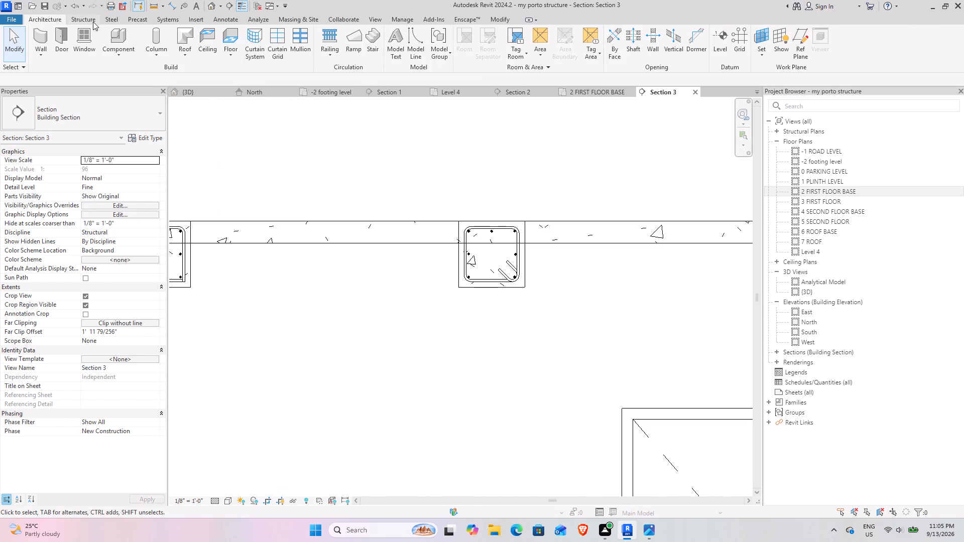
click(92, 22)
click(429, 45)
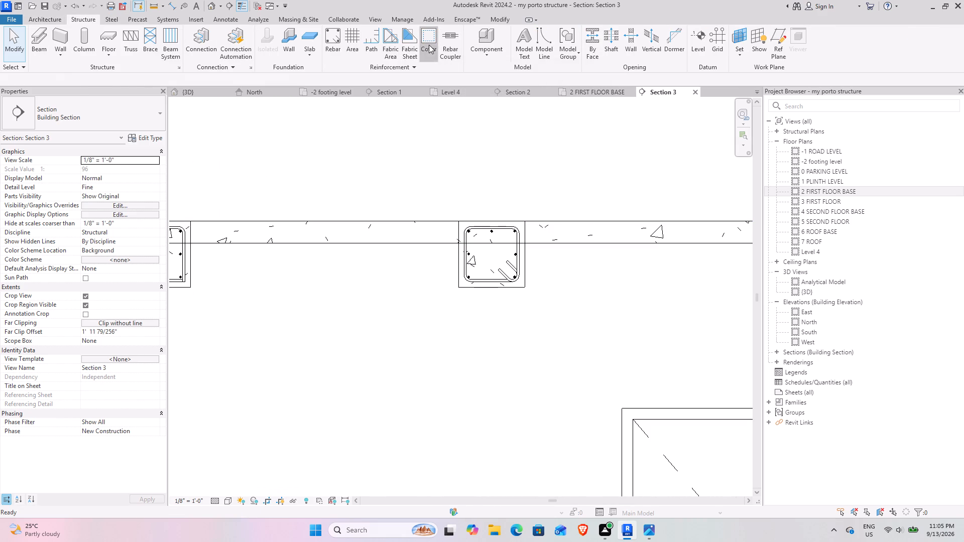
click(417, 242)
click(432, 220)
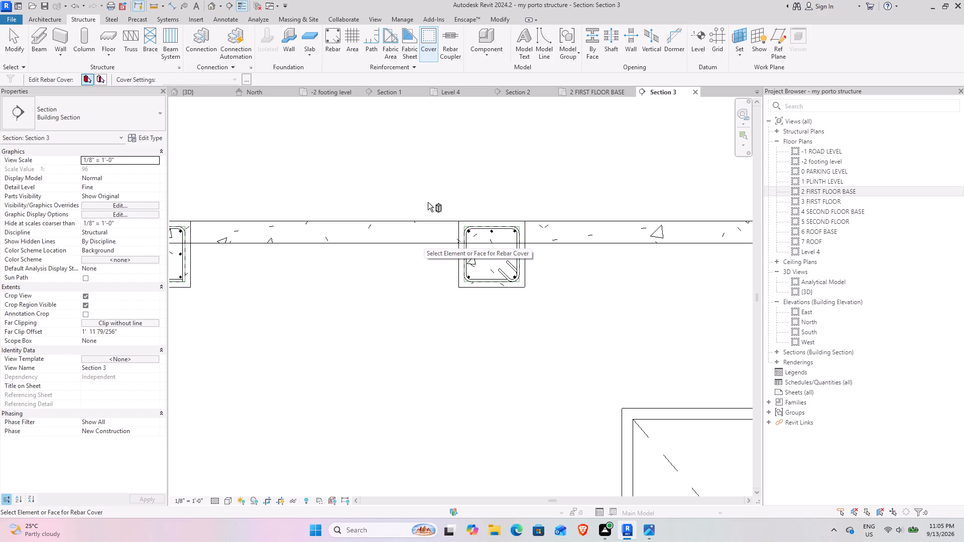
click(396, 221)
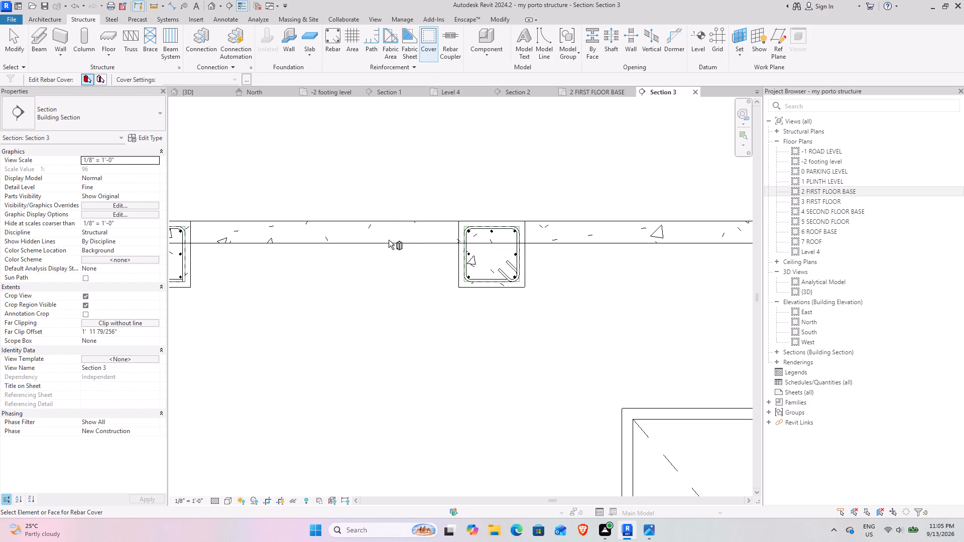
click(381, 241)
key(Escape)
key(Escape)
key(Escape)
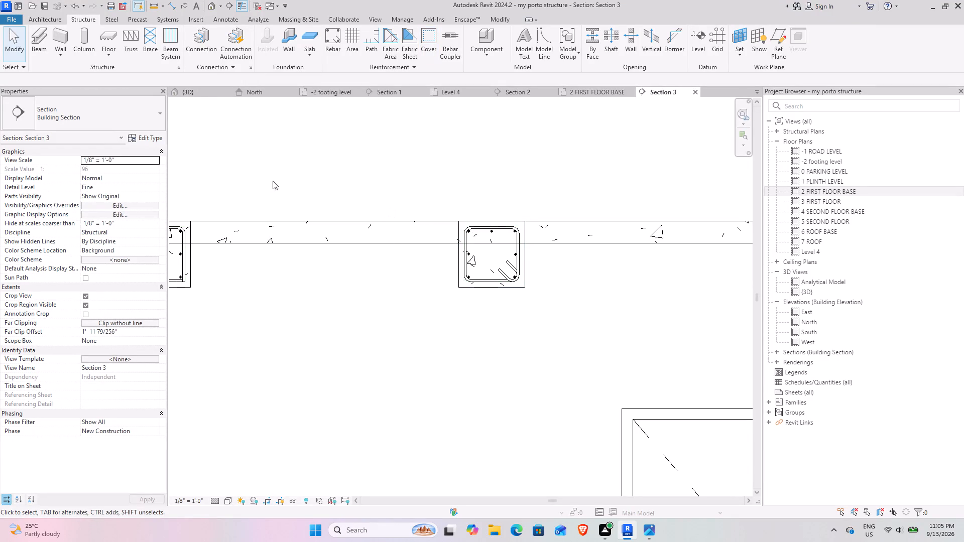
Switch to the 3D view and examine the reinforced frame and floor slabs from several sides.
click(196, 96)
scroll(485, 247, down, 4)
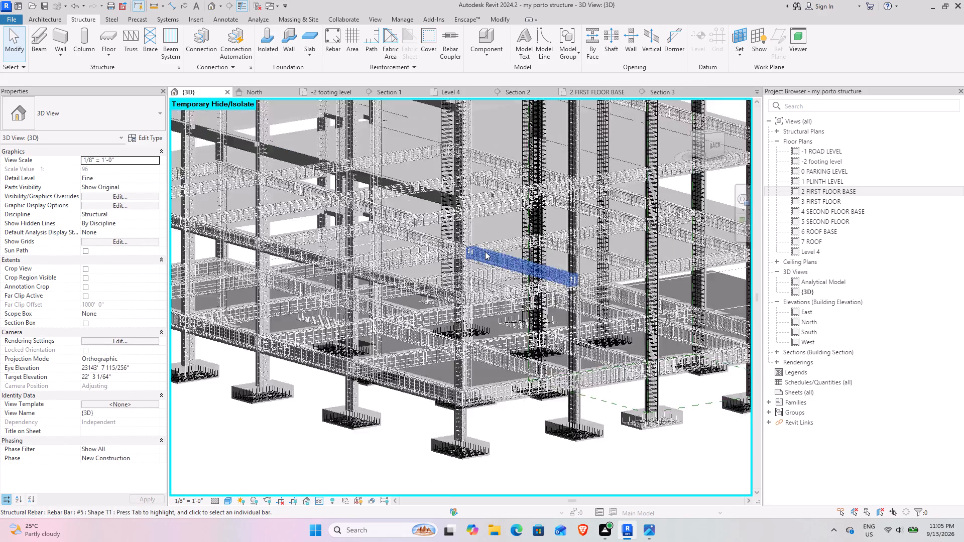
shift+middle_drag(536, 240, 679, 254)
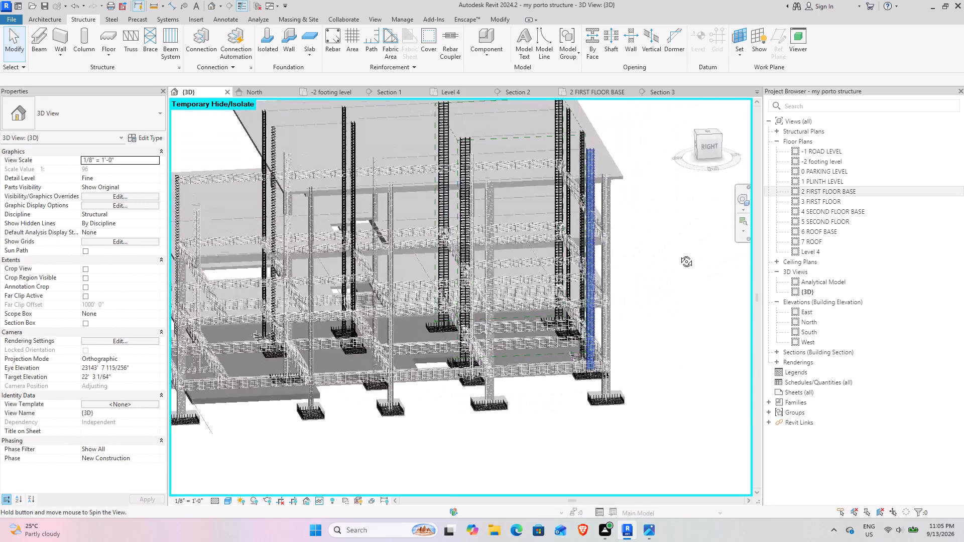
shift+middle_drag(679, 254, 712, 261)
shift+middle_drag(524, 261, 592, 258)
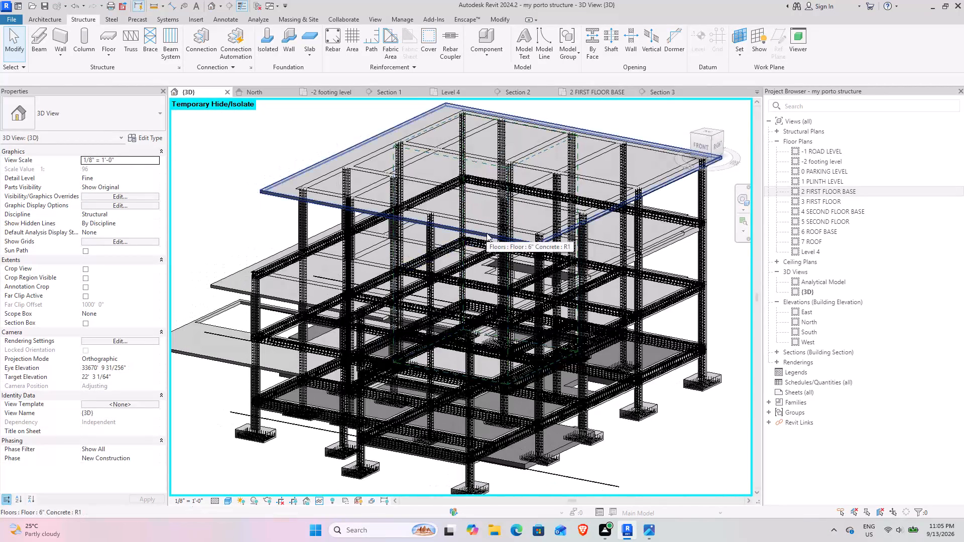
Return to Section 3, select the 3 FIRST FLOOR slab and review the floor types available for it.
click(662, 93)
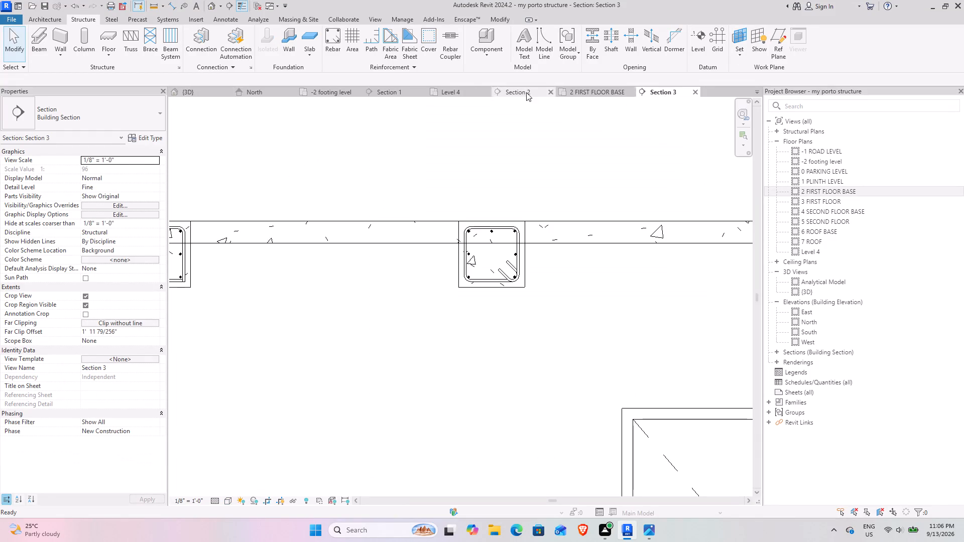
click(331, 35)
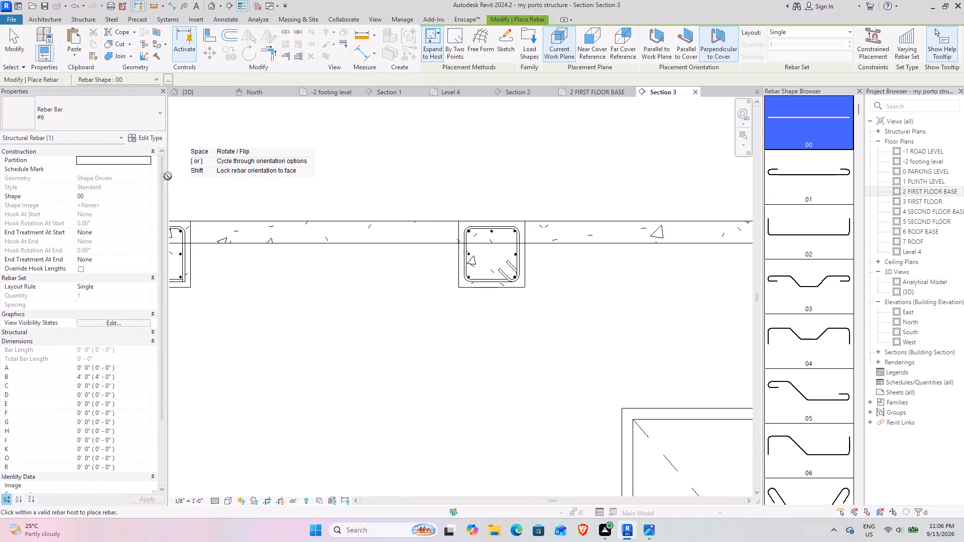
click(14, 52)
click(381, 246)
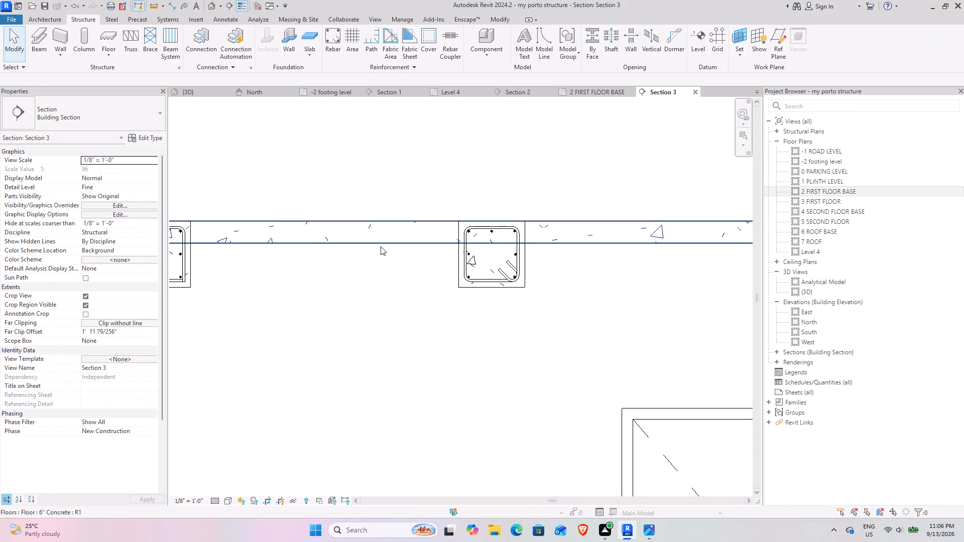
click(77, 114)
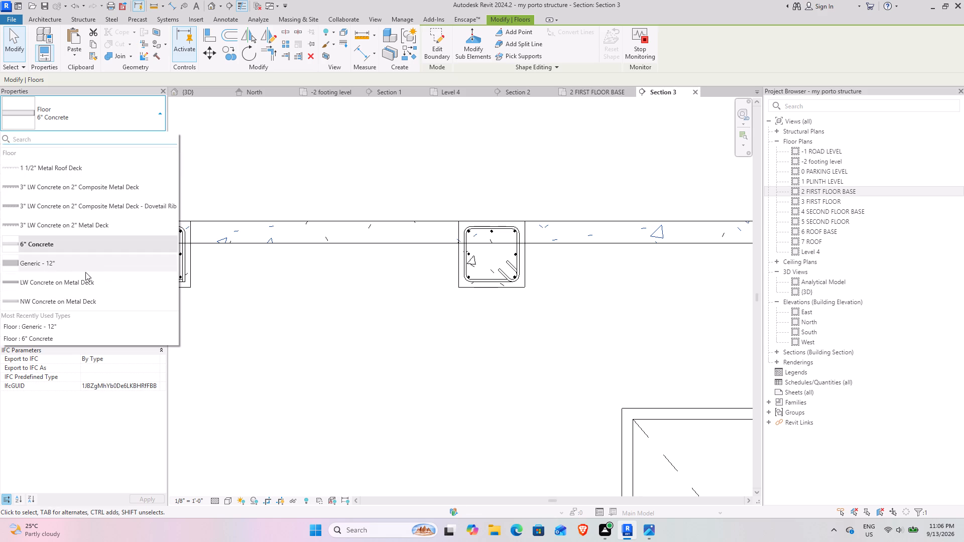
scroll(74, 203, up, 8)
scroll(54, 196, down, 5)
click(109, 107)
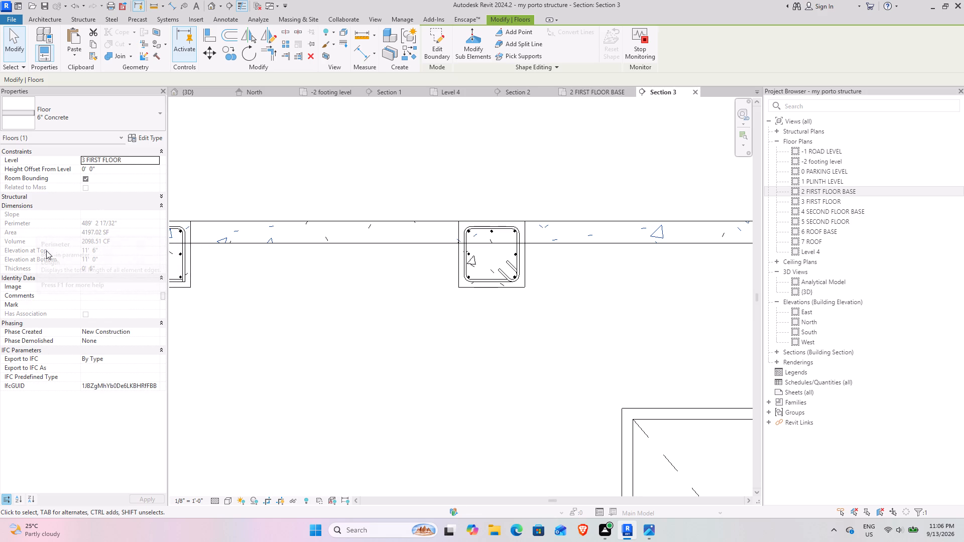
Review the slab's 6" Concrete type properties, including its Function and structural material, and leave them without applying changes.
click(278, 283)
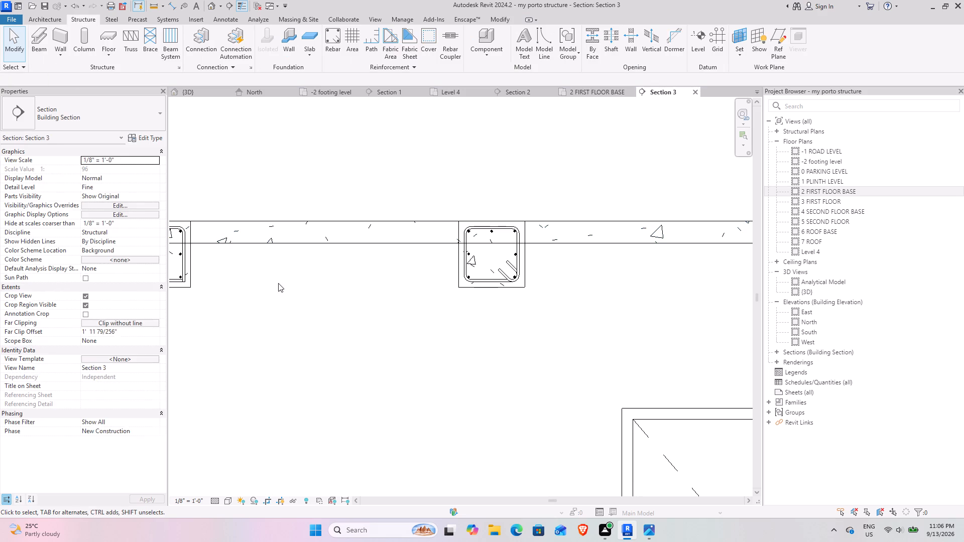
click(278, 244)
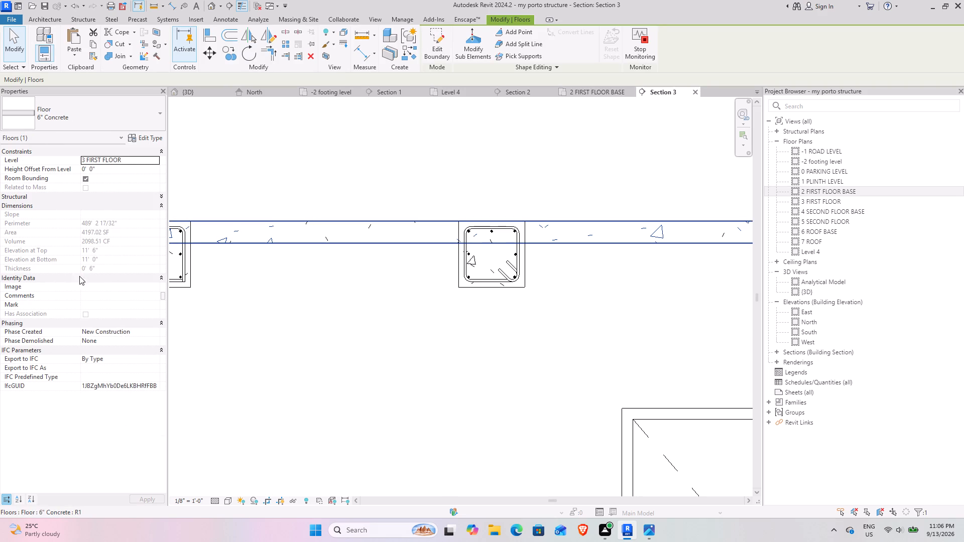
click(137, 134)
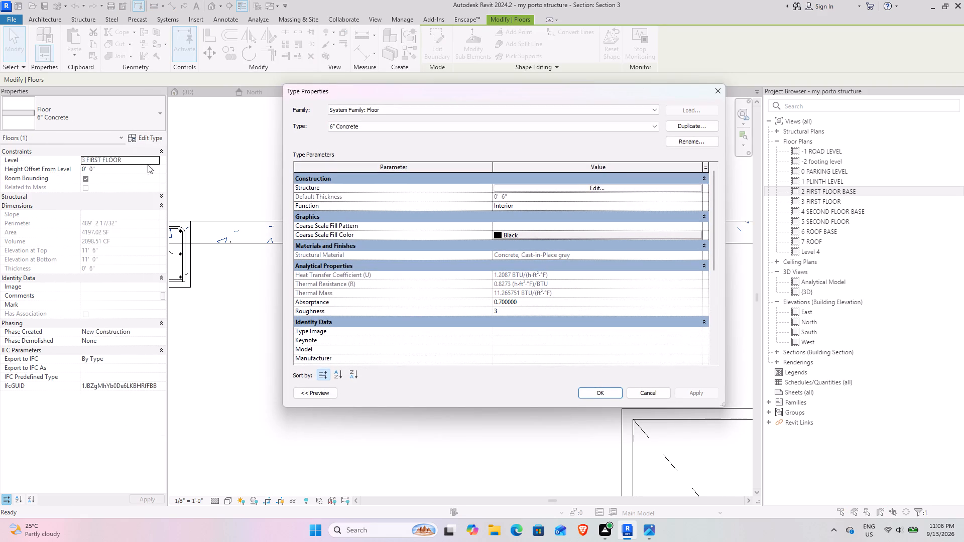
click(519, 203)
click(700, 207)
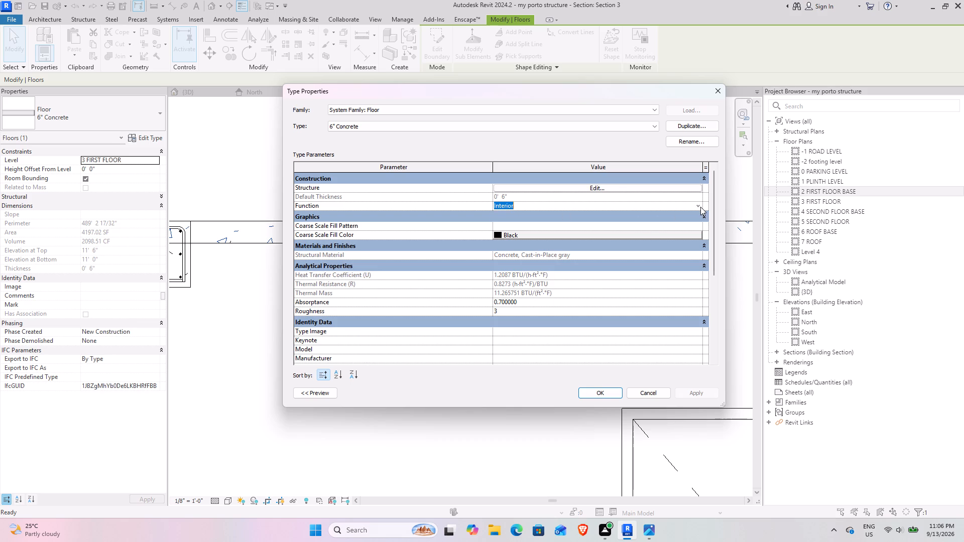
click(700, 207)
scroll(488, 257, down, 3)
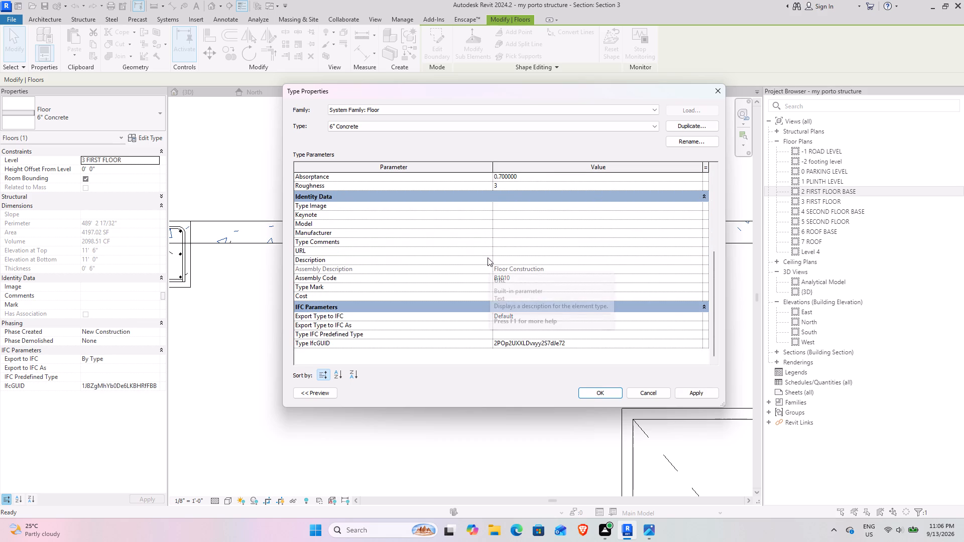
scroll(488, 257, down, 1)
scroll(406, 236, up, 1)
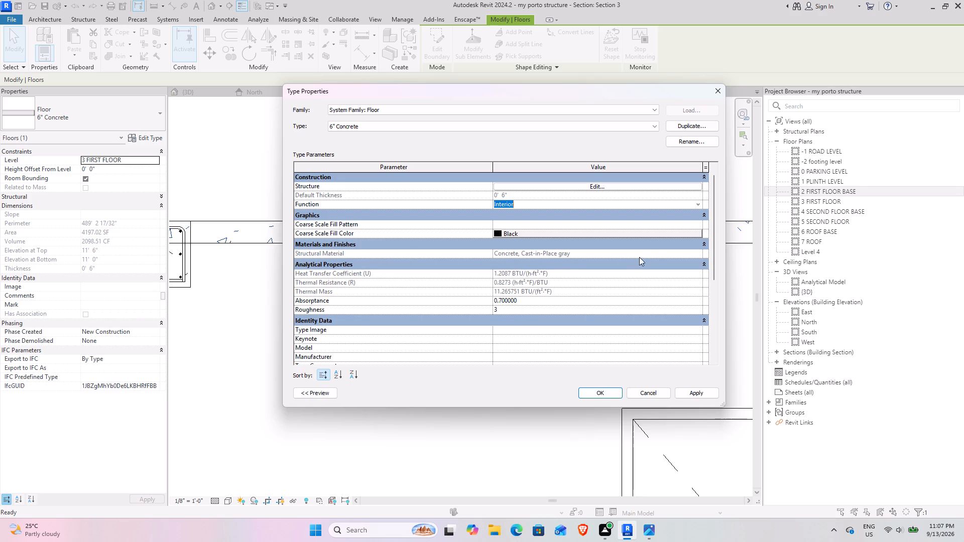
double_click(653, 252)
click(647, 390)
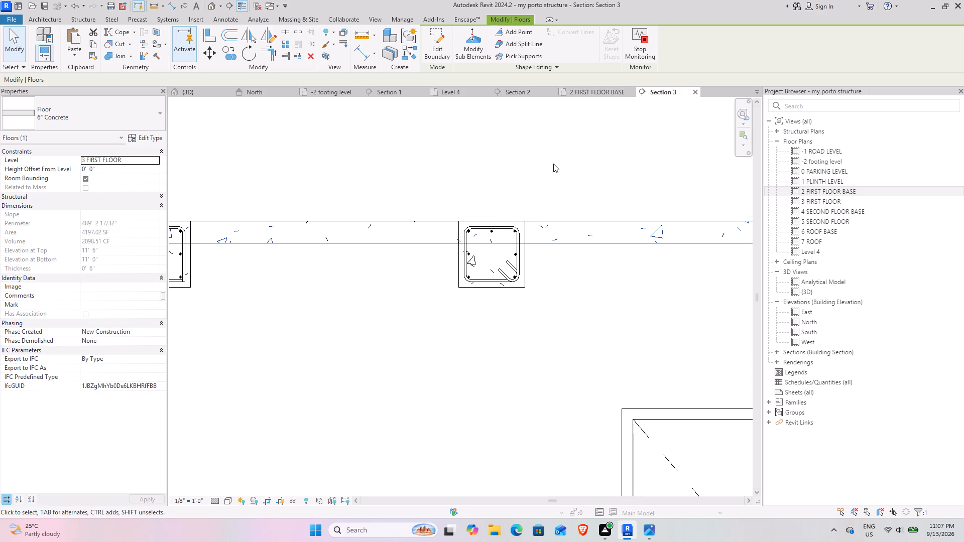
Select the 3 FIRST FLOOR slab in Section 3 and stop monitoring it.
click(477, 172)
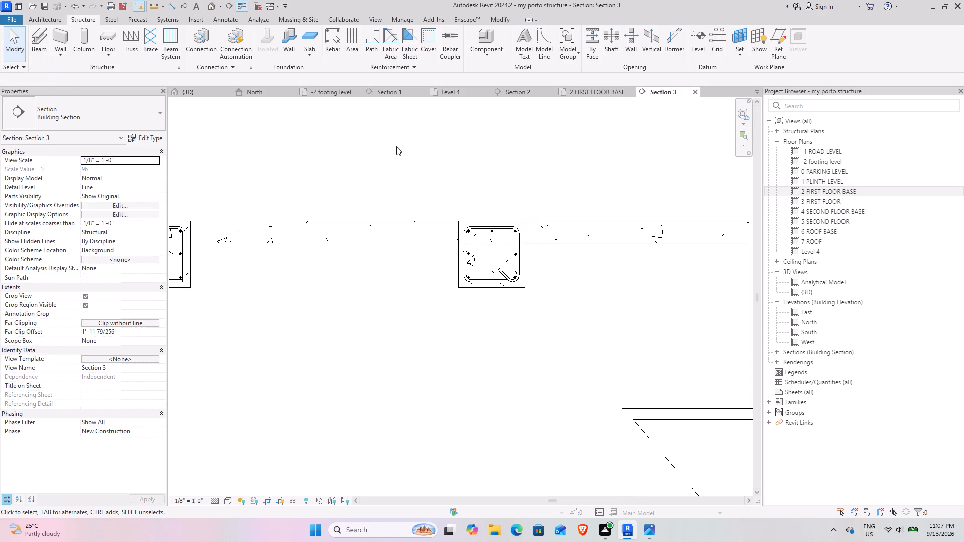
click(333, 239)
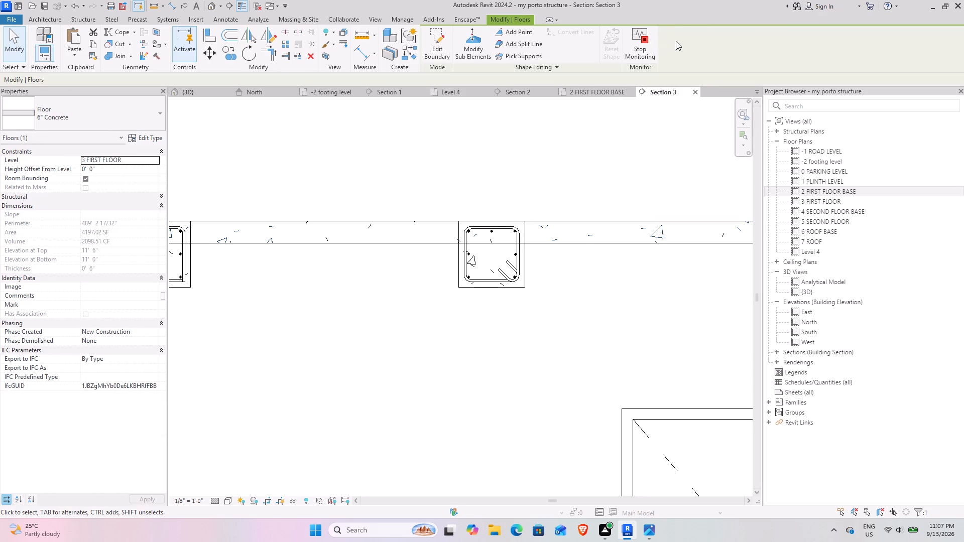
click(638, 55)
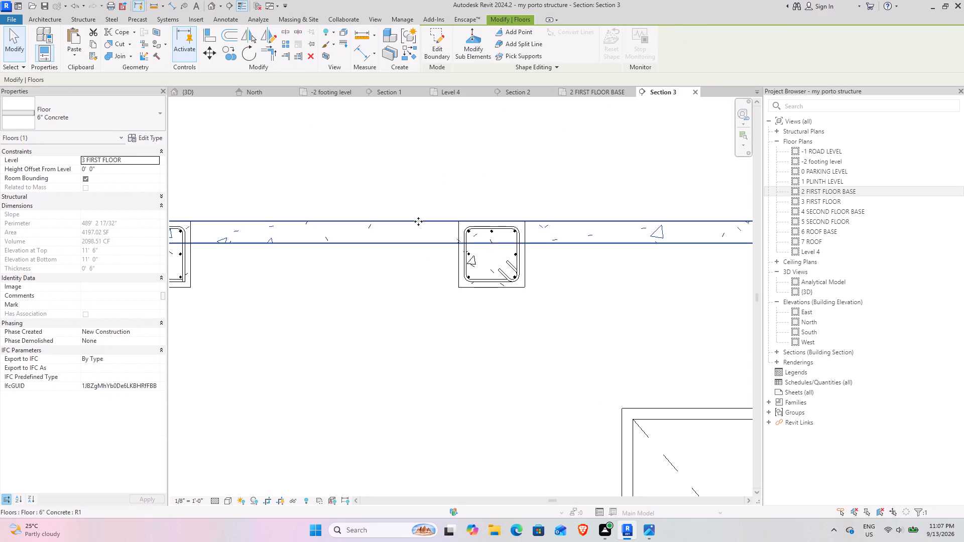
Select the 3 FIRST FLOOR slab in Section 3, locate it in the 3D view and examine the structure from several sides.
click(418, 221)
click(400, 232)
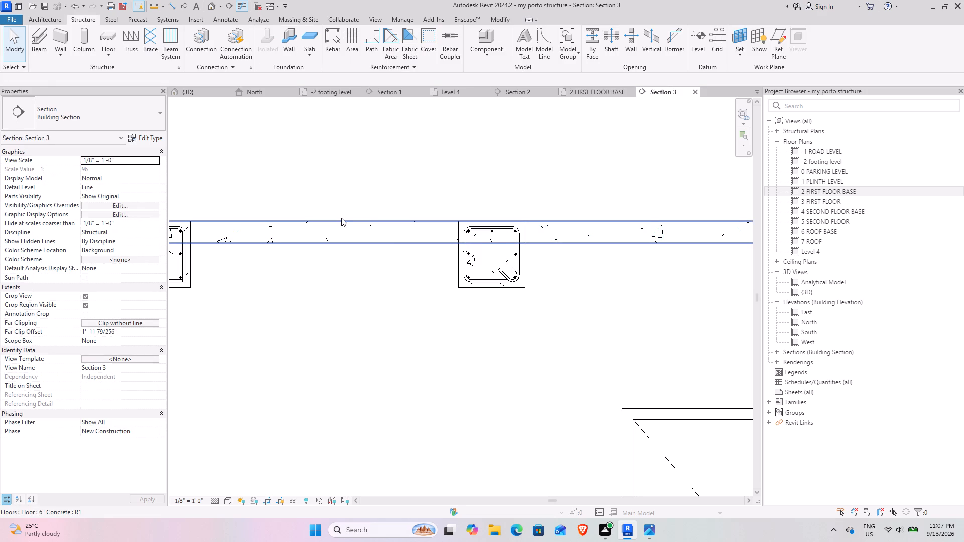
click(341, 218)
scroll(332, 137, down, 4)
click(202, 90)
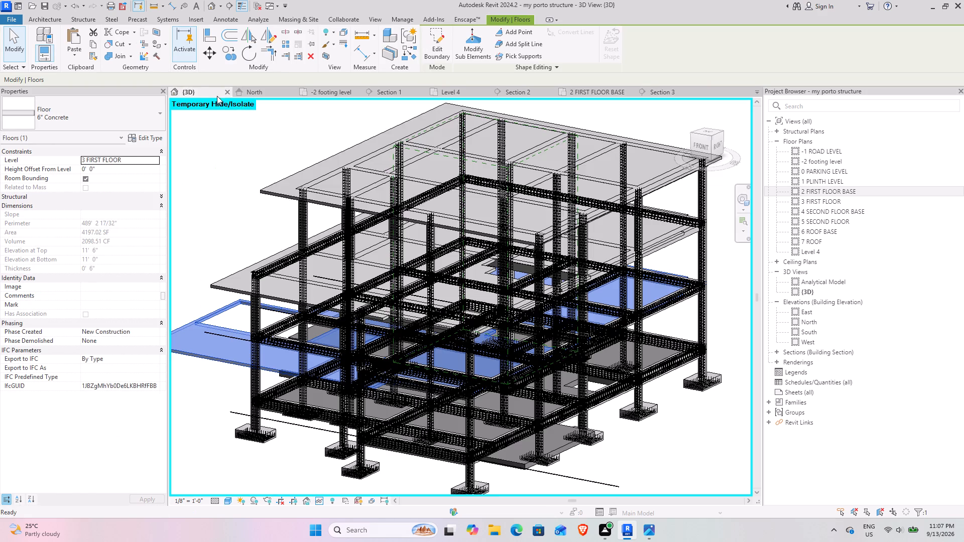
click(691, 455)
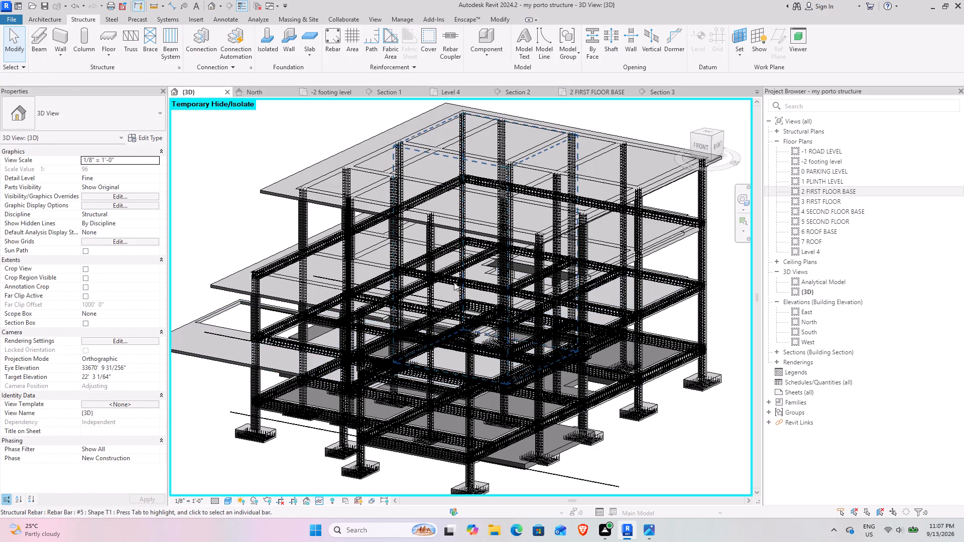
scroll(441, 278, down, 4)
middle_drag(376, 276, 588, 260)
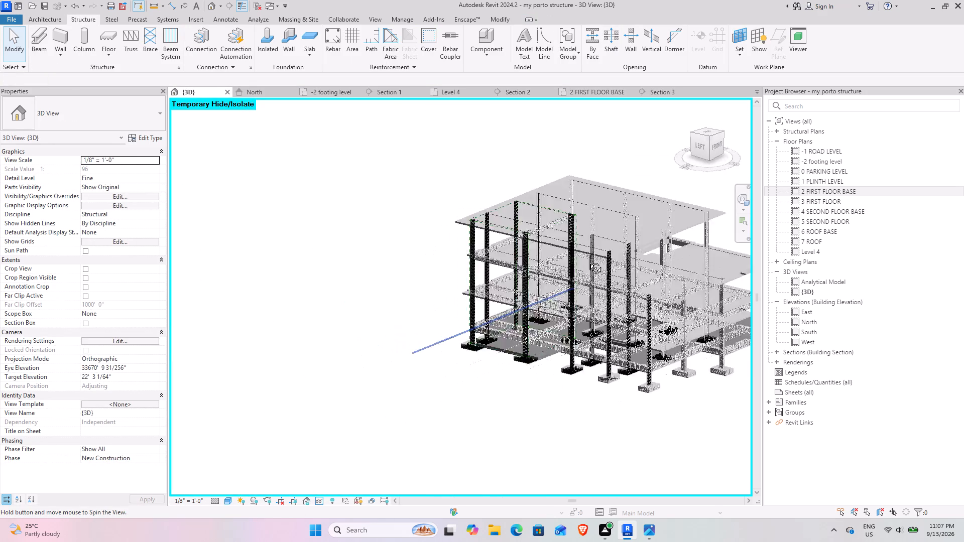
middle_drag(588, 260, 602, 248)
middle_drag(585, 249, 320, 289)
shift+middle_drag(490, 303, 505, 237)
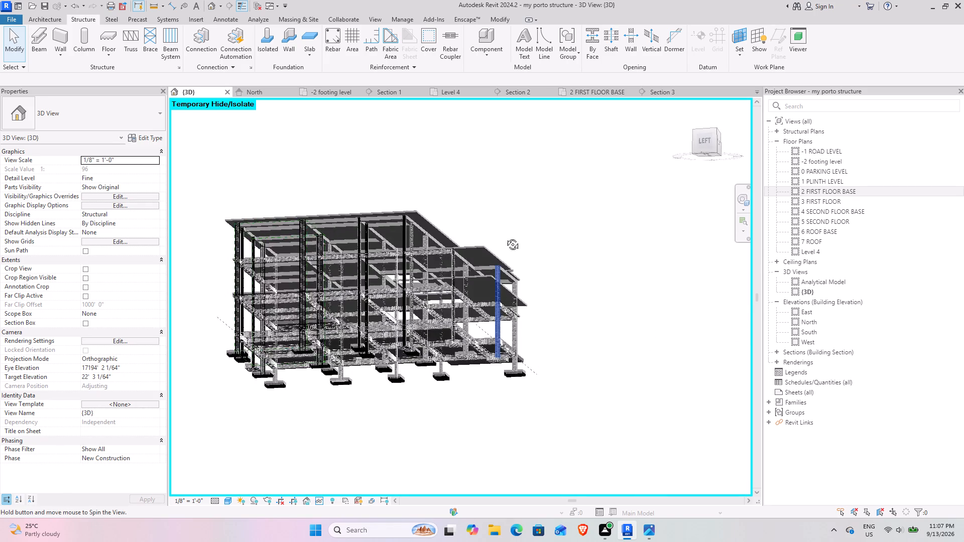
shift+middle_drag(505, 237, 477, 318)
scroll(378, 291, up, 3)
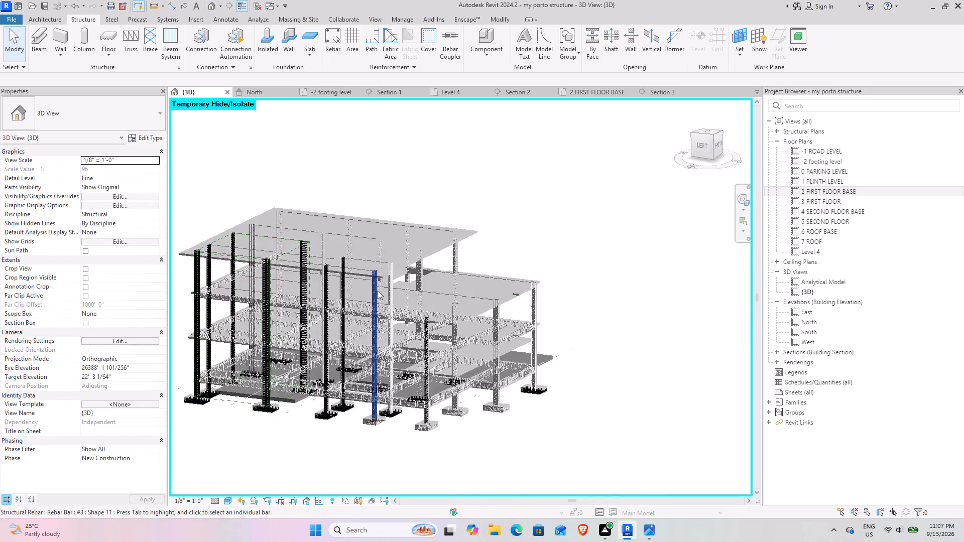
scroll(378, 291, up, 2)
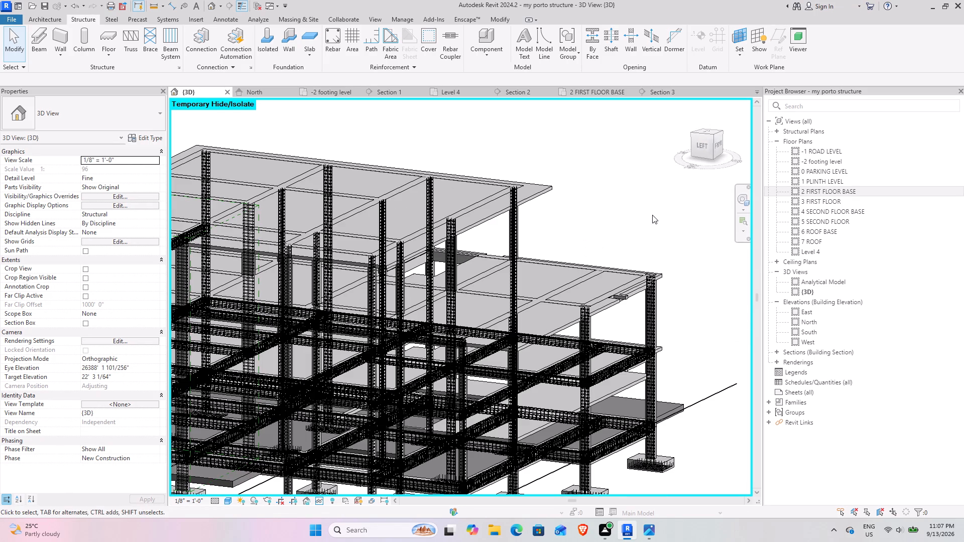
scroll(470, 278, down, 4)
middle_drag(388, 294, 447, 383)
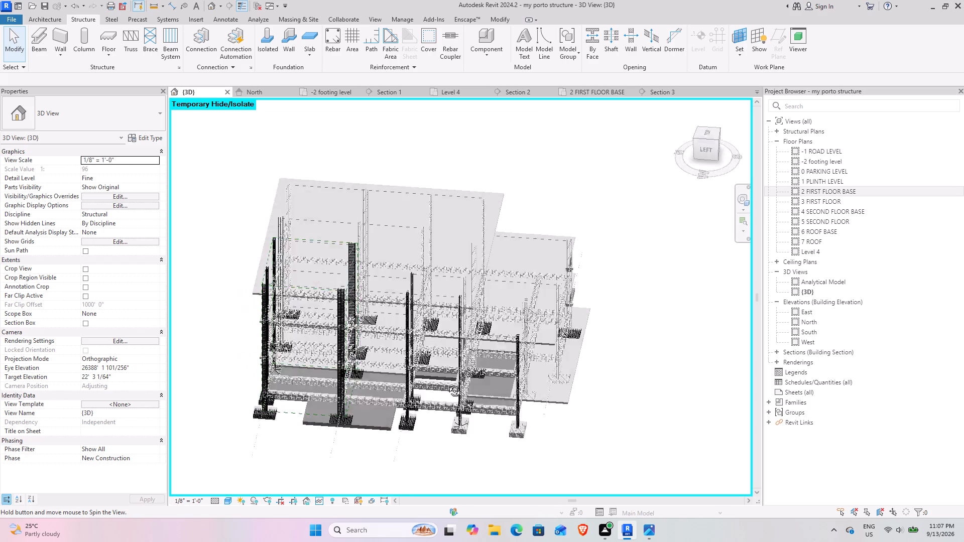
middle_drag(447, 383, 583, 188)
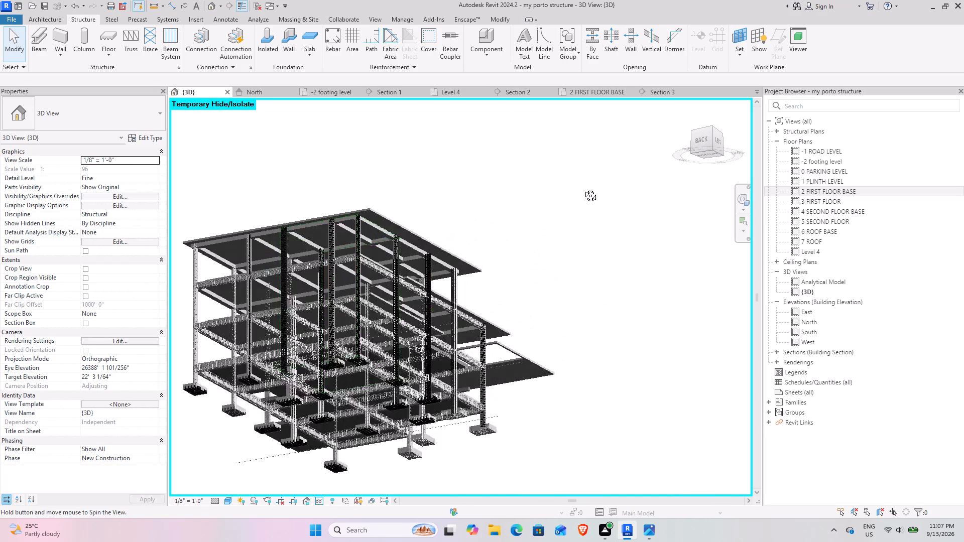
middle_drag(583, 188, 449, 364)
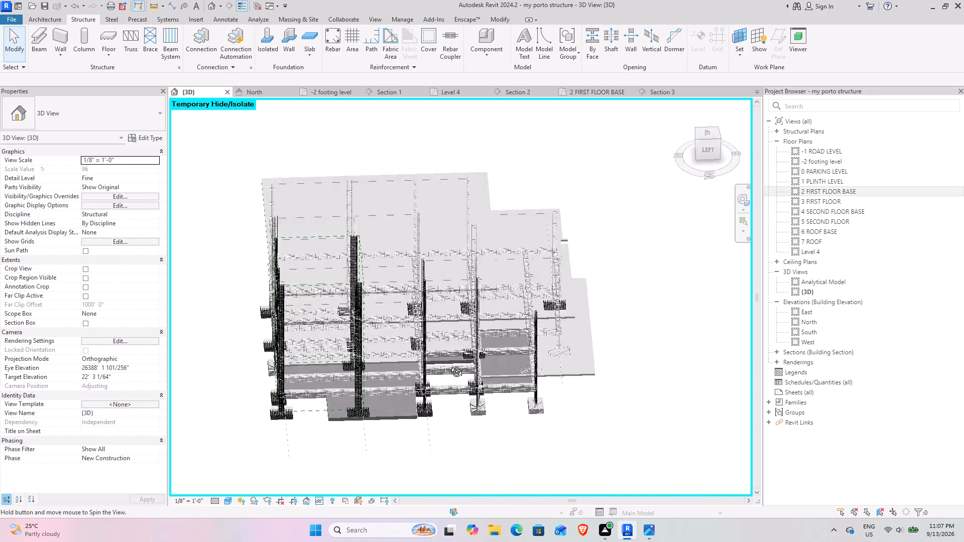
middle_drag(449, 364, 384, 372)
middle_drag(357, 358, 450, 232)
Set the 3D view's detail level to Coarse and its visual style to Realistic.
click(212, 504)
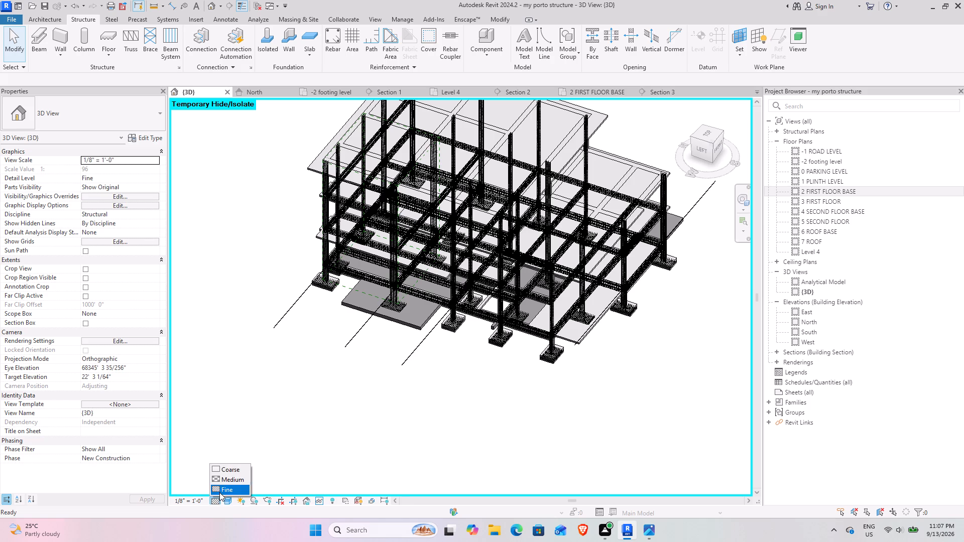
click(226, 472)
click(229, 501)
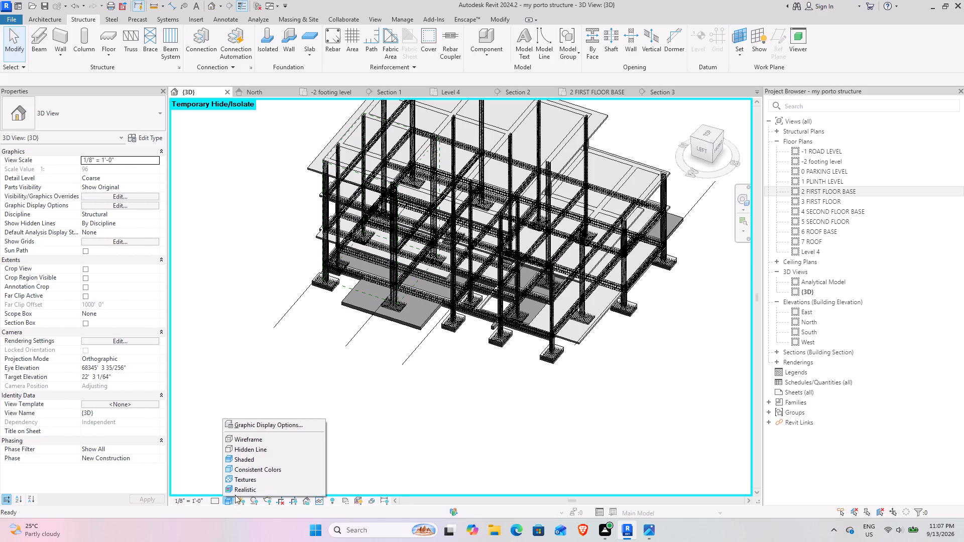
click(238, 487)
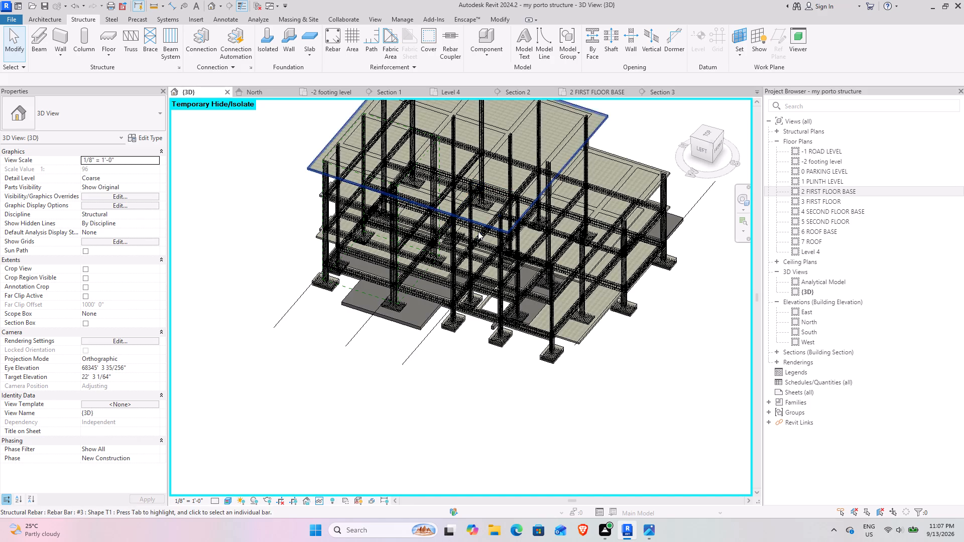
Examine the floor slabs, beams and columns of the 3D model from above, below and several sides.
shift+middle_drag(478, 232, 395, 215)
scroll(409, 224, up, 2)
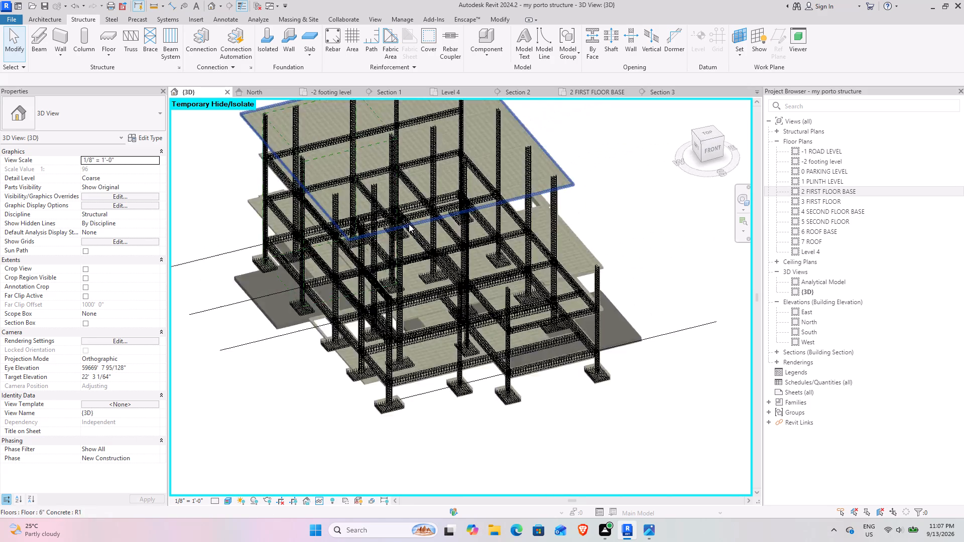
scroll(409, 224, up, 2)
scroll(406, 294, up, 4)
scroll(363, 298, down, 5)
shift+middle_drag(424, 201, 497, 136)
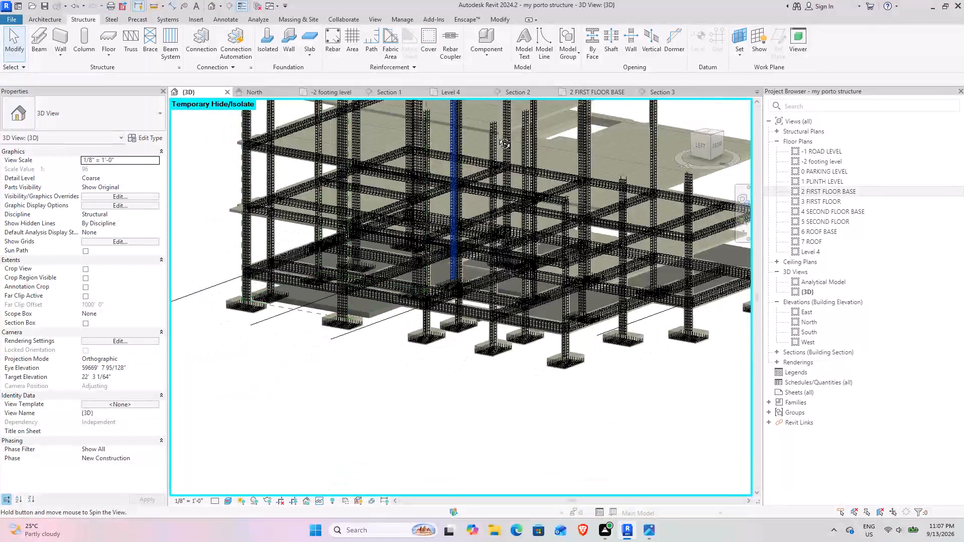
shift+middle_drag(497, 136, 538, 86)
middle_drag(512, 108, 316, 347)
middle_drag(320, 347, 393, 270)
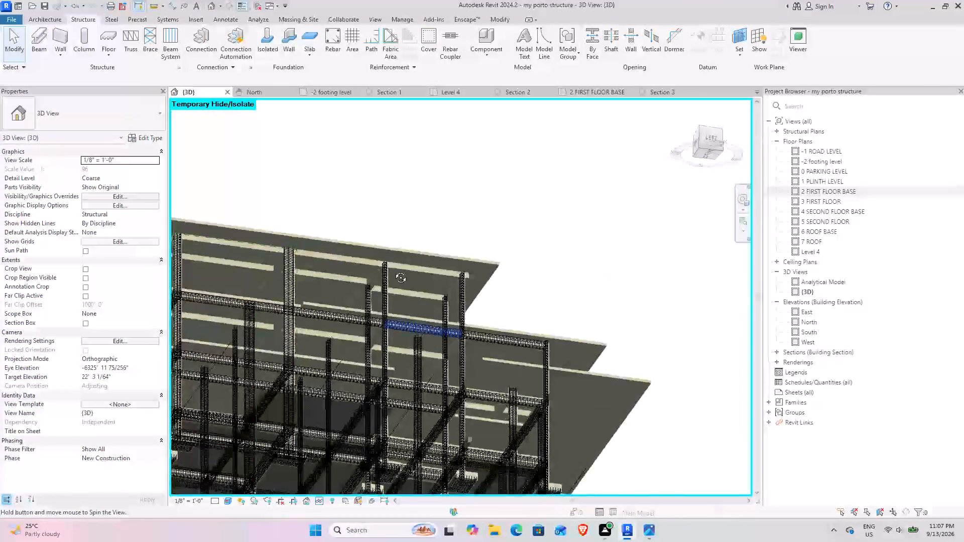
middle_drag(393, 270, 312, 343)
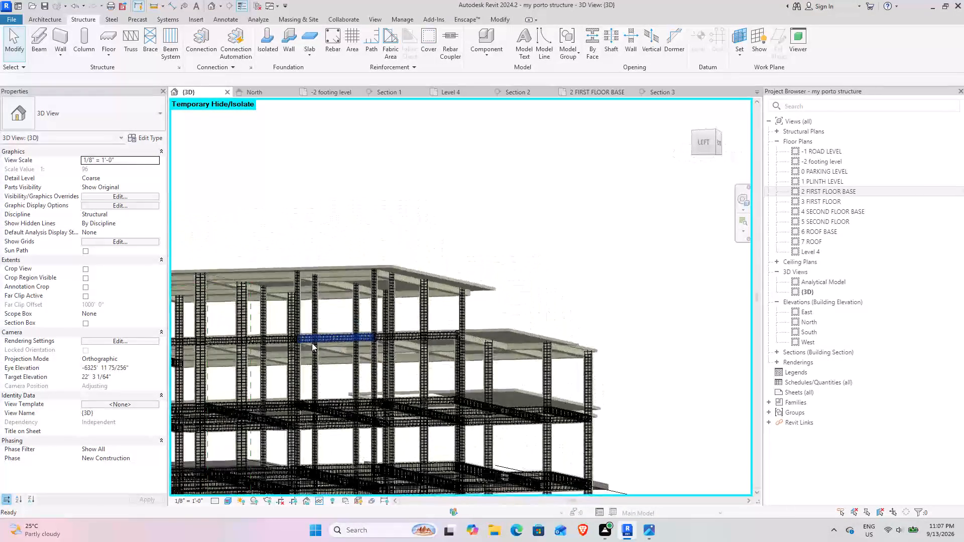
middle_drag(365, 301, 559, 182)
shift+middle_drag(538, 210, 434, 289)
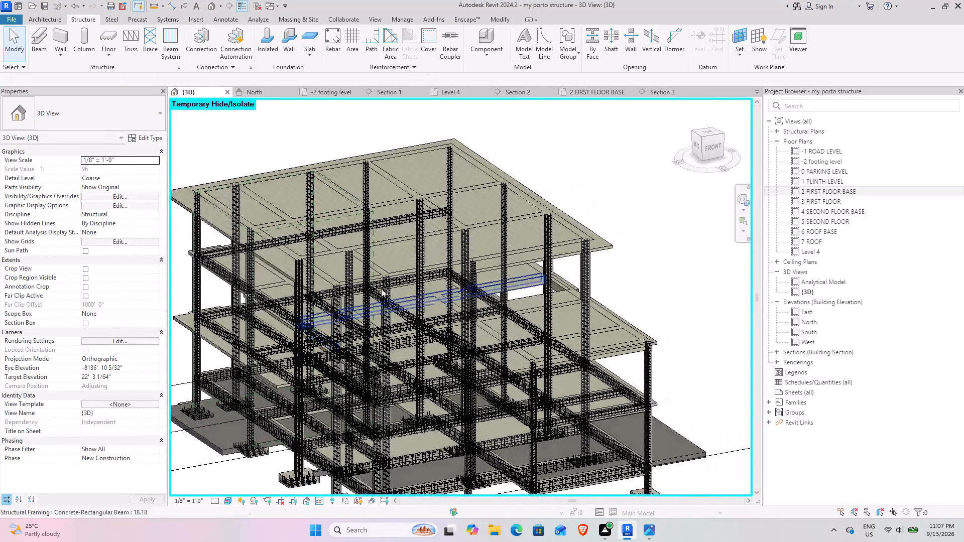
middle_drag(337, 296, 479, 175)
shift+middle_drag(451, 211, 399, 227)
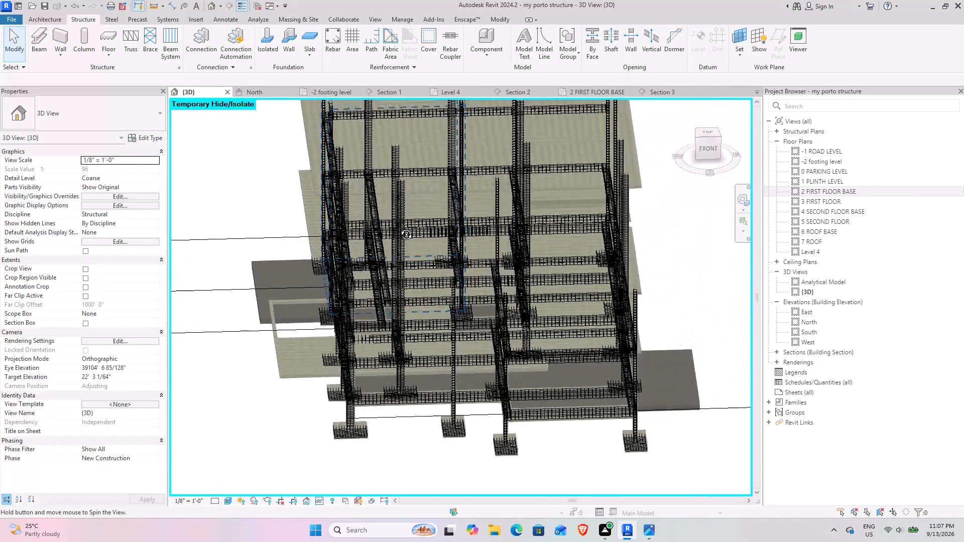
shift+middle_drag(399, 227, 396, 229)
middle_drag(396, 229, 246, 269)
middle_drag(245, 270, 388, 242)
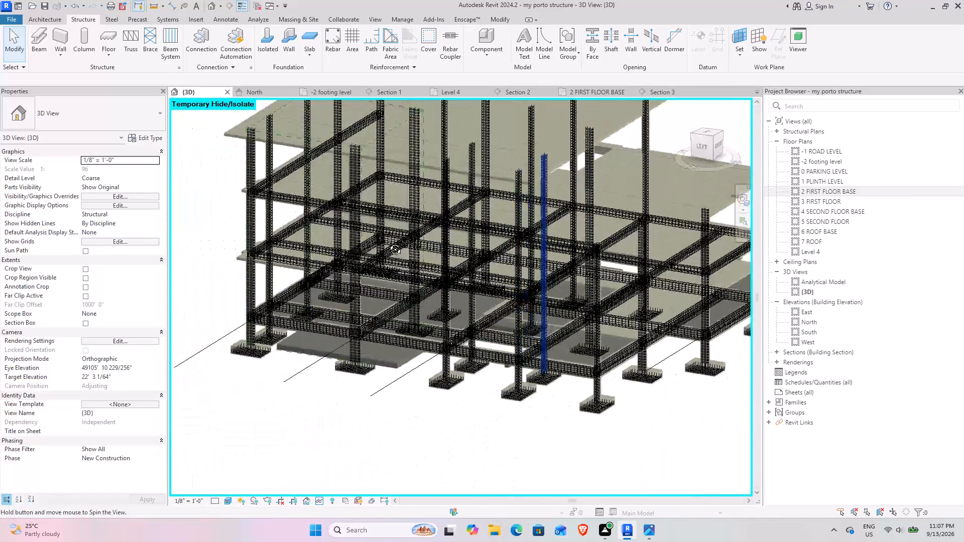
middle_drag(388, 242, 285, 214)
scroll(386, 221, down, 4)
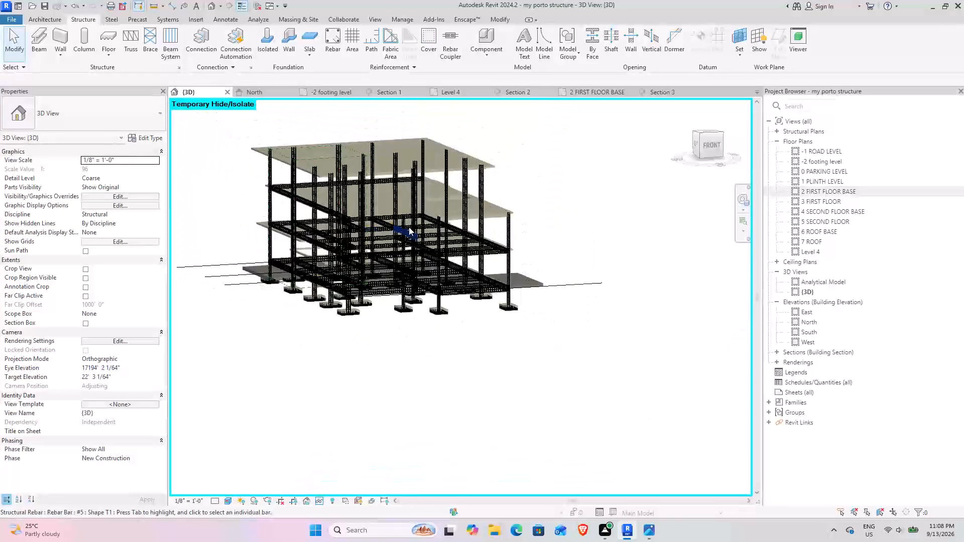
middle_drag(495, 212, 464, 229)
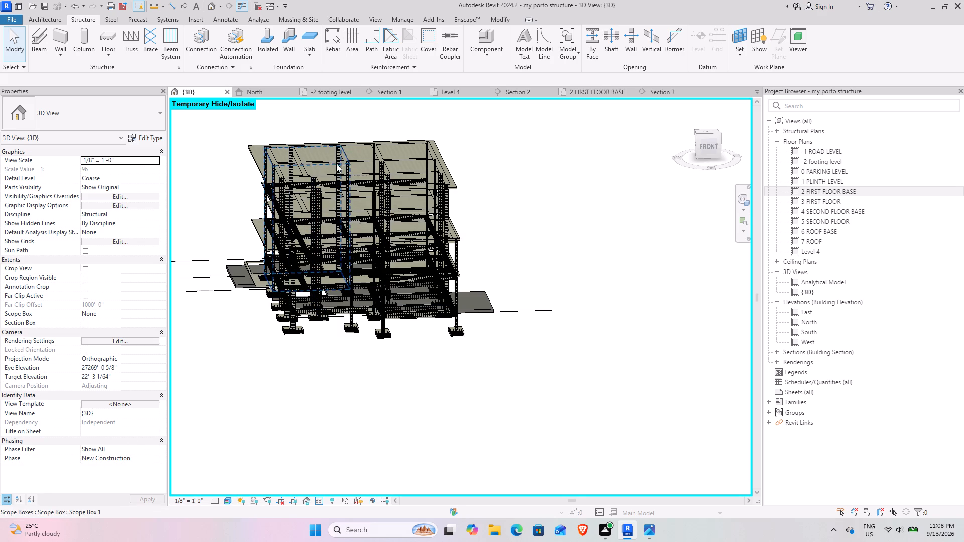
scroll(339, 146, up, 3)
scroll(312, 179, up, 4)
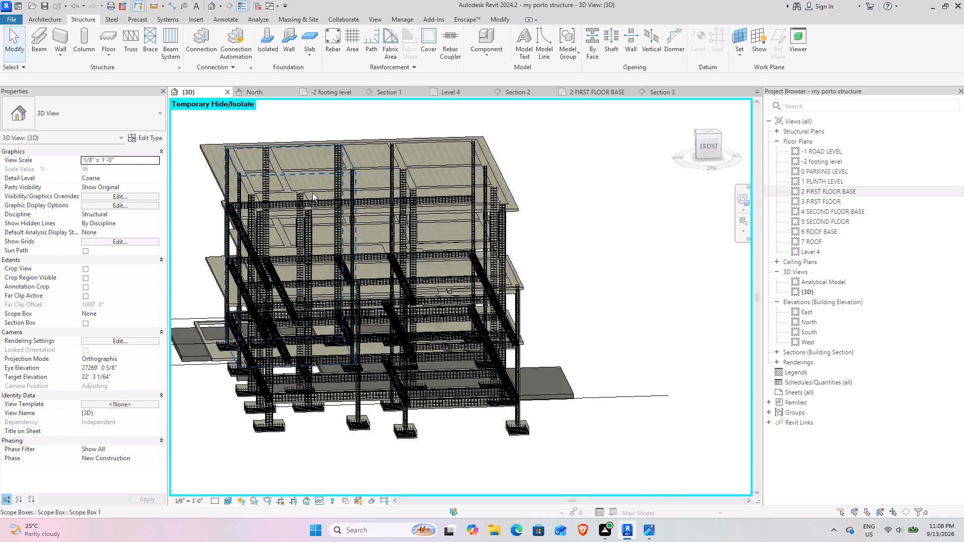
scroll(361, 257, down, 3)
shift+middle_drag(376, 286, 471, 230)
middle_drag(460, 235, 401, 321)
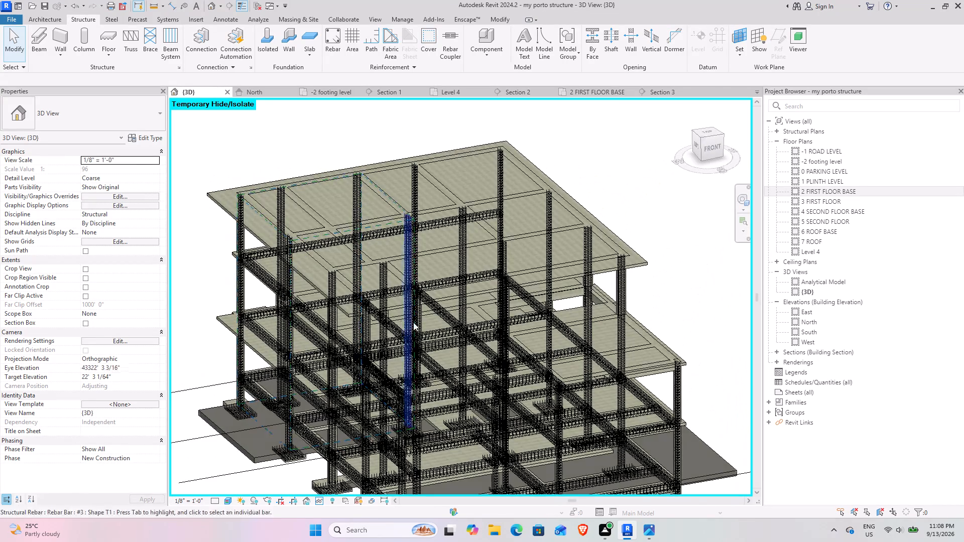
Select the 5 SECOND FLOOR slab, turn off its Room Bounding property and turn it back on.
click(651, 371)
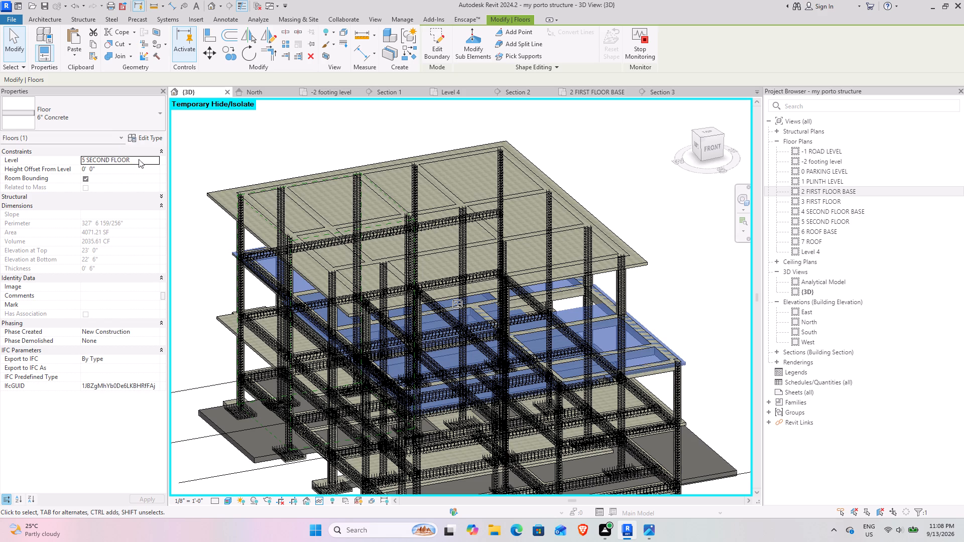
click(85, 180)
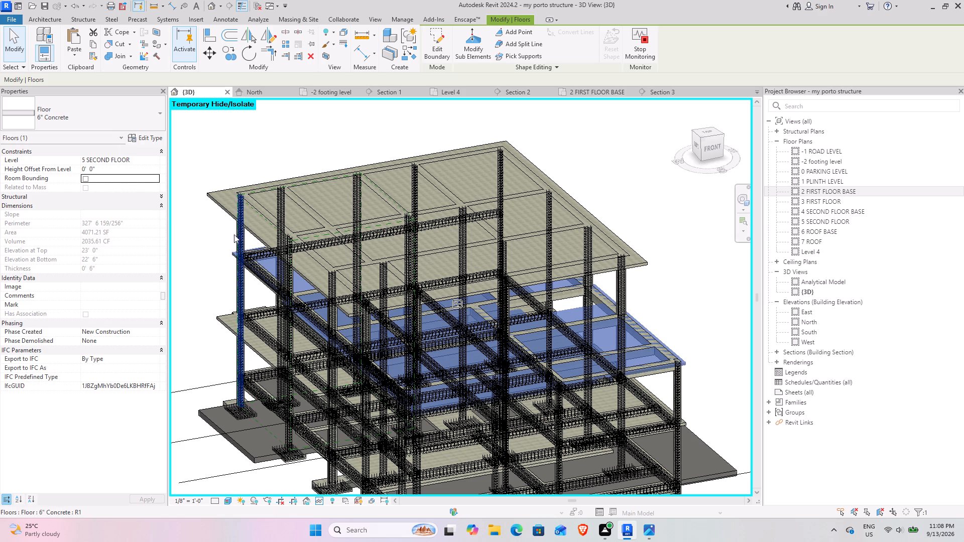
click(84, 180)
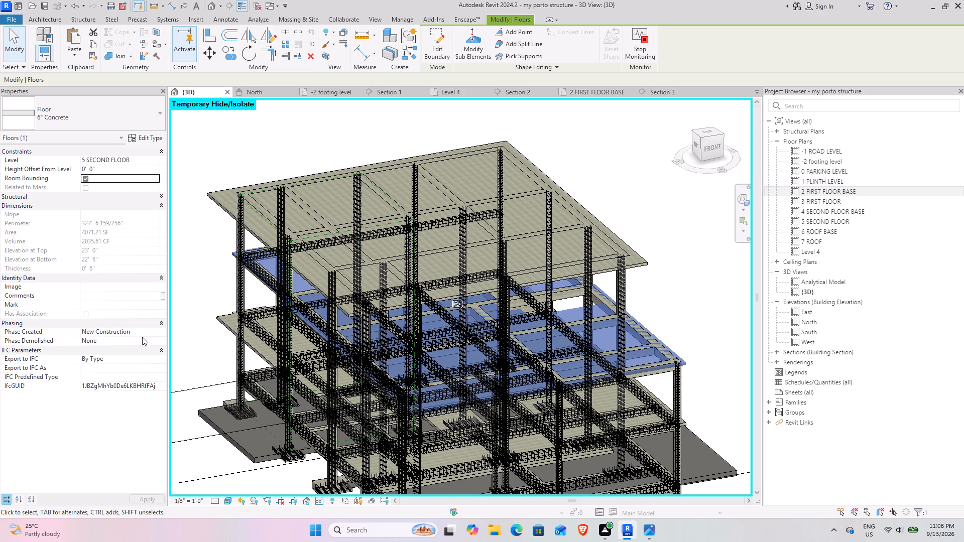
Set both Phase Created and Phase Demolished to Existing for the 5 SECOND FLOOR slab.
click(159, 334)
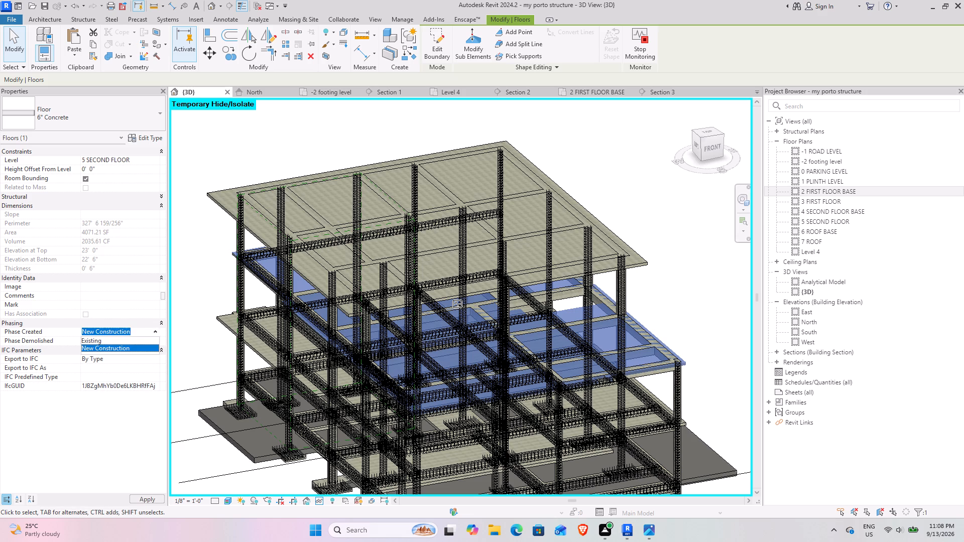
click(117, 340)
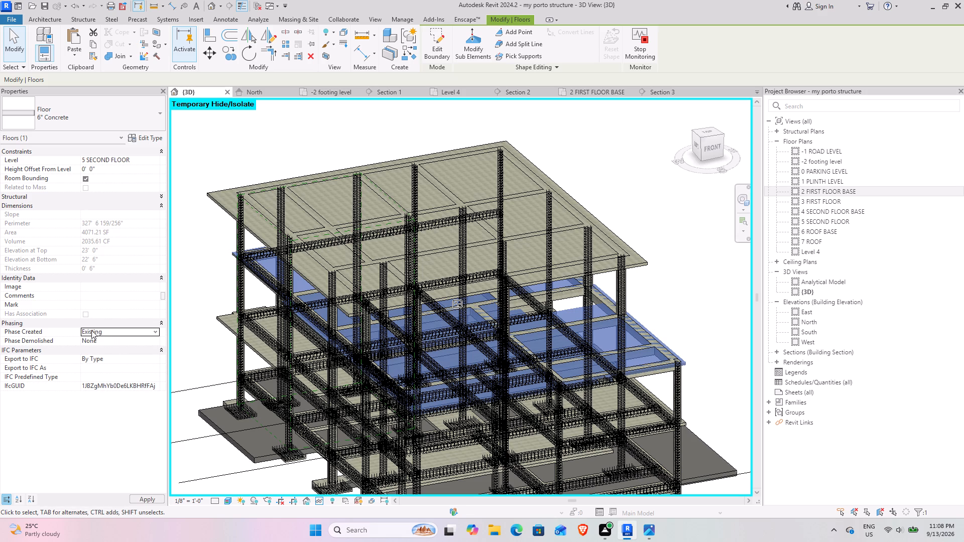
click(101, 343)
click(154, 343)
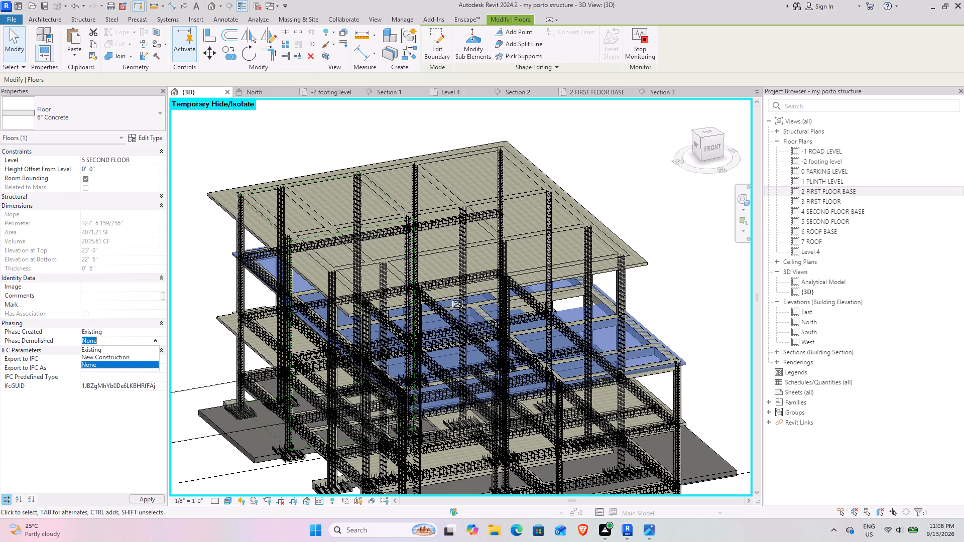
click(85, 350)
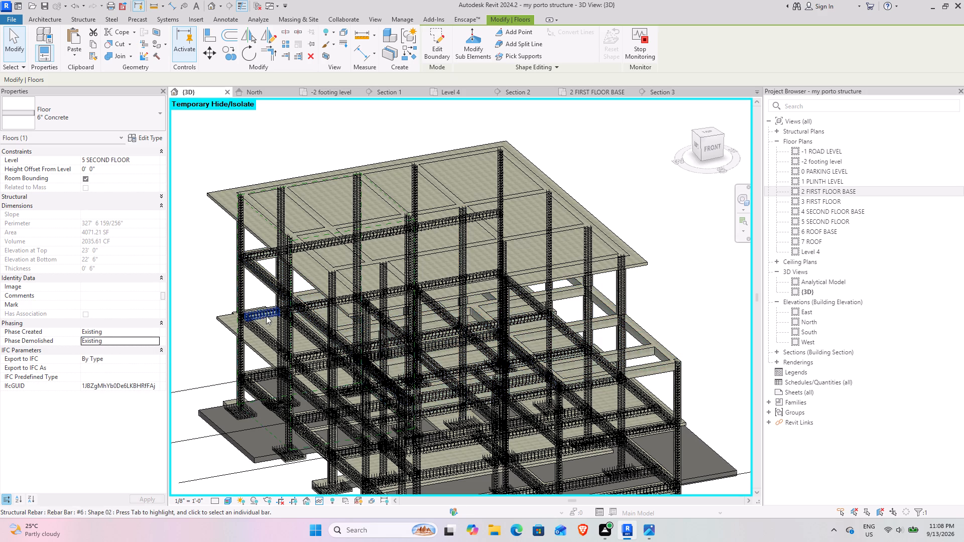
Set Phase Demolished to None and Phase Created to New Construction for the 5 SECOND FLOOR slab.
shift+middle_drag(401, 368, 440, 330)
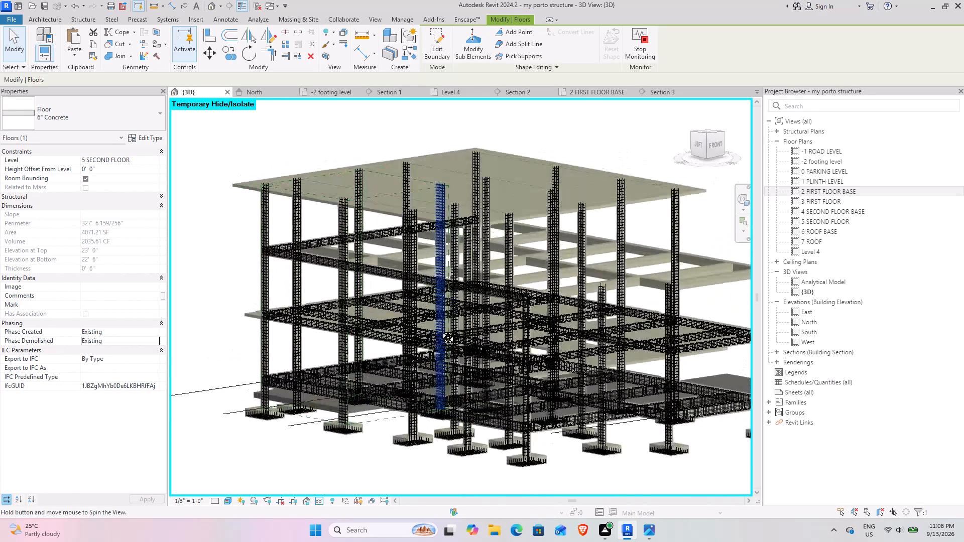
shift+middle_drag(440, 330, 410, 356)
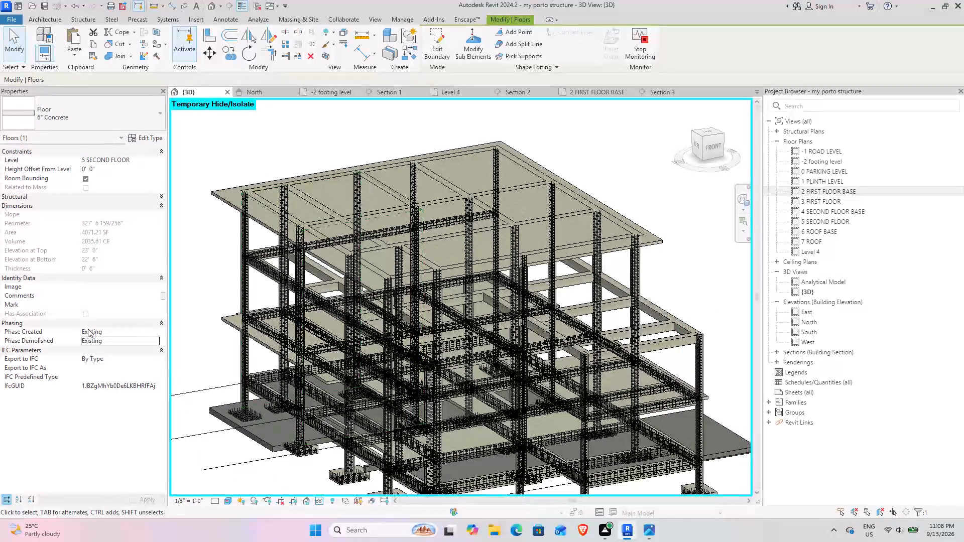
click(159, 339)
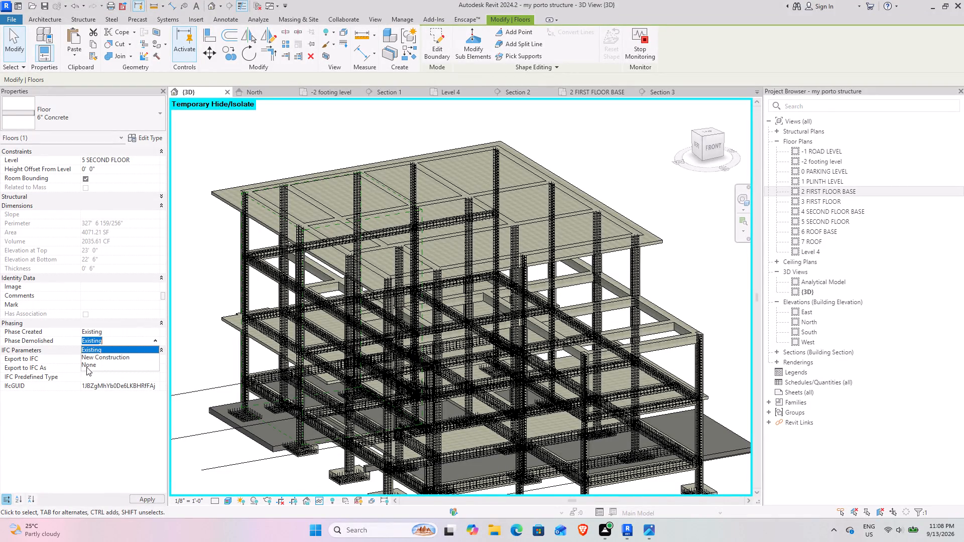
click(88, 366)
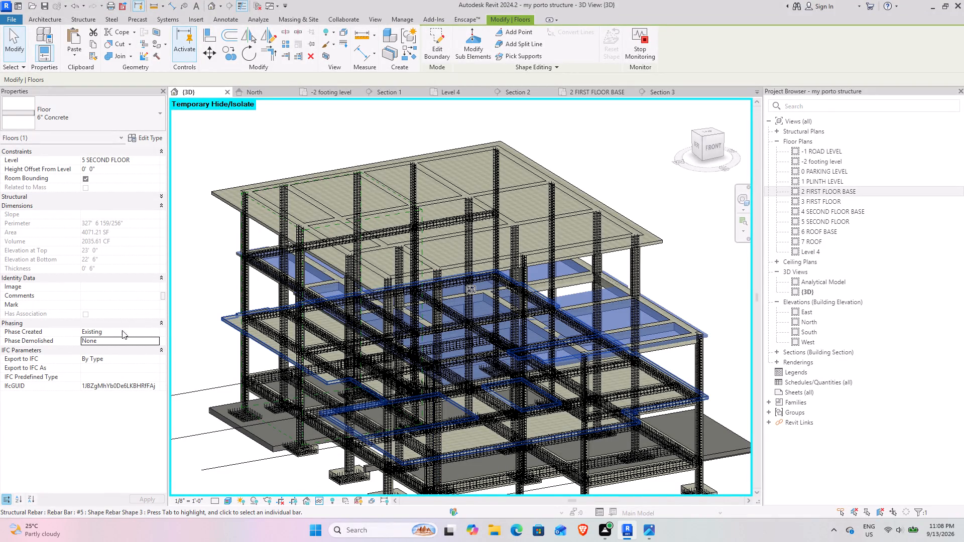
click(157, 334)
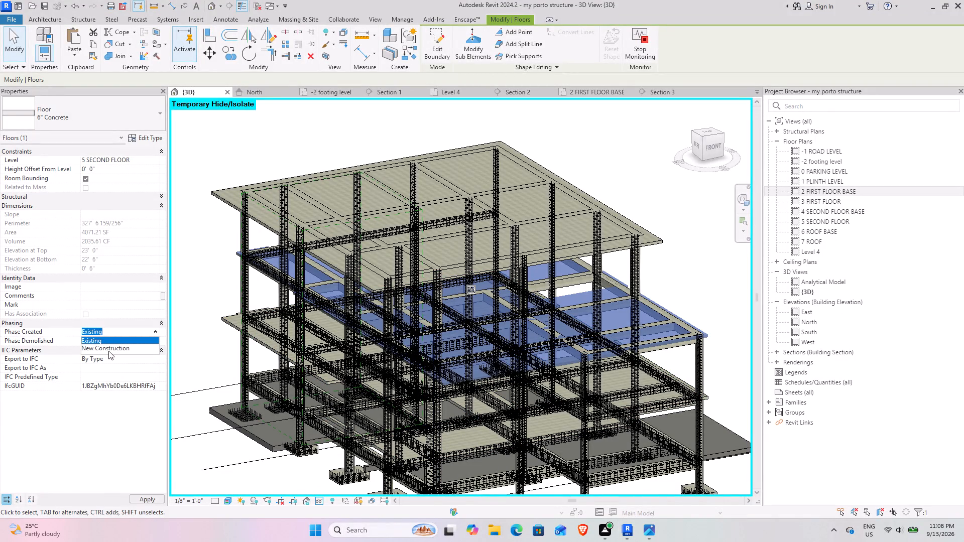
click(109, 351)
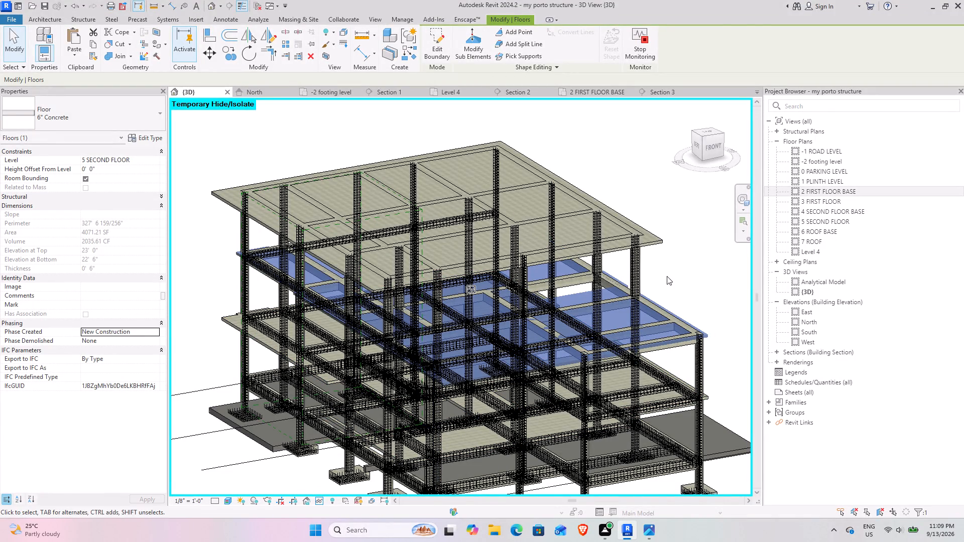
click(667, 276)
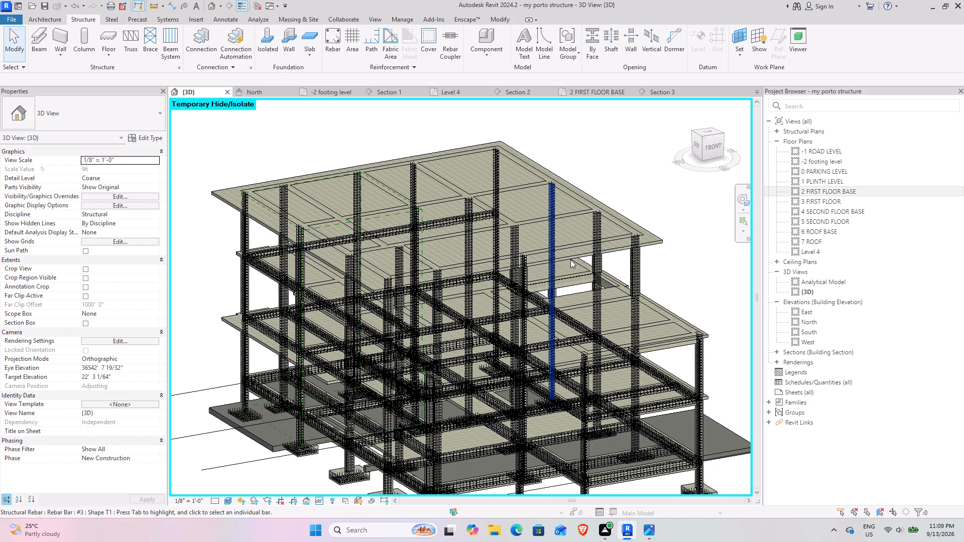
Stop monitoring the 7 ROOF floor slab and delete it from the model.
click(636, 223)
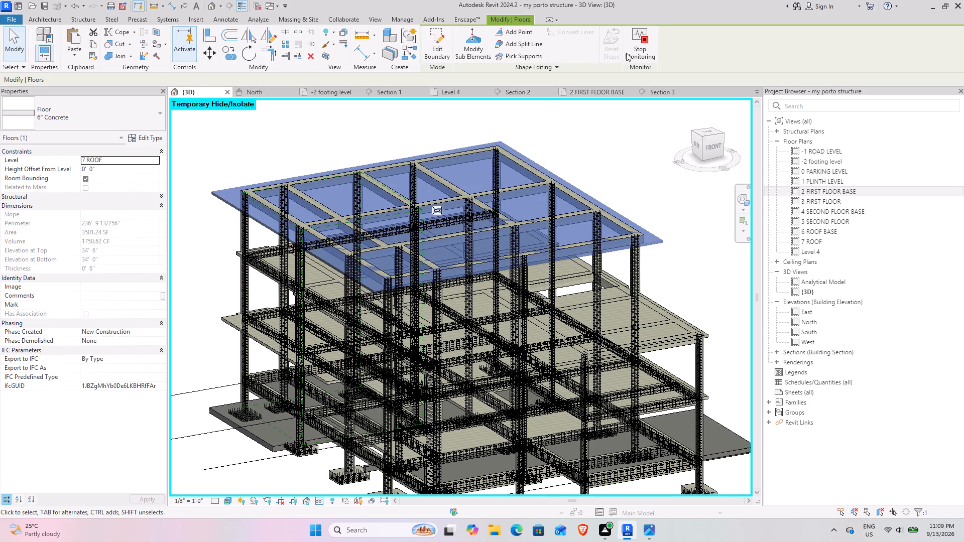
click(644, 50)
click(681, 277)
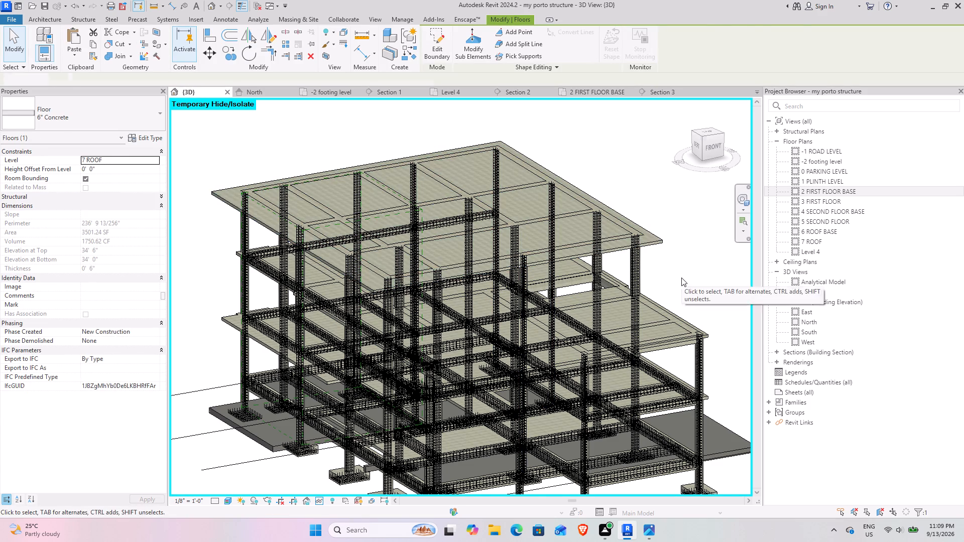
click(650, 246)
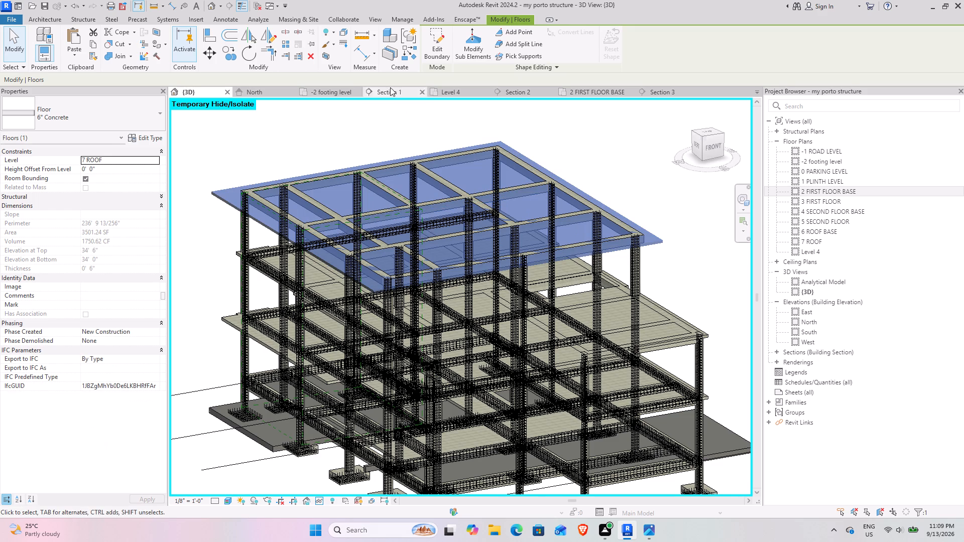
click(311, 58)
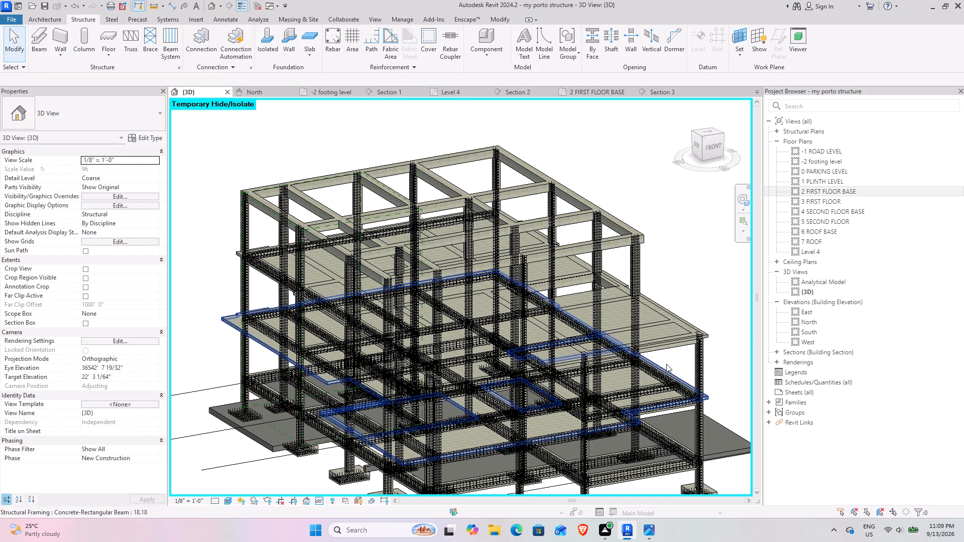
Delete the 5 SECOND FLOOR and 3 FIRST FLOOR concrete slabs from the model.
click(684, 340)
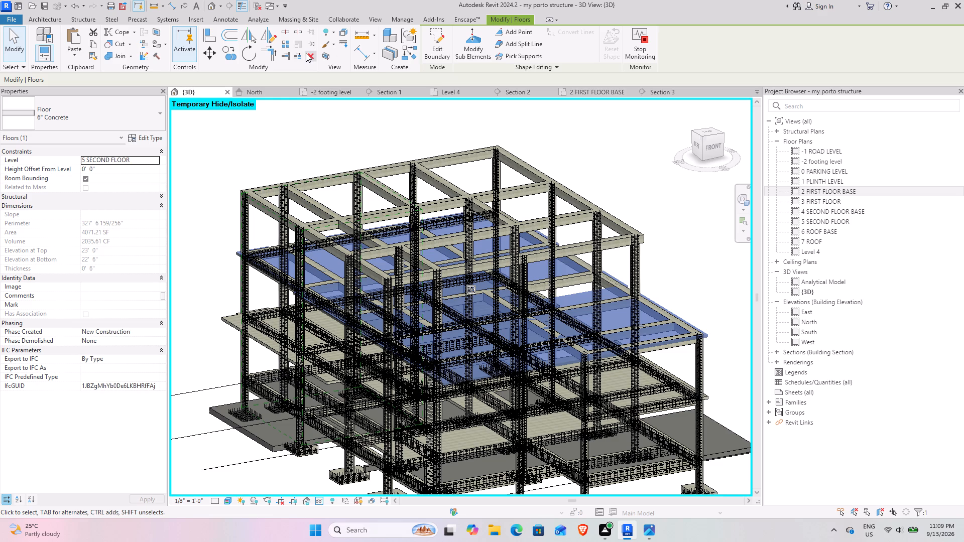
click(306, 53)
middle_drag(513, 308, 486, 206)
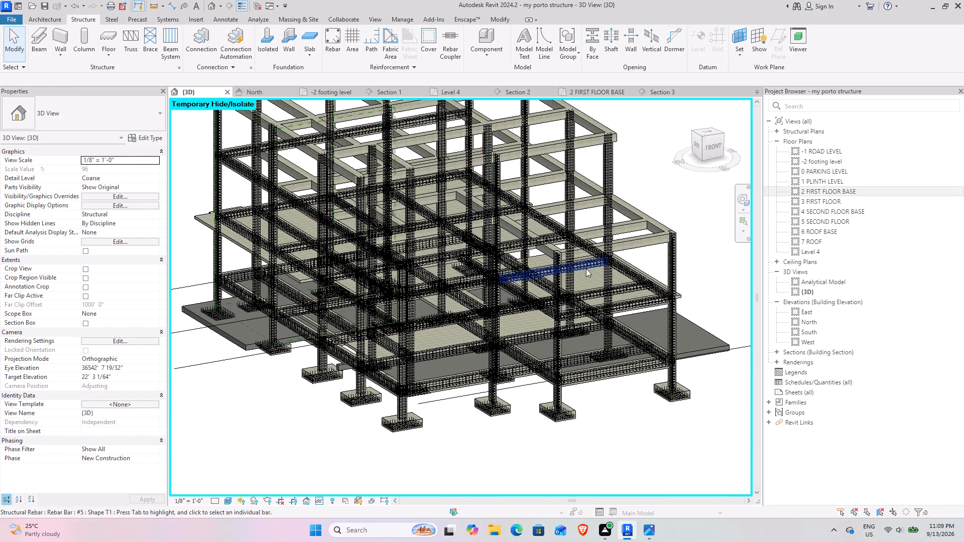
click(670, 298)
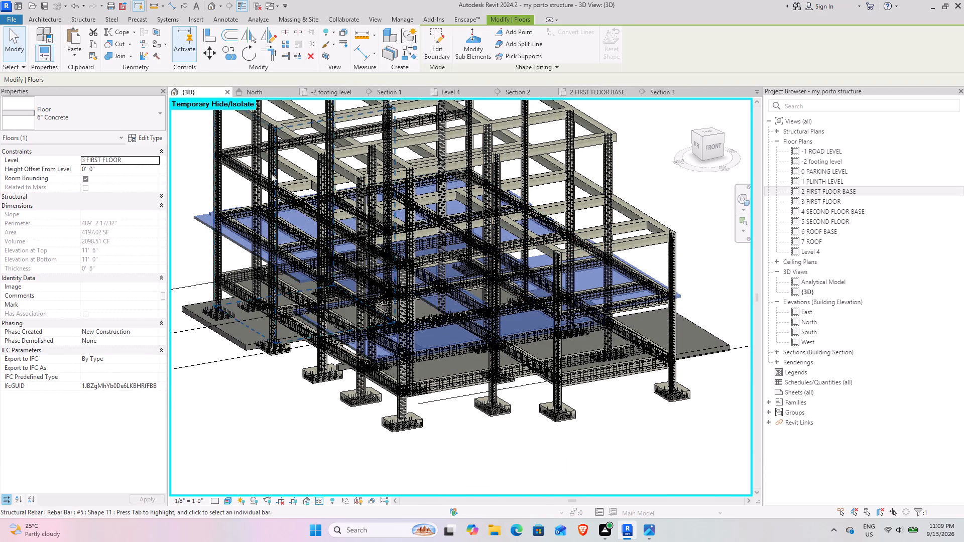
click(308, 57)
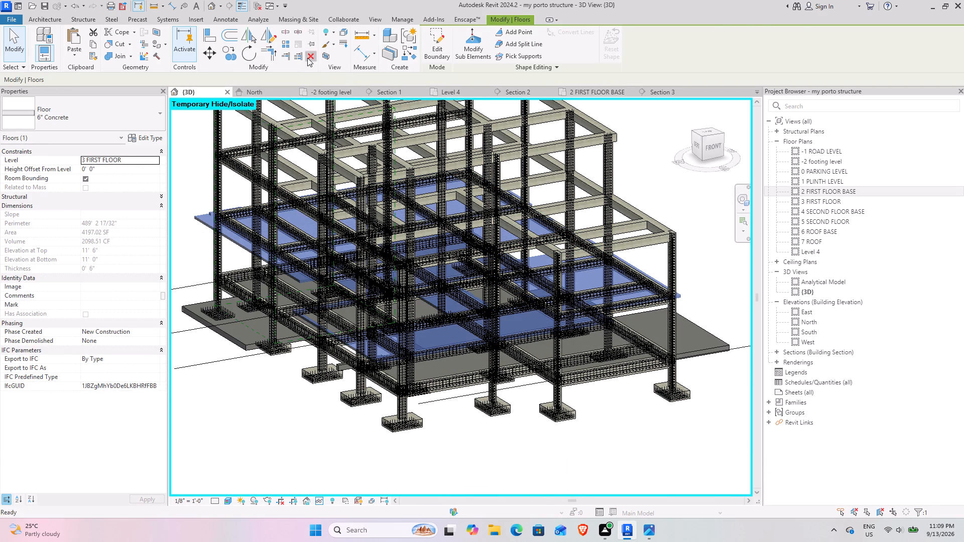
Examine the remaining frame of beams, columns and footings in 3D from several sides.
shift+middle_drag(539, 242, 606, 152)
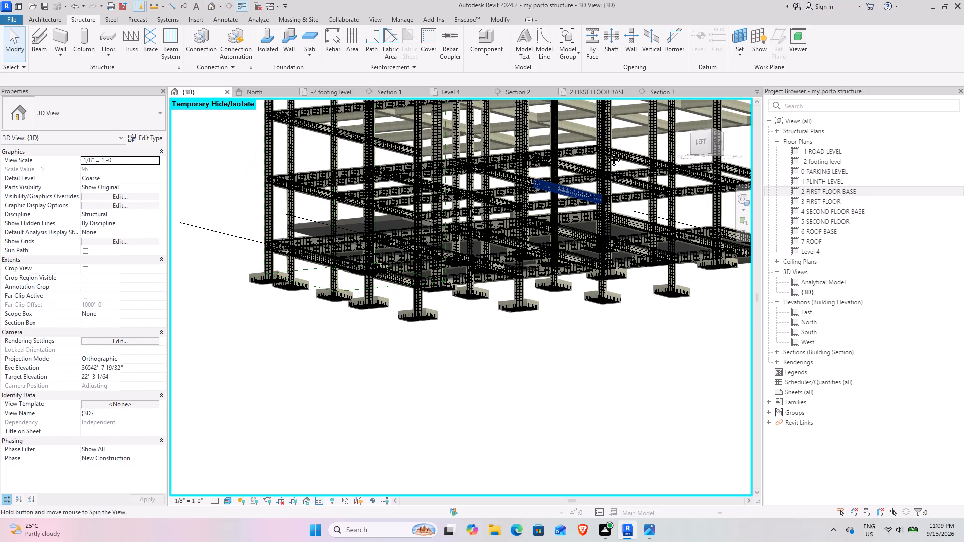
shift+middle_drag(606, 152, 511, 203)
shift+middle_drag(582, 220, 490, 320)
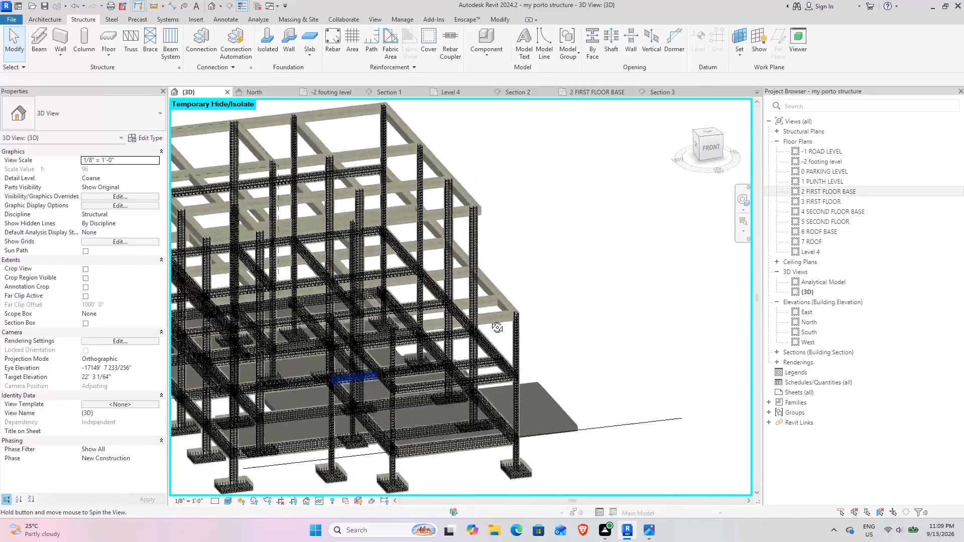
shift+middle_drag(490, 320, 475, 331)
middle_drag(472, 331, 429, 243)
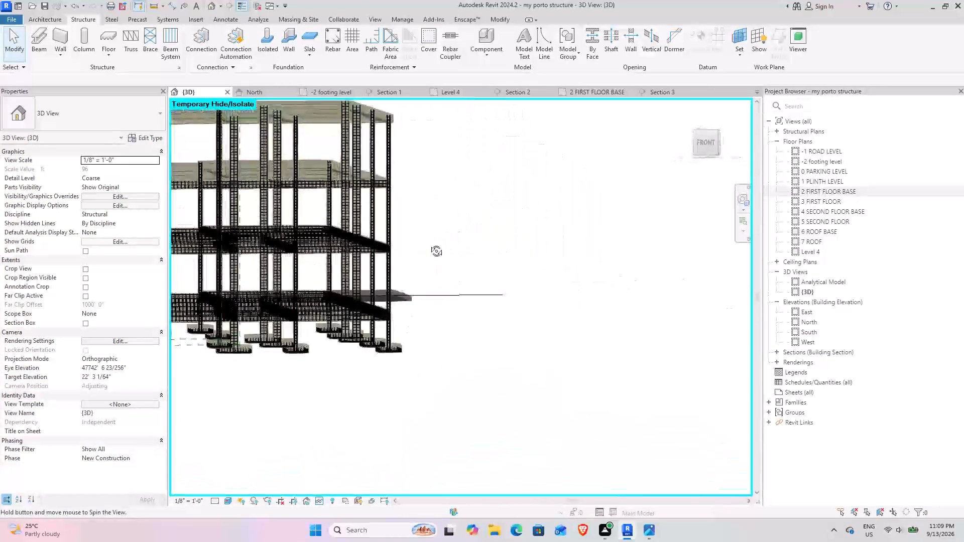
middle_drag(429, 243, 589, 261)
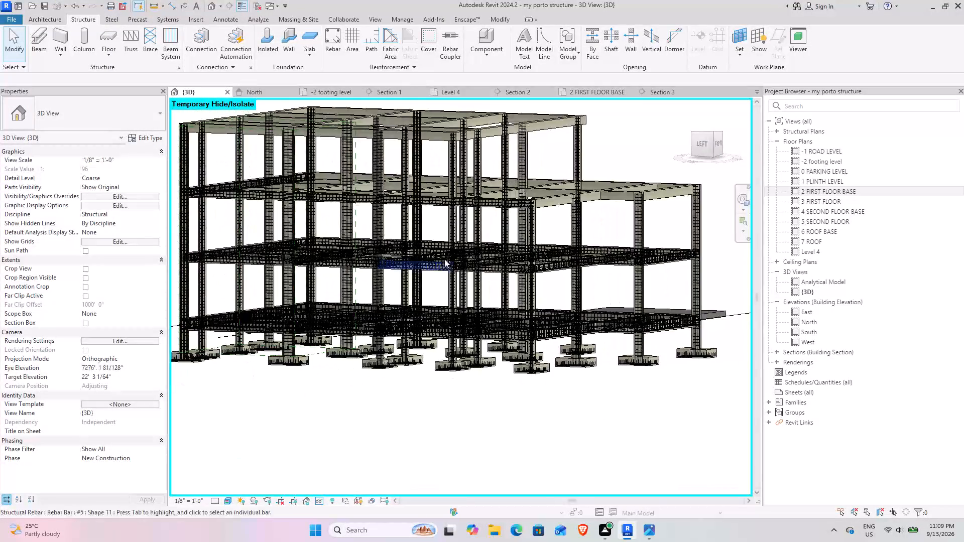
middle_drag(444, 259, 485, 242)
Review the -2 footing level plan and the full 2 FIRST FLOOR BASE plan.
click(343, 91)
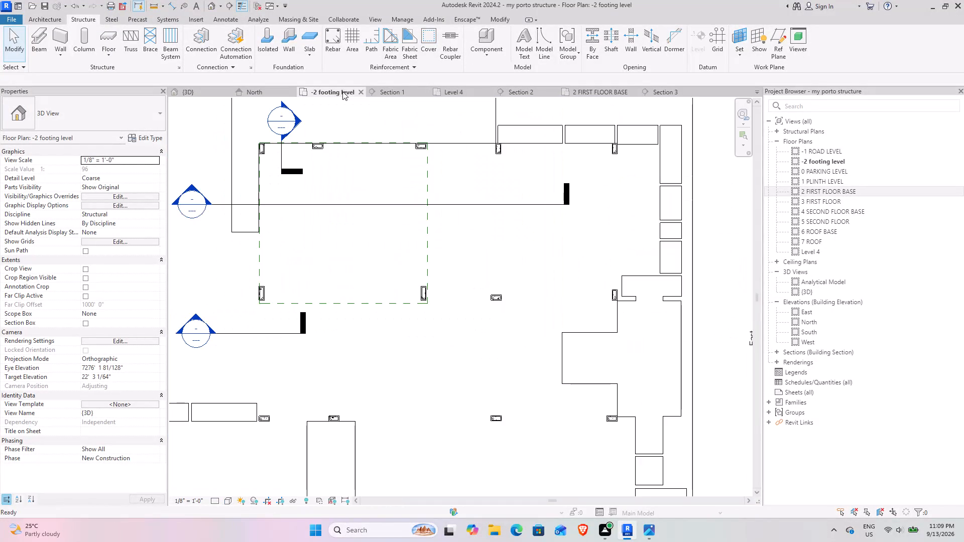
scroll(376, 223, down, 5)
middle_drag(442, 288, 410, 188)
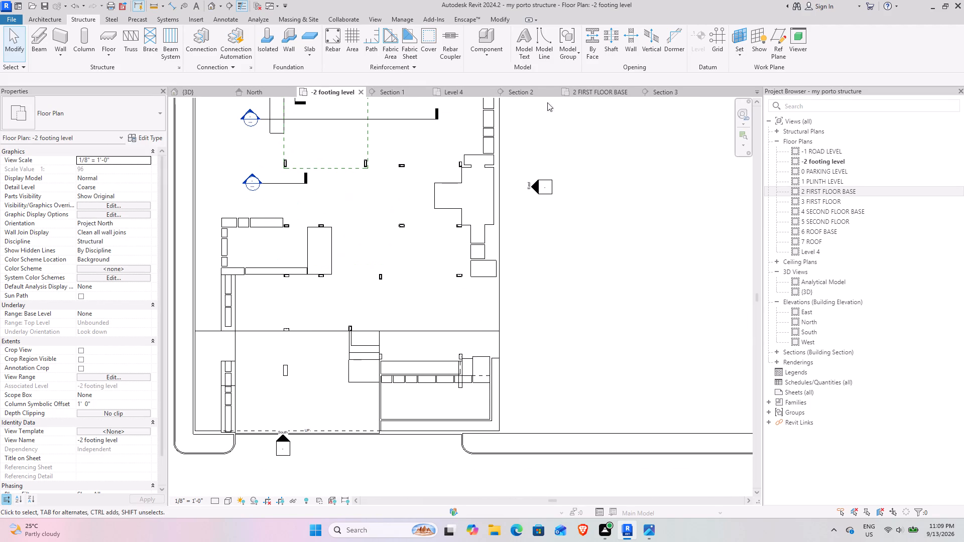
click(592, 91)
scroll(411, 265, down, 7)
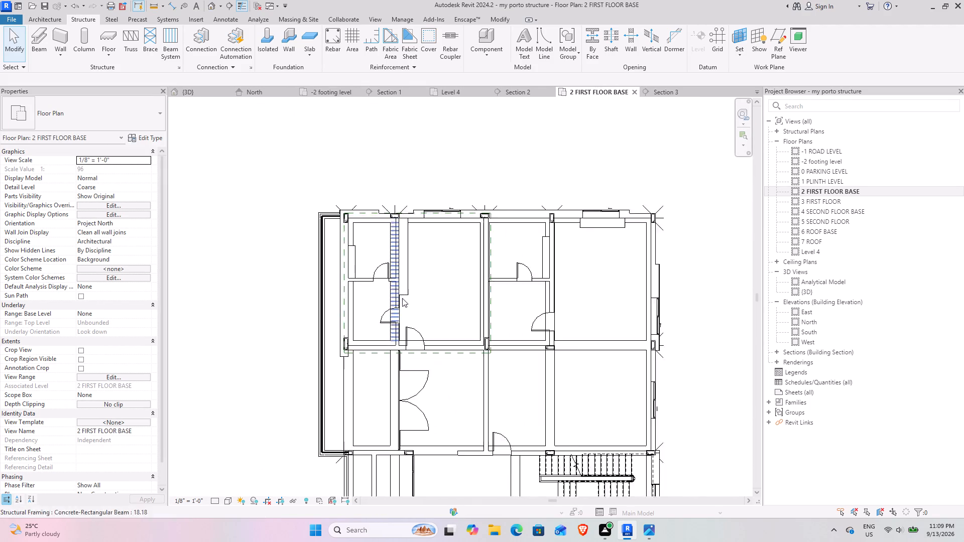
middle_drag(377, 287, 338, 166)
middle_drag(412, 299, 417, 206)
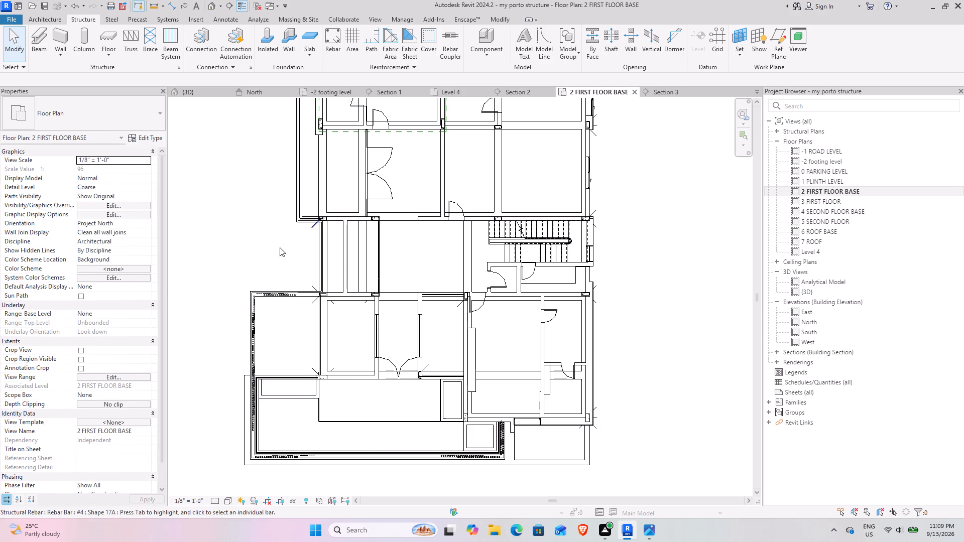
middle_drag(383, 159, 375, 290)
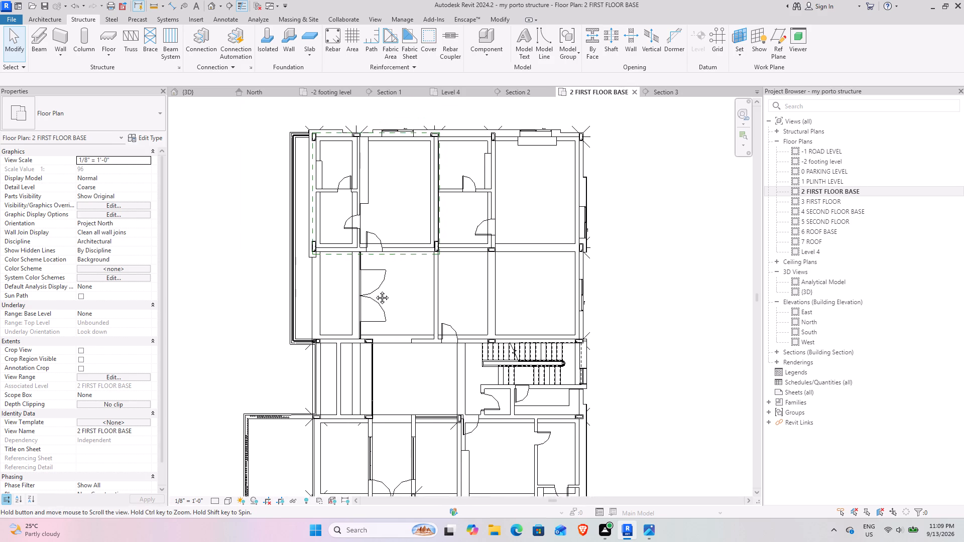
middle_drag(375, 290, 374, 295)
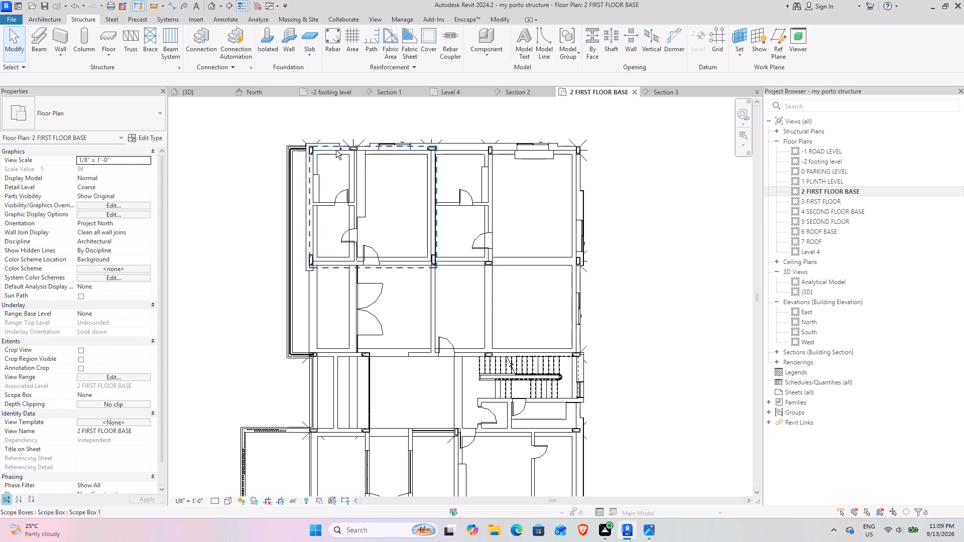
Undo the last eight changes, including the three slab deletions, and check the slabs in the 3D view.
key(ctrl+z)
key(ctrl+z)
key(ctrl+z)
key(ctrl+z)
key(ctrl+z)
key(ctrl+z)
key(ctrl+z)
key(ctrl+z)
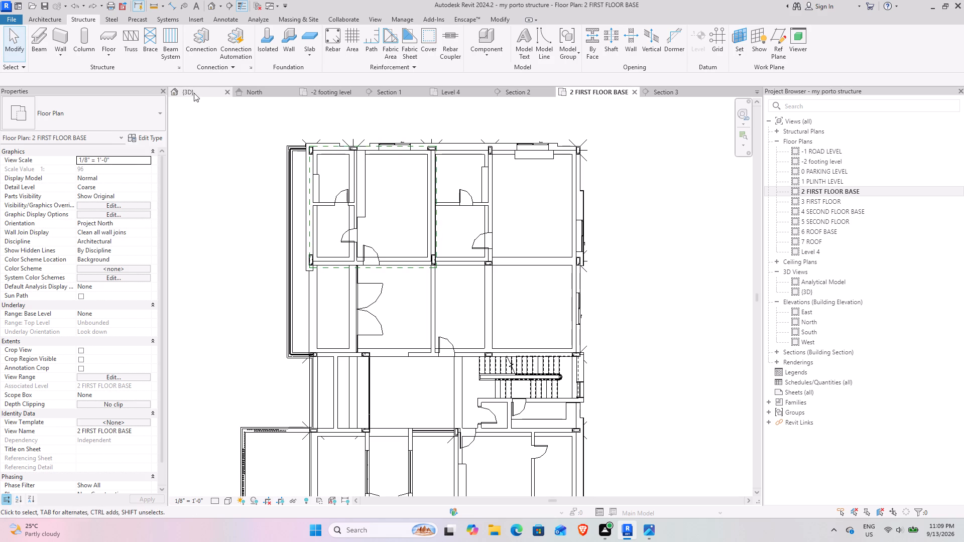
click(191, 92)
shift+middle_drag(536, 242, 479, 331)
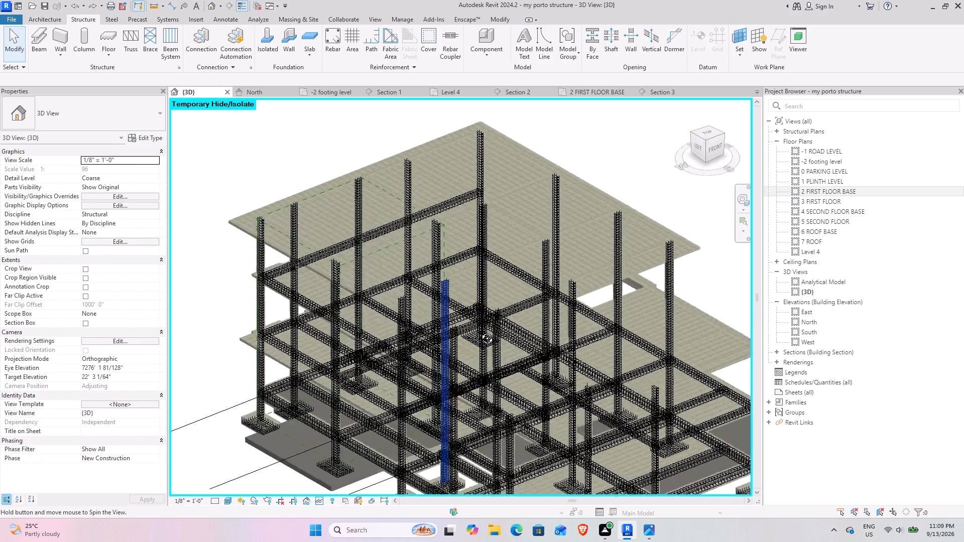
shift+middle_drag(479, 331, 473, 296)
Select the 3 FIRST FLOOR slab in the 2 FIRST FLOOR BASE plan and examine its outline around the whole building.
click(615, 88)
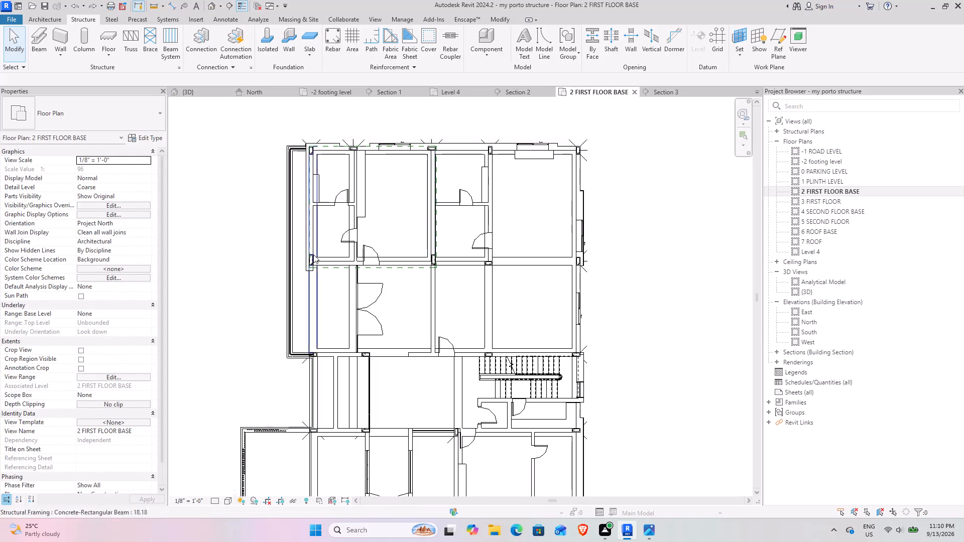
click(292, 264)
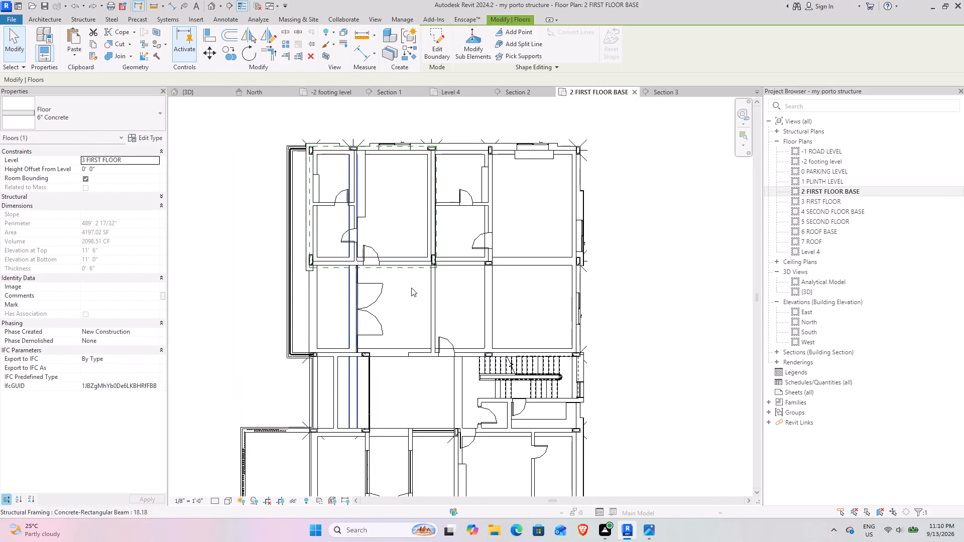
middle_drag(494, 309, 511, 210)
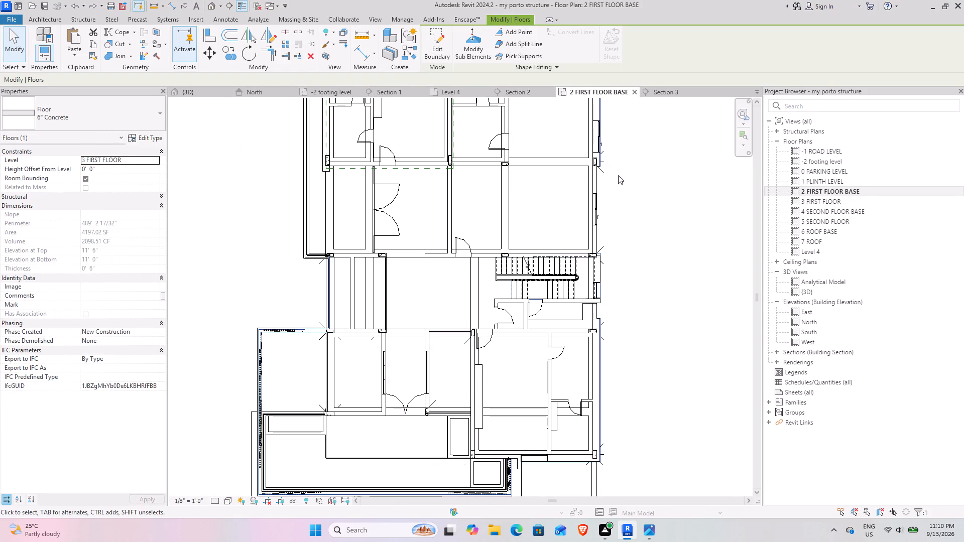
middle_drag(629, 179, 633, 324)
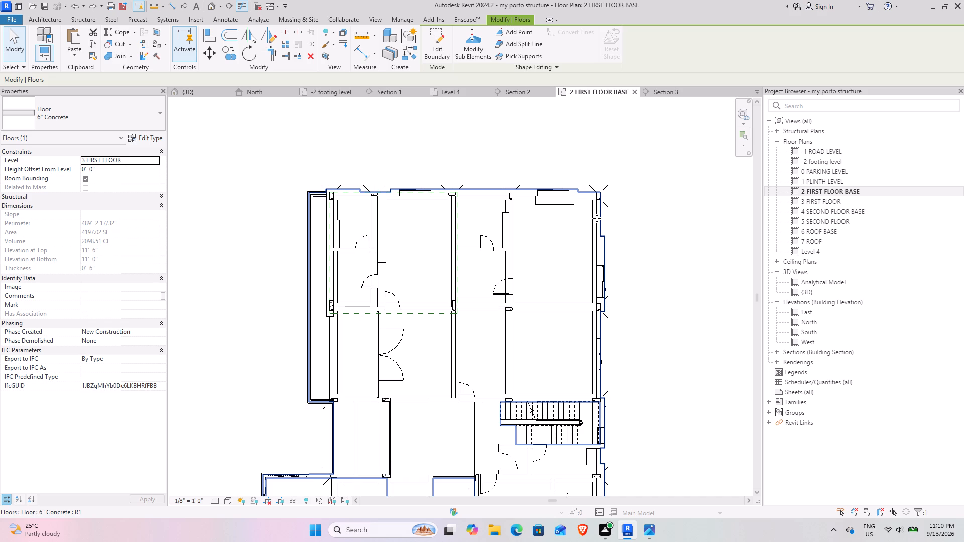
click(597, 218)
middle_drag(555, 347, 543, 315)
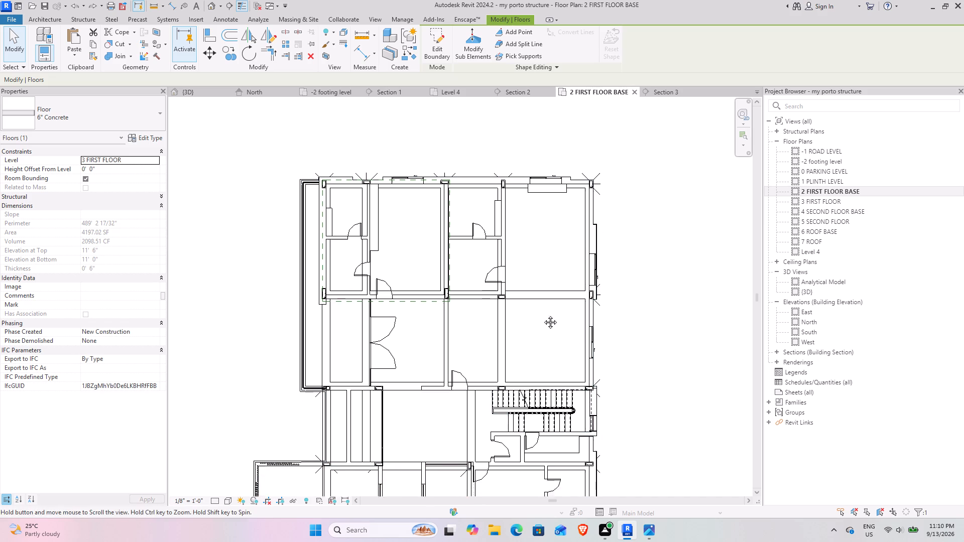
middle_drag(543, 315, 553, 216)
middle_drag(384, 326, 459, 237)
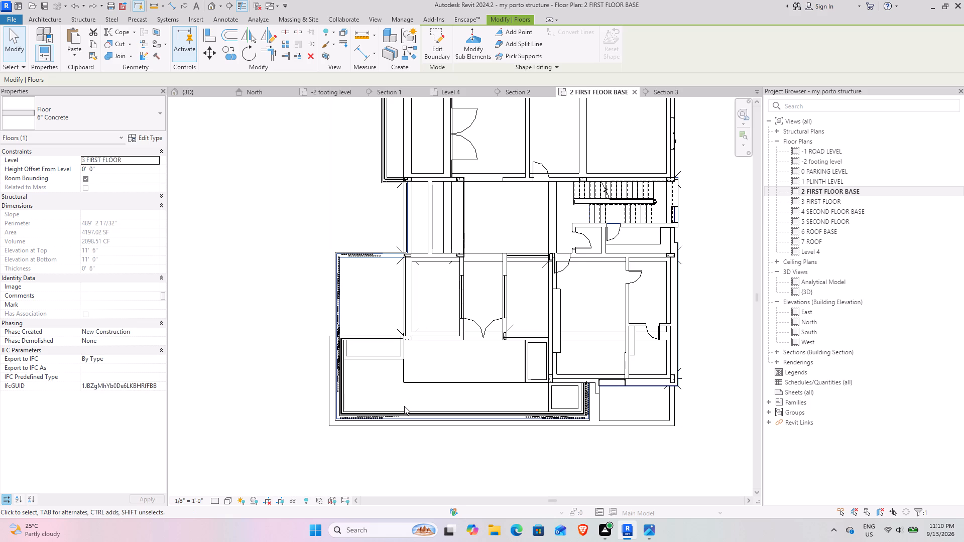
middle_drag(492, 140, 394, 508)
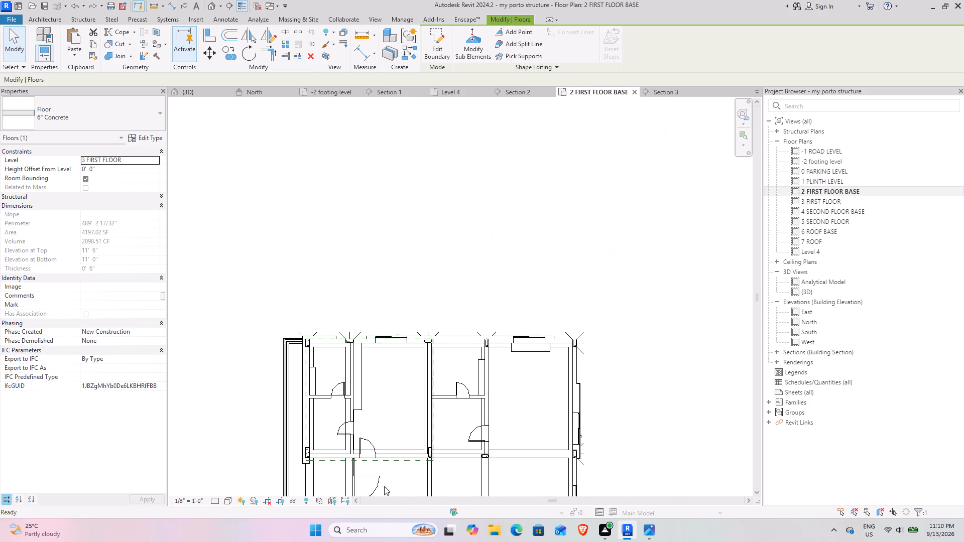
Examine the outlines of the linked MY PORTO model, the beams and the 3 FIRST FLOOR slab in plan.
middle_drag(400, 439, 421, 303)
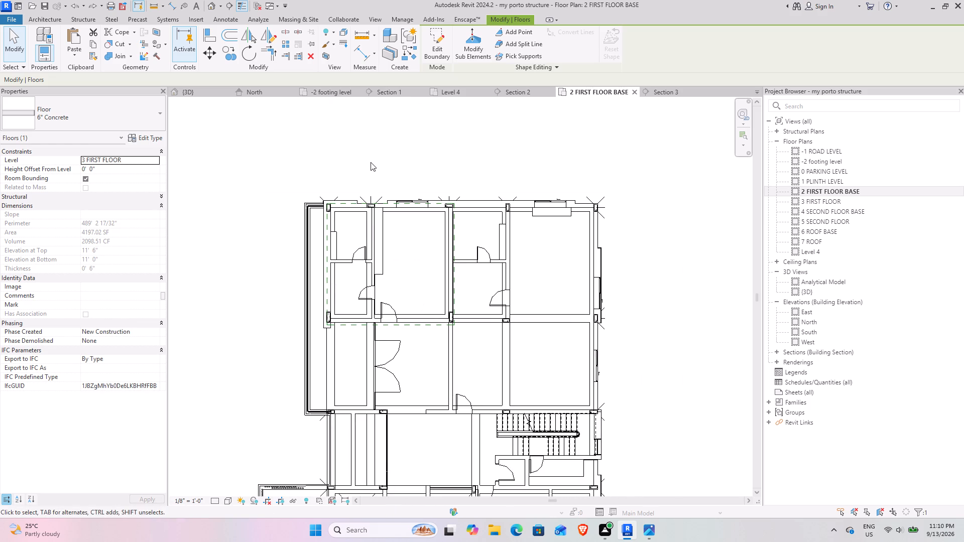
click(371, 162)
scroll(324, 221, up, 8)
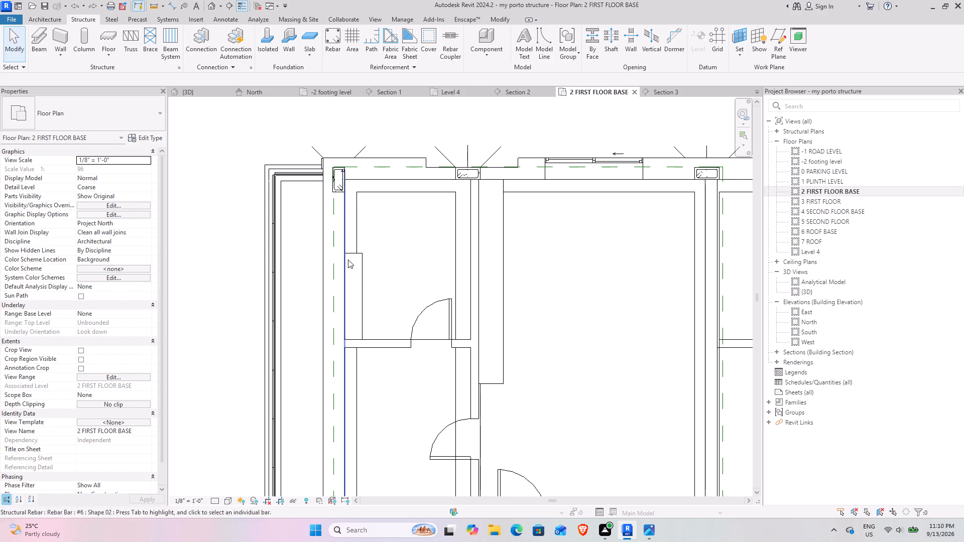
scroll(329, 244, down, 8)
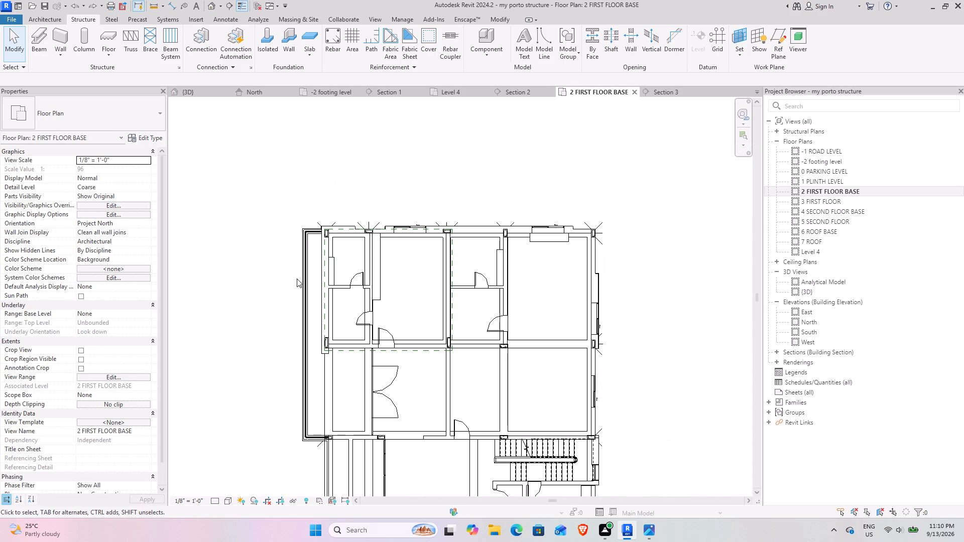
click(310, 288)
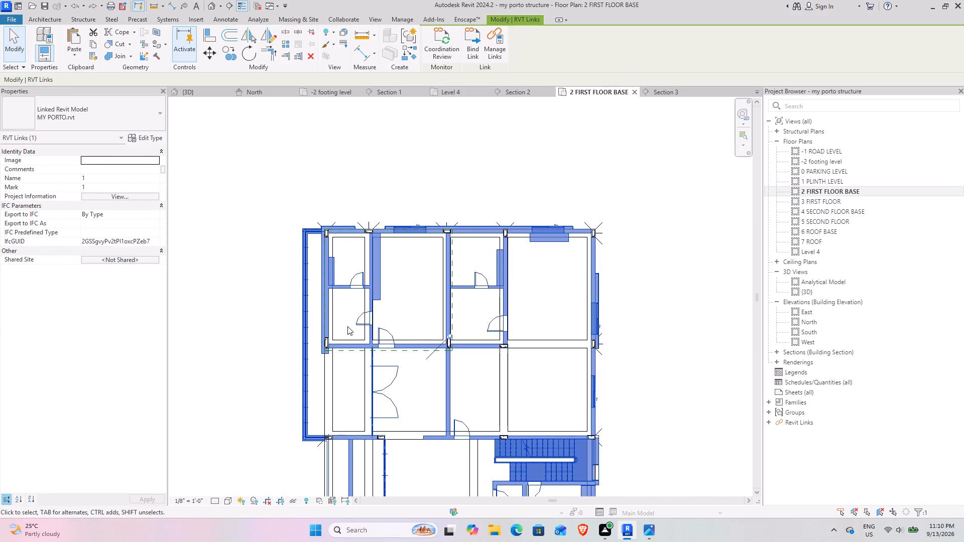
middle_drag(348, 330, 401, 215)
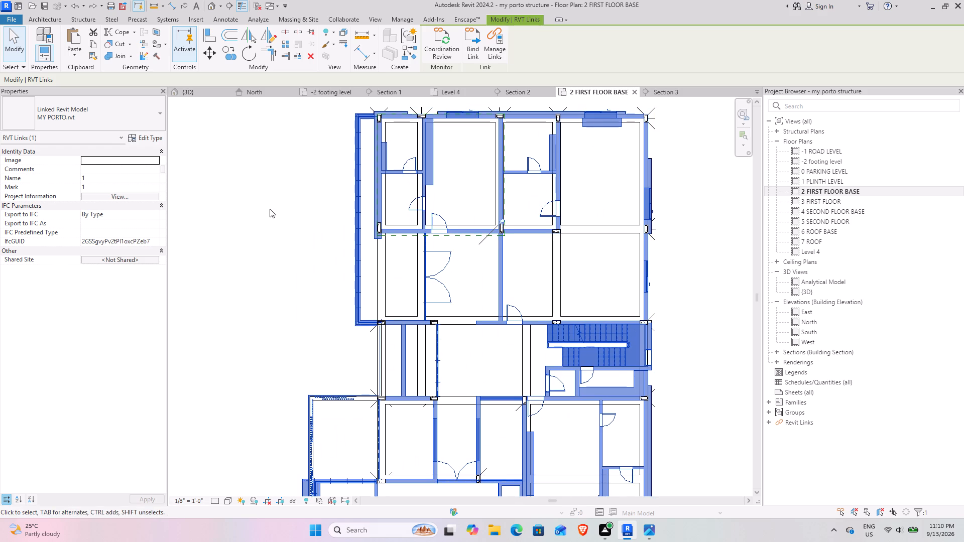
click(266, 199)
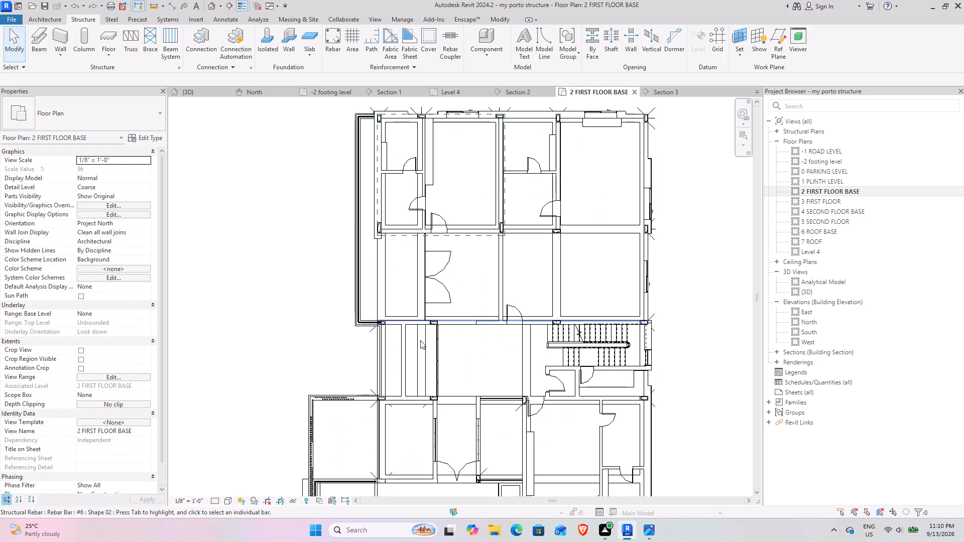
click(653, 351)
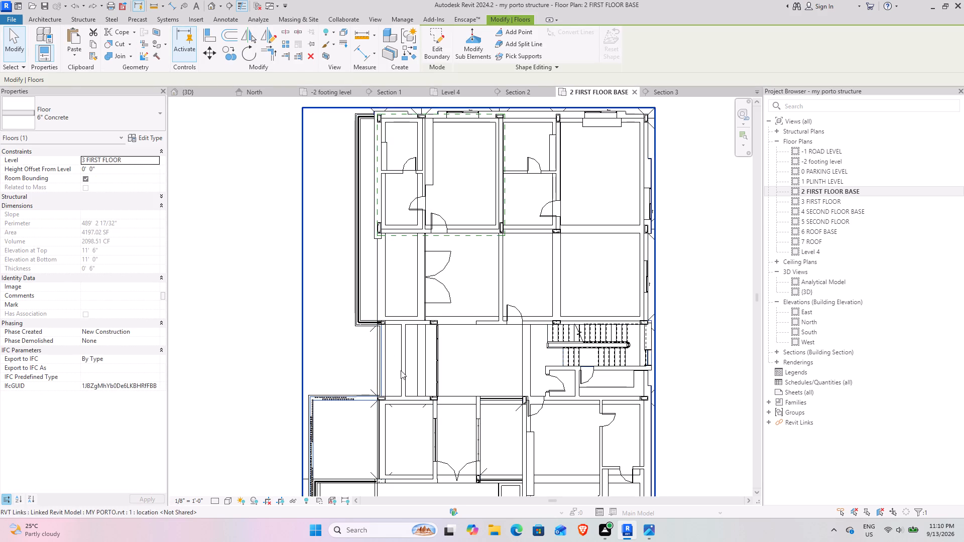
click(387, 362)
click(362, 394)
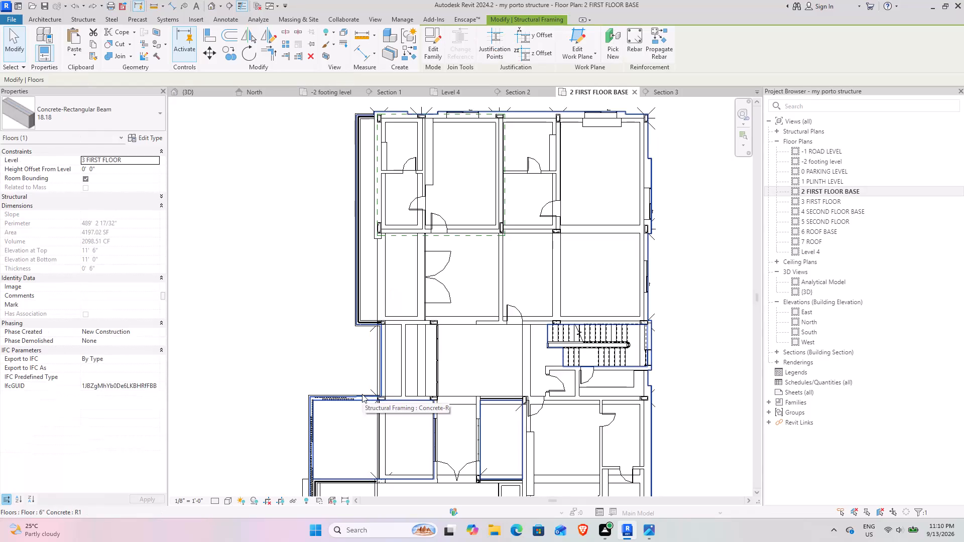
click(477, 426)
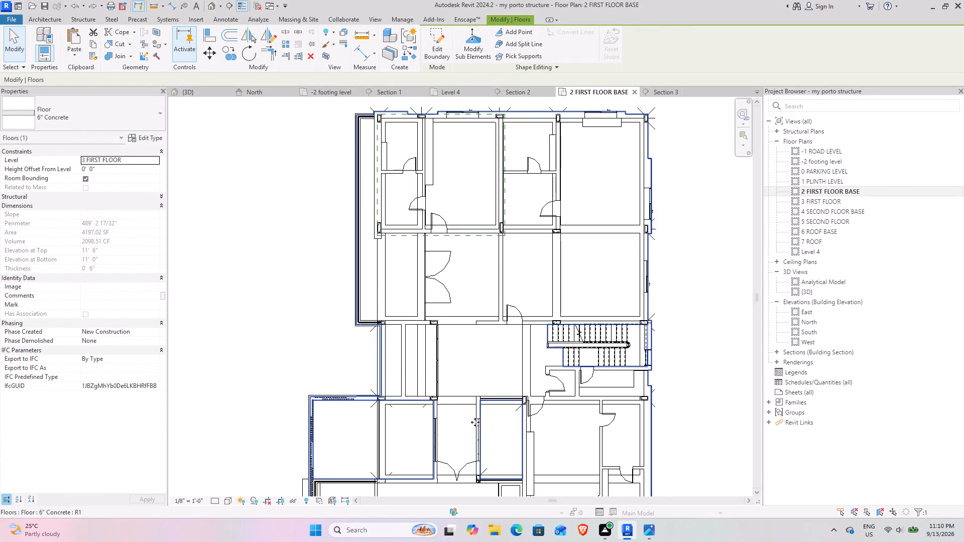
click(270, 299)
click(482, 426)
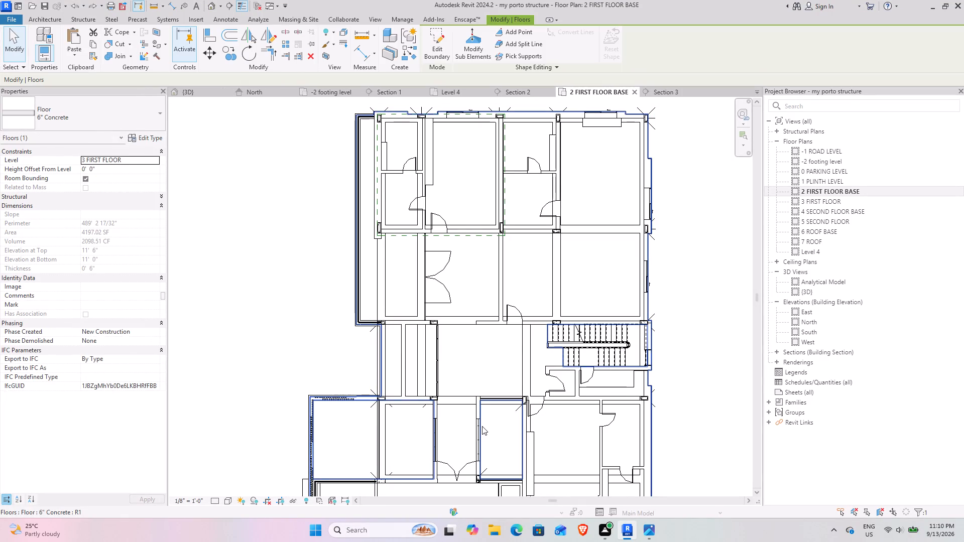
click(241, 157)
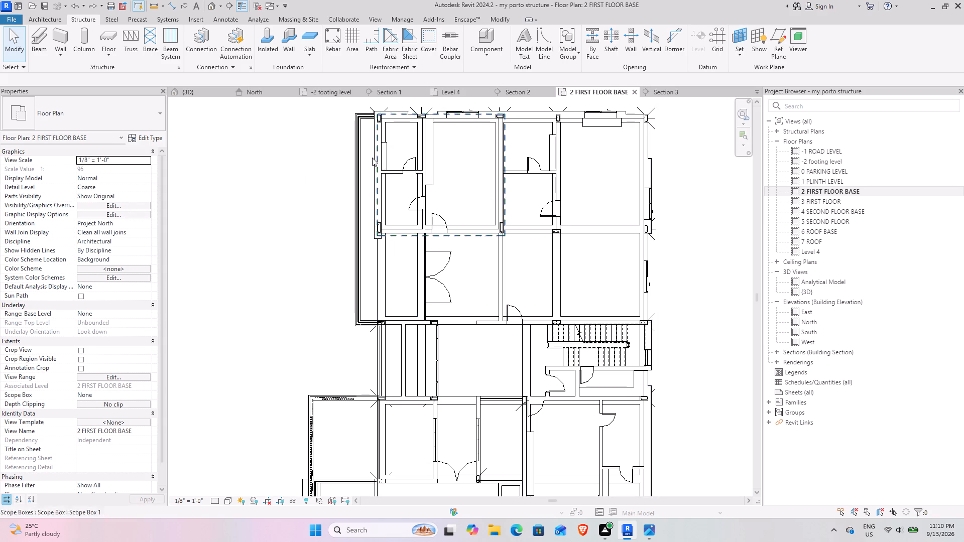
Create a rectangular 6" foundation slab about 9'-9" by 22'-11" over the north-west corner rooms on 2 FIRST FLOOR BASE.
click(312, 42)
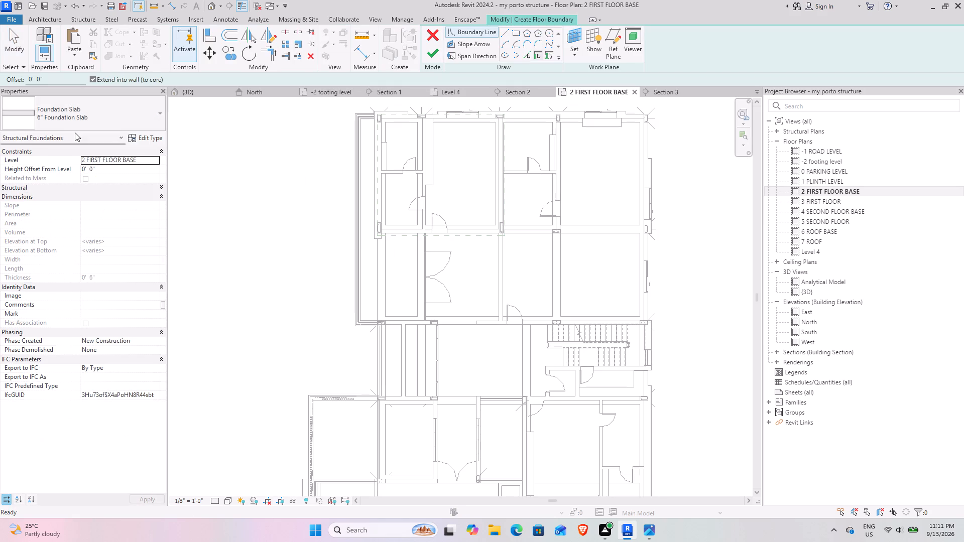
scroll(400, 87, up, 4)
scroll(408, 139, up, 7)
middle_drag(398, 127, 404, 224)
scroll(376, 217, down, 3)
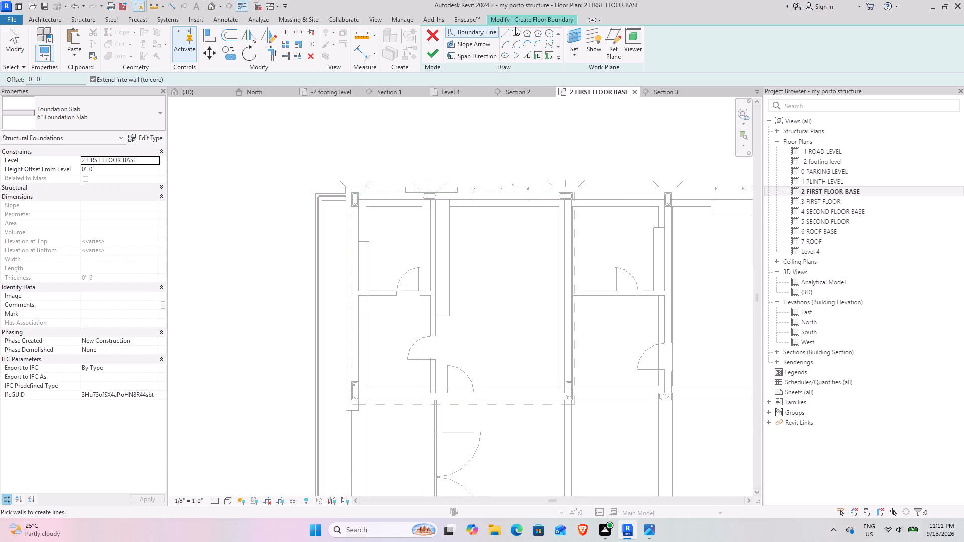
click(516, 29)
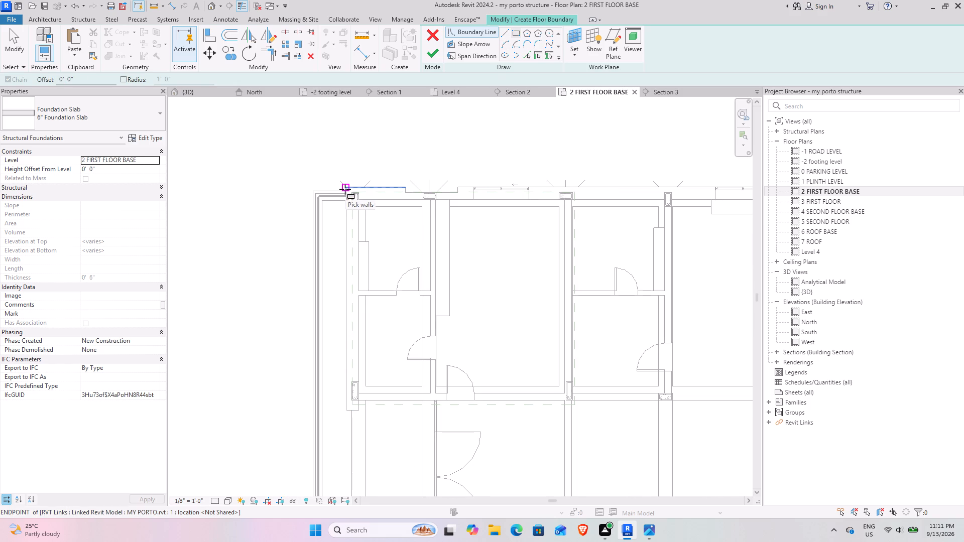
click(345, 189)
scroll(442, 330, down, 3)
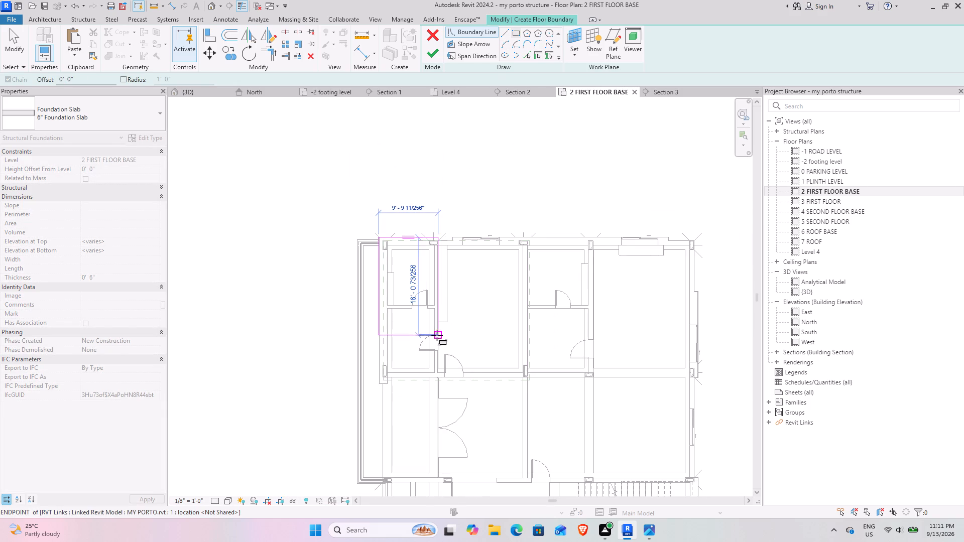
middle_drag(430, 335, 406, 231)
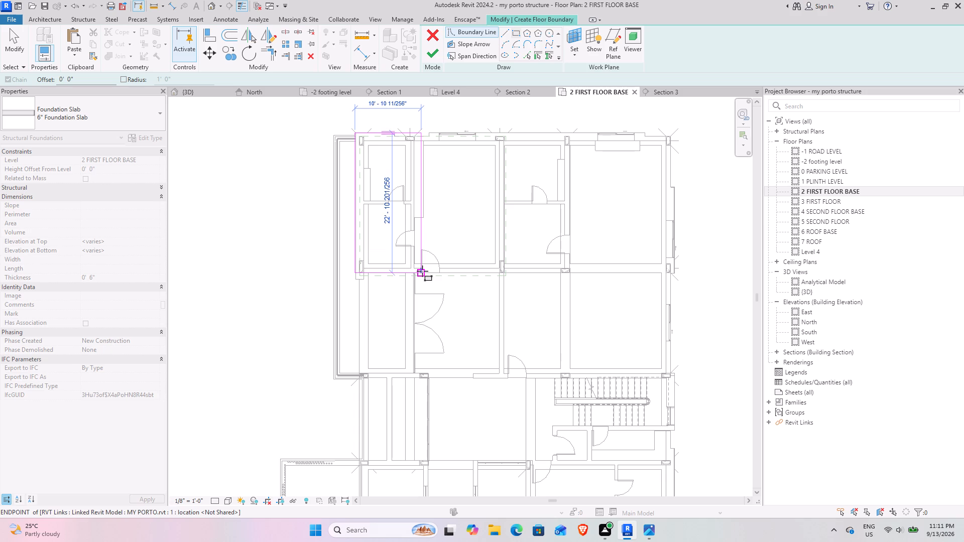
scroll(414, 272, up, 8)
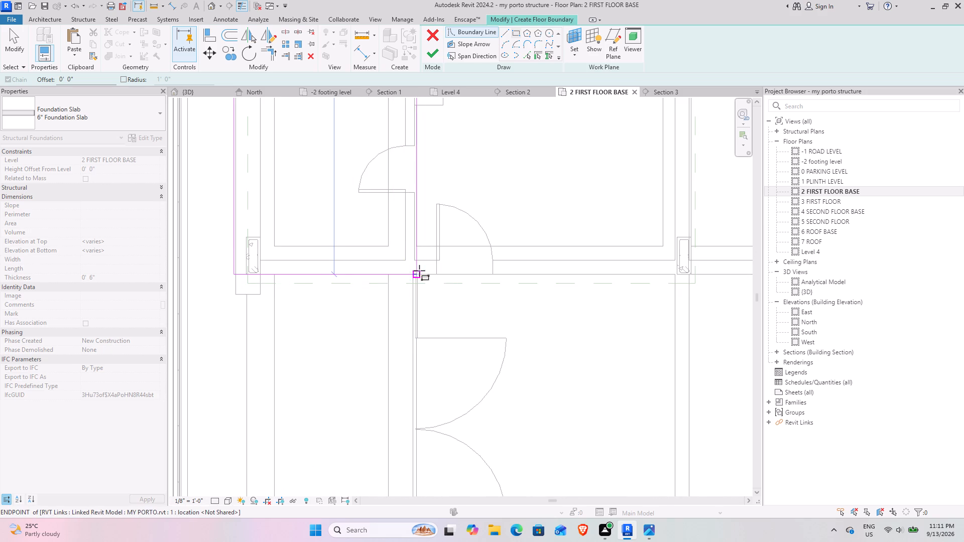
click(420, 274)
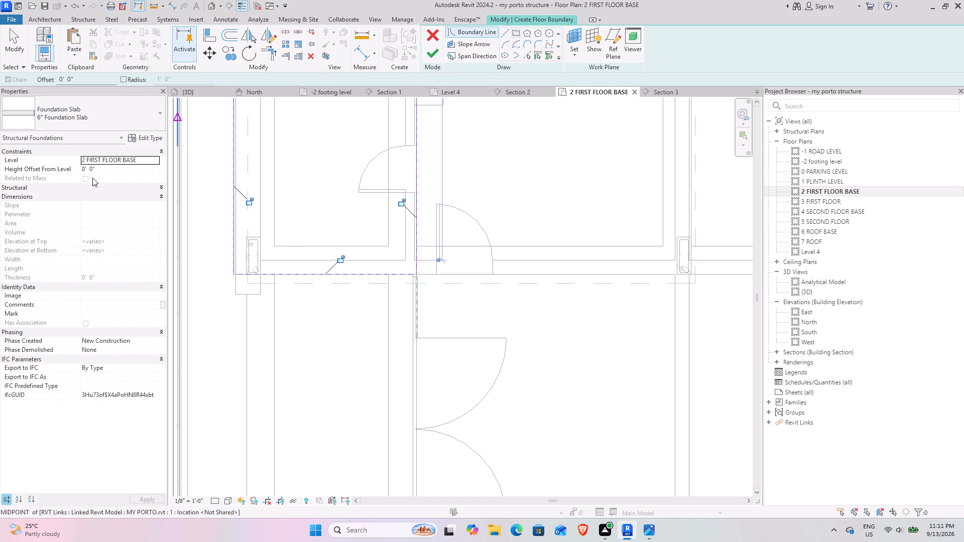
click(431, 54)
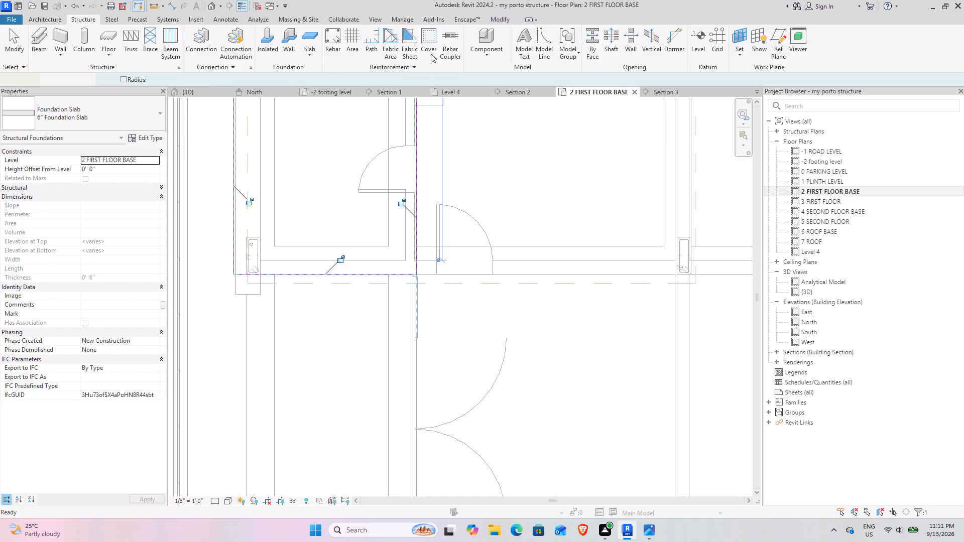
Examine the new foundation slab's position against the beams and floor slabs in 3D from several angles.
click(206, 93)
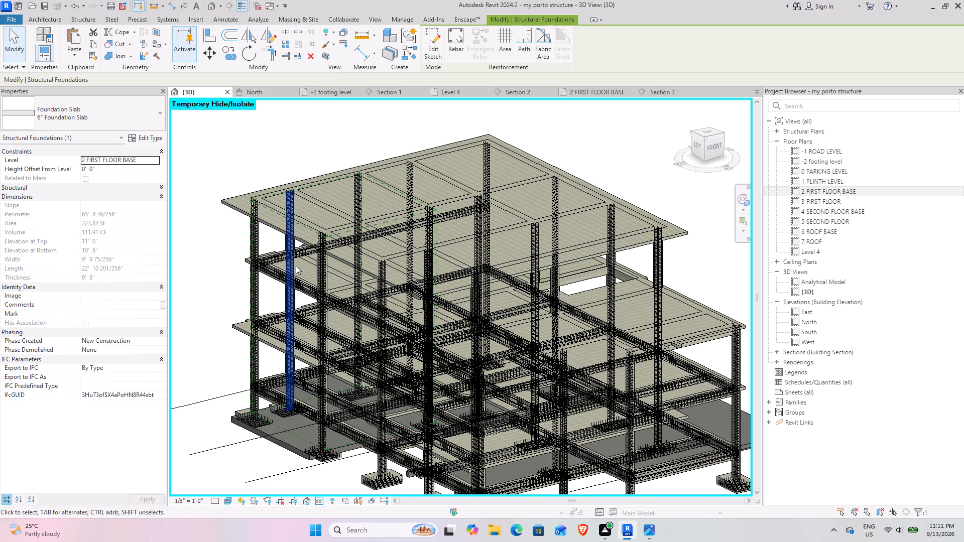
middle_drag(271, 269, 313, 165)
shift+middle_drag(344, 216, 436, 259)
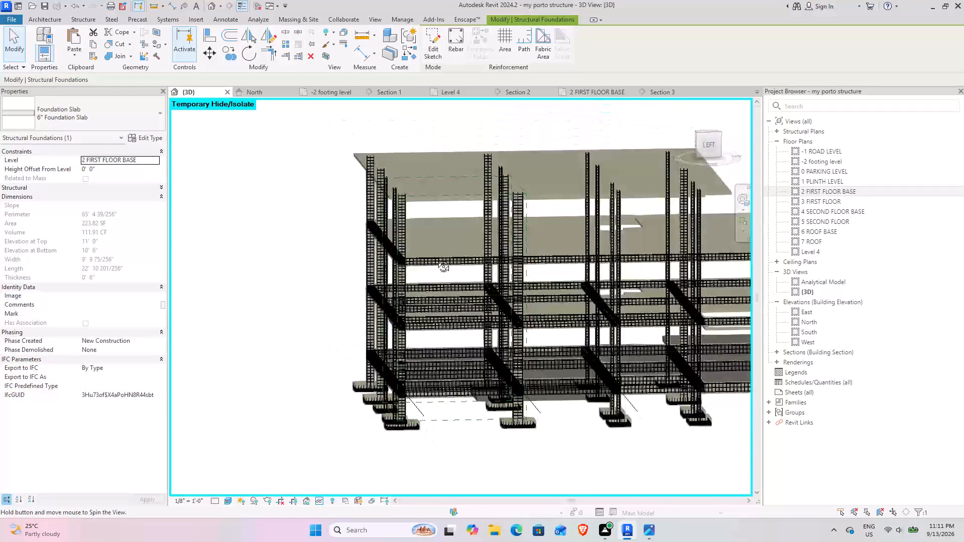
shift+middle_drag(436, 259, 400, 211)
scroll(459, 325, up, 9)
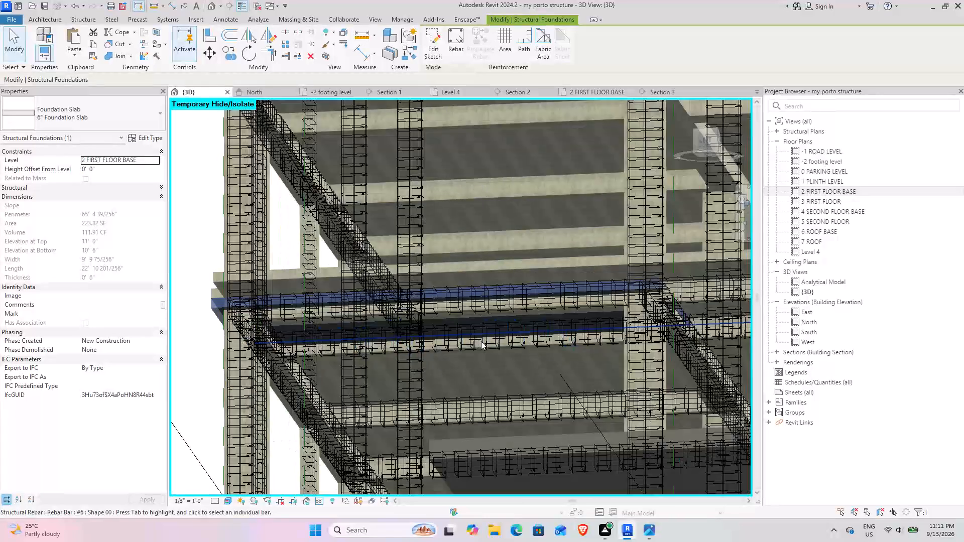
shift+middle_drag(479, 339, 634, 324)
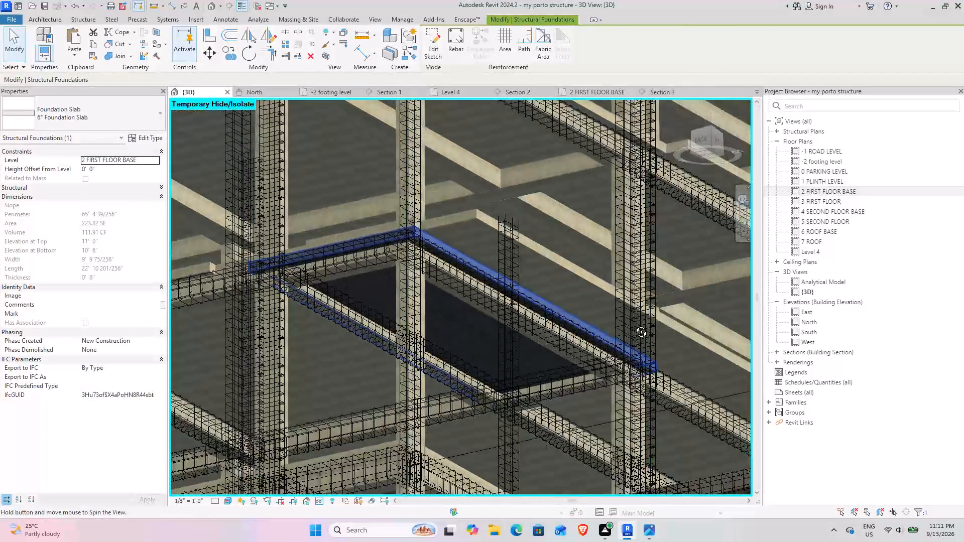
shift+middle_drag(634, 324, 646, 366)
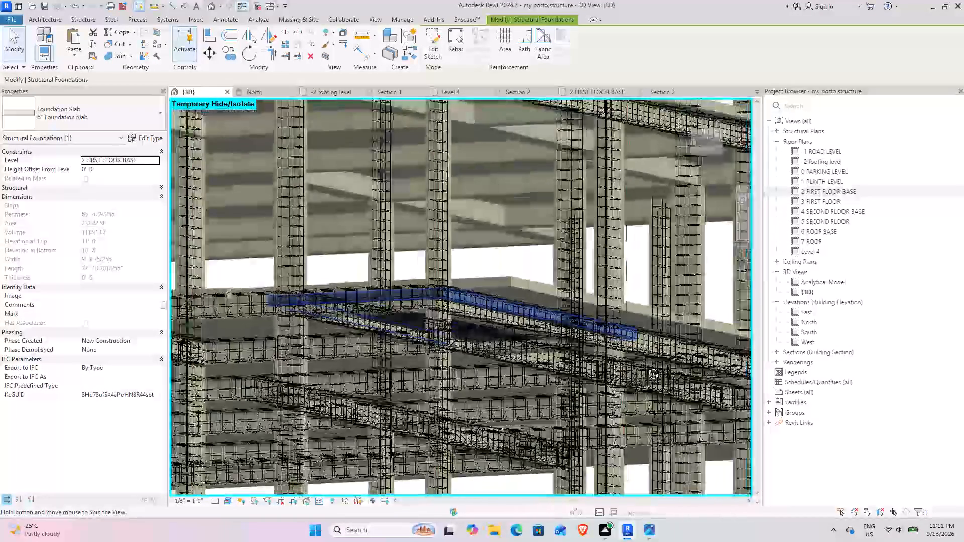
shift+middle_drag(646, 366, 660, 388)
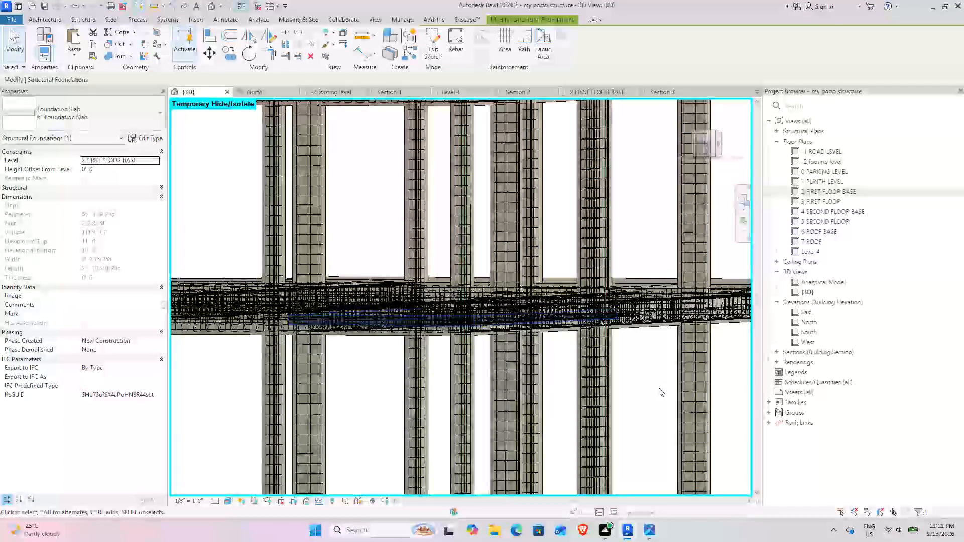
shift+middle_drag(660, 376, 639, 309)
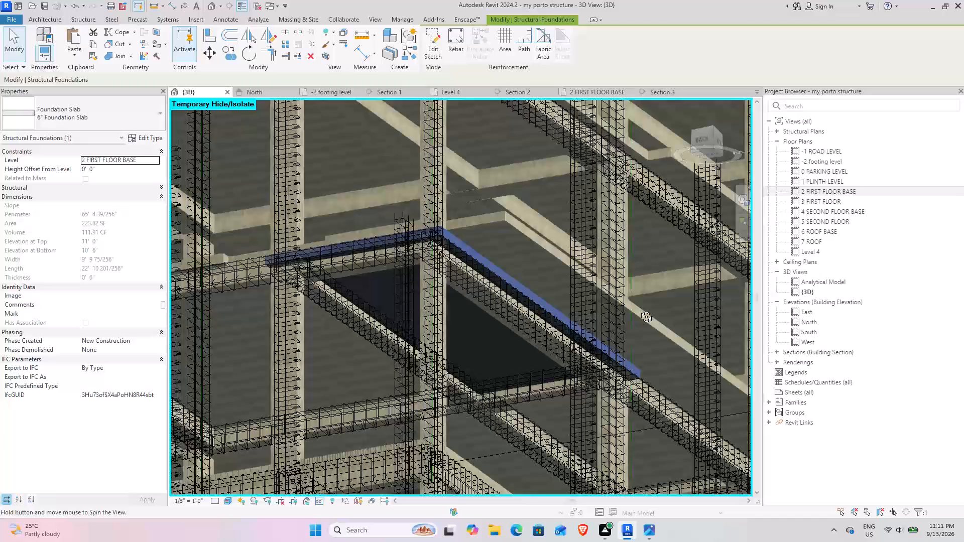
shift+middle_drag(639, 309, 615, 377)
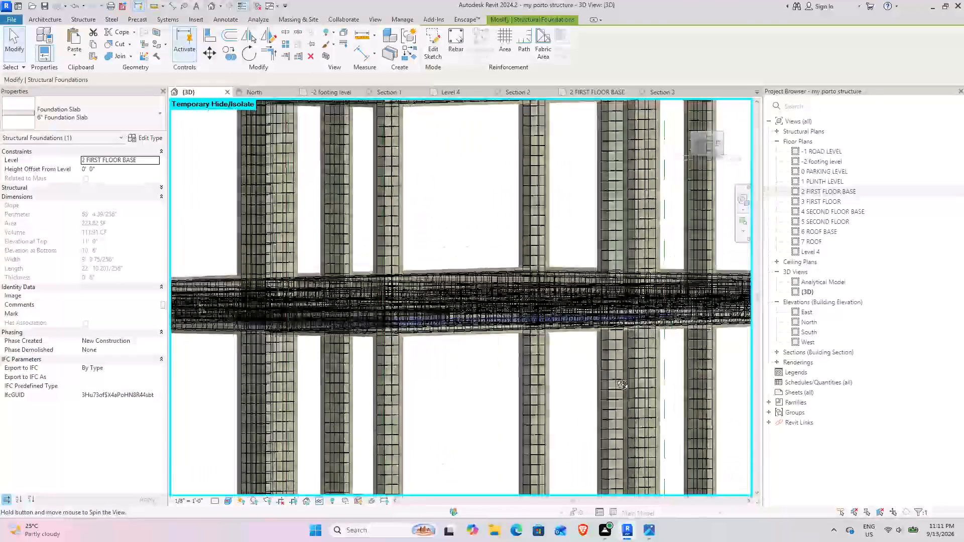
shift+middle_drag(615, 377, 612, 373)
Set the new foundation slab's level to 3 FIRST FLOOR and check its placement in 3D.
click(154, 161)
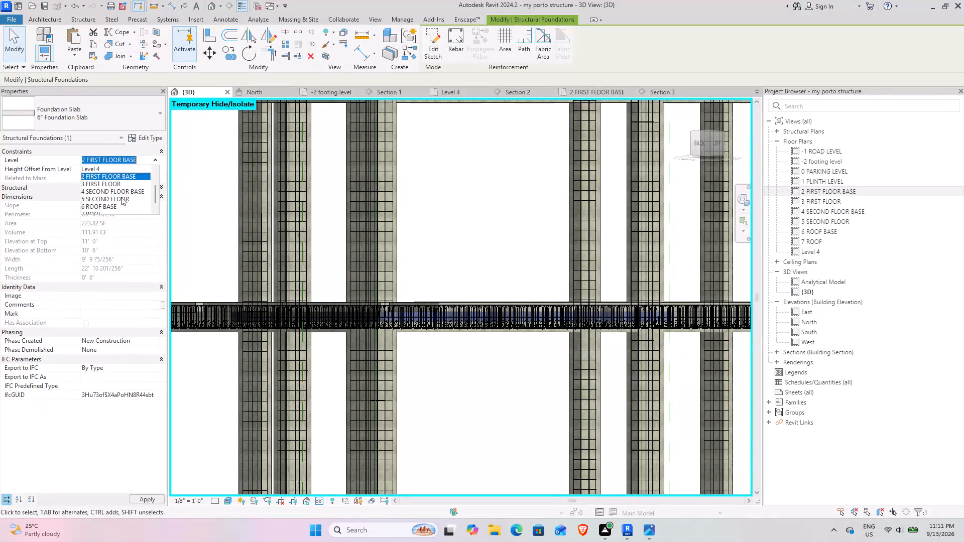
click(107, 184)
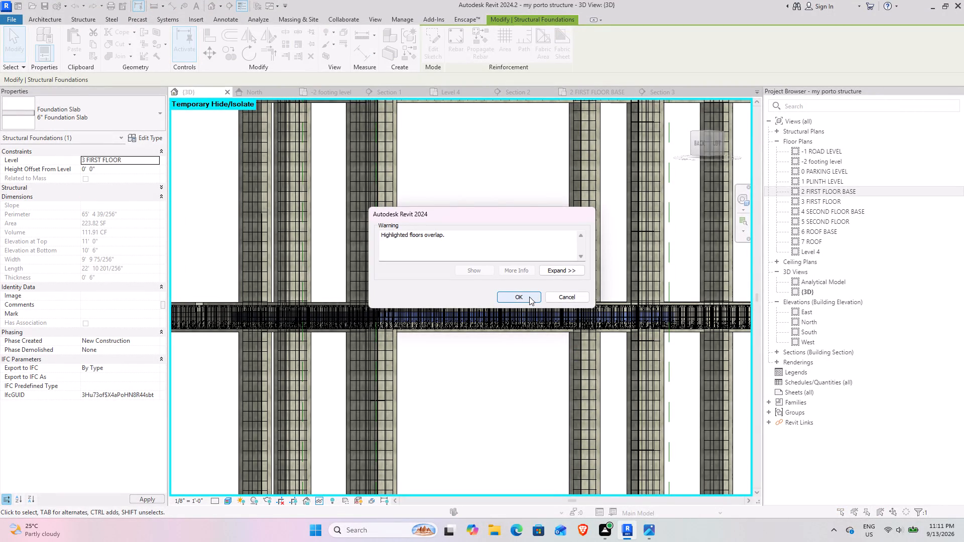
click(529, 297)
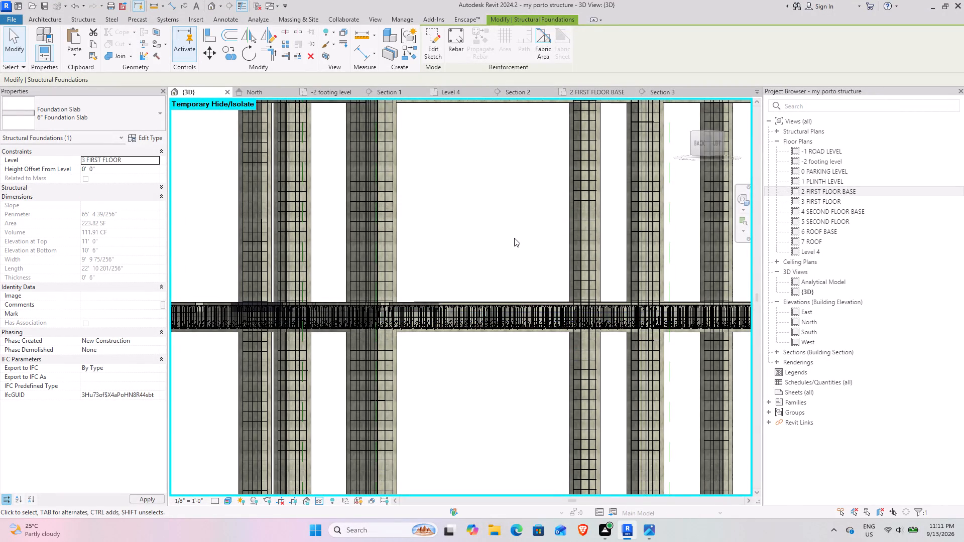
shift+middle_drag(514, 238, 630, 315)
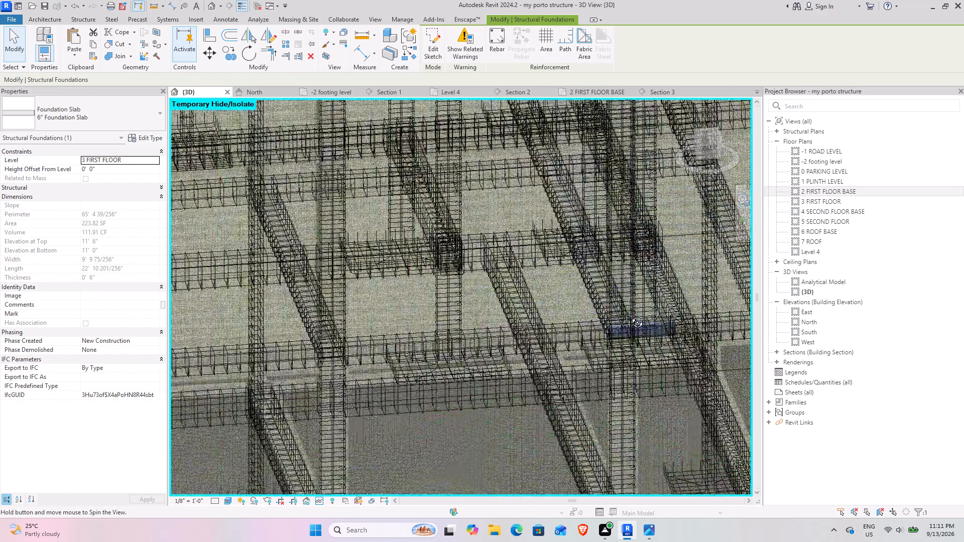
shift+middle_drag(630, 315, 413, 332)
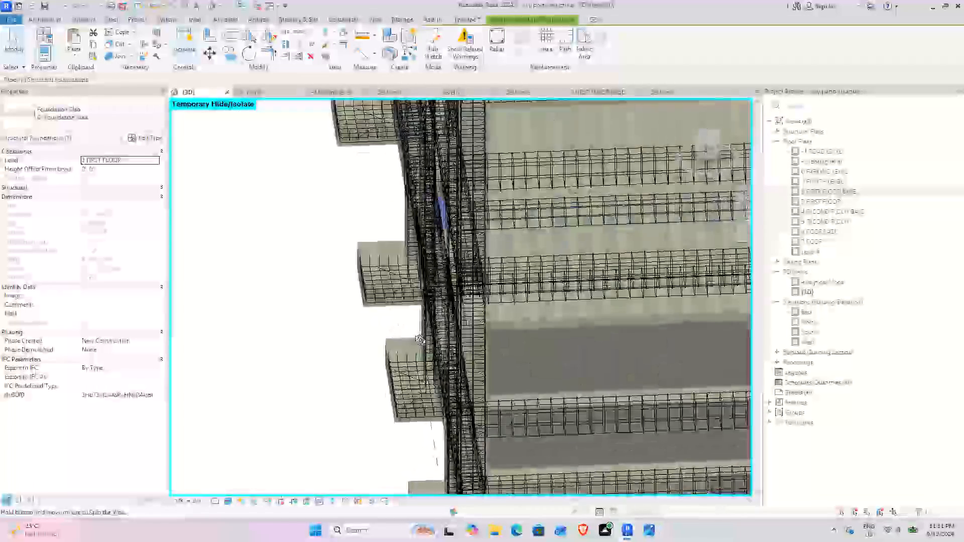
shift+middle_drag(413, 332, 343, 312)
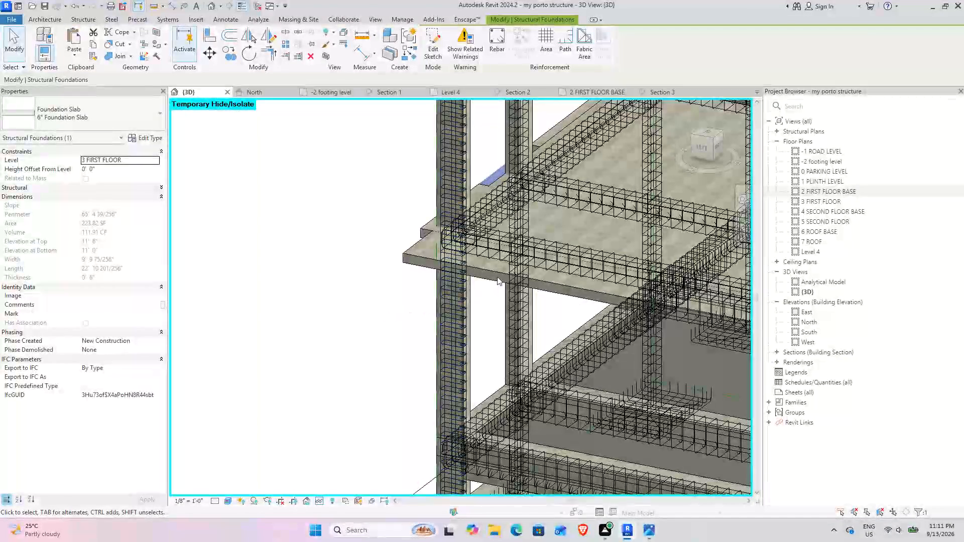
click(499, 276)
click(339, 230)
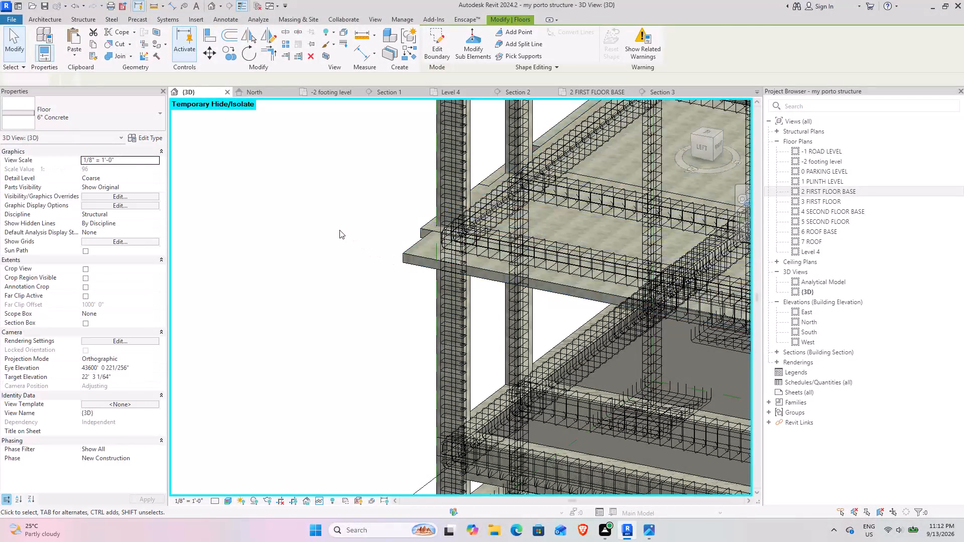
Examine the new 6" foundation slab and its supporting beams at 3 FIRST FLOOR in Section 3.
click(595, 95)
scroll(481, 213, down, 4)
middle_drag(511, 186, 532, 351)
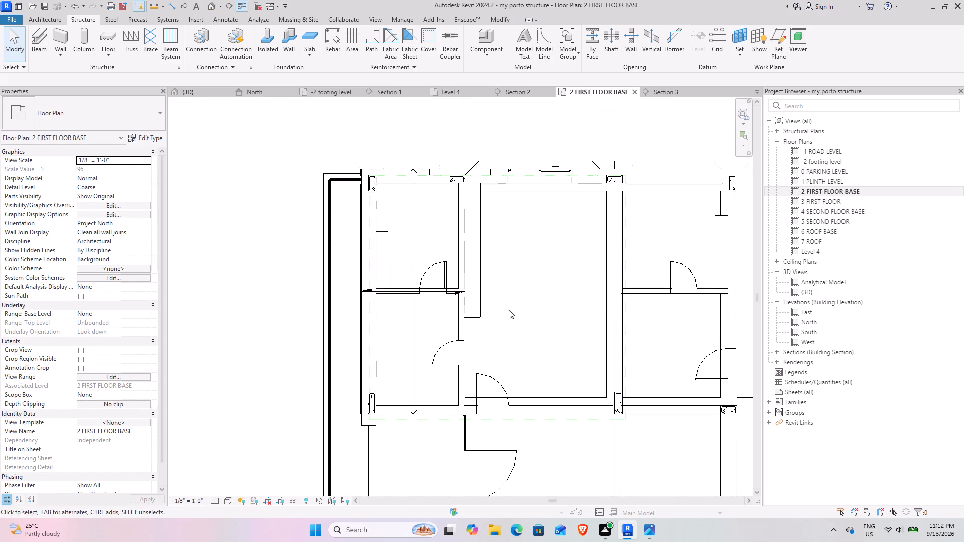
click(669, 97)
scroll(413, 289, down, 3)
middle_drag(409, 312, 482, 179)
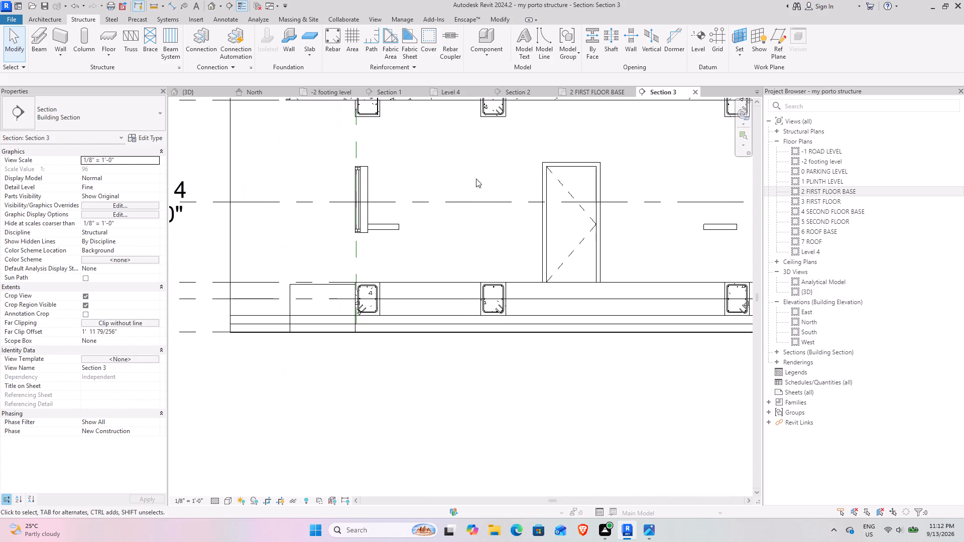
middle_drag(460, 185, 467, 321)
scroll(436, 225, up, 4)
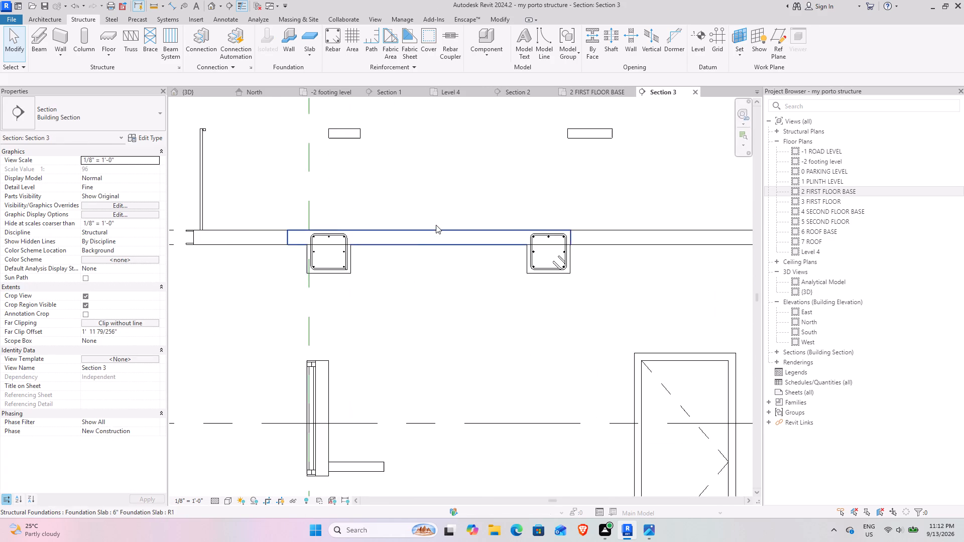
scroll(435, 225, up, 4)
scroll(385, 218, up, 4)
middle_drag(388, 214, 439, 195)
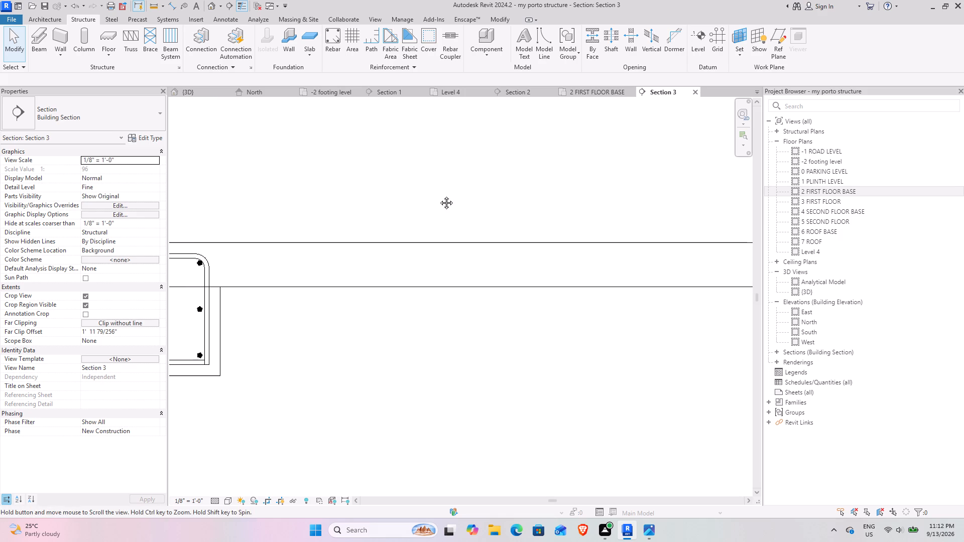
middle_drag(439, 195, 474, 184)
Set the rebar cover of the 6" foundation slab in Section 3 to Interior (shells) - #6 to #18 <0' - 0 3/4">.
click(341, 45)
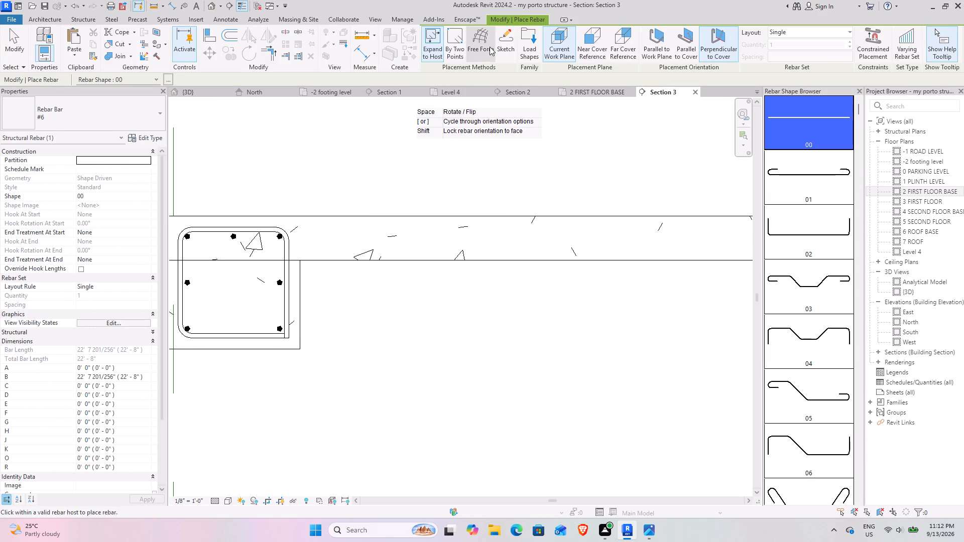
click(50, 20)
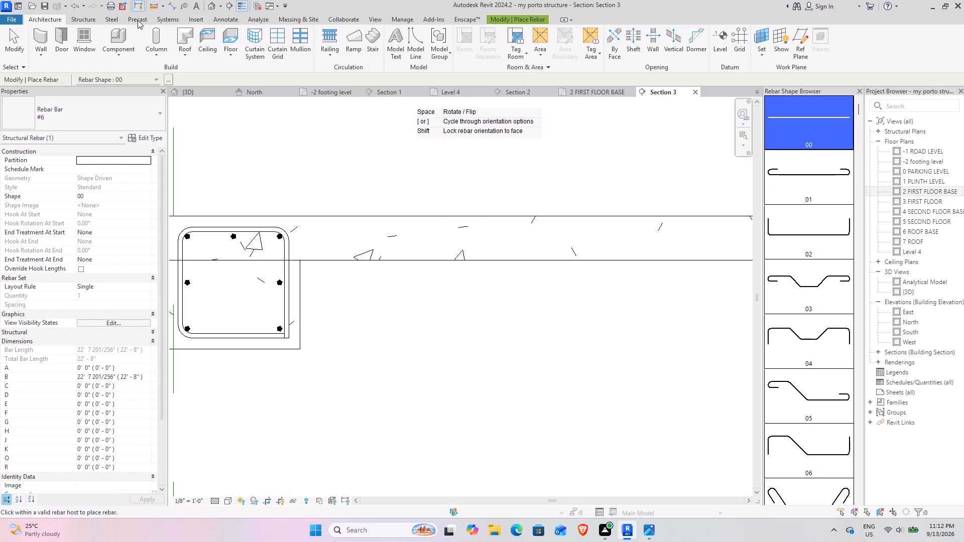
click(96, 20)
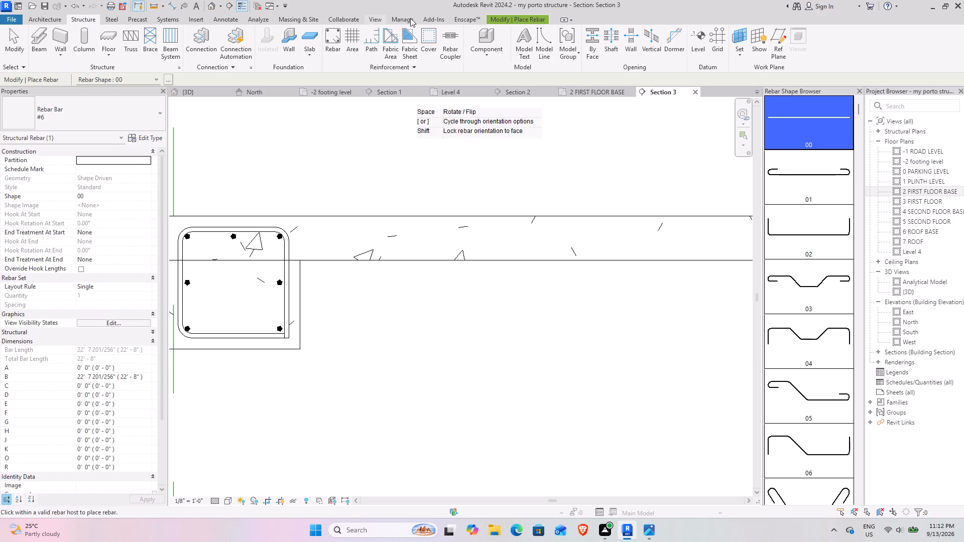
click(427, 40)
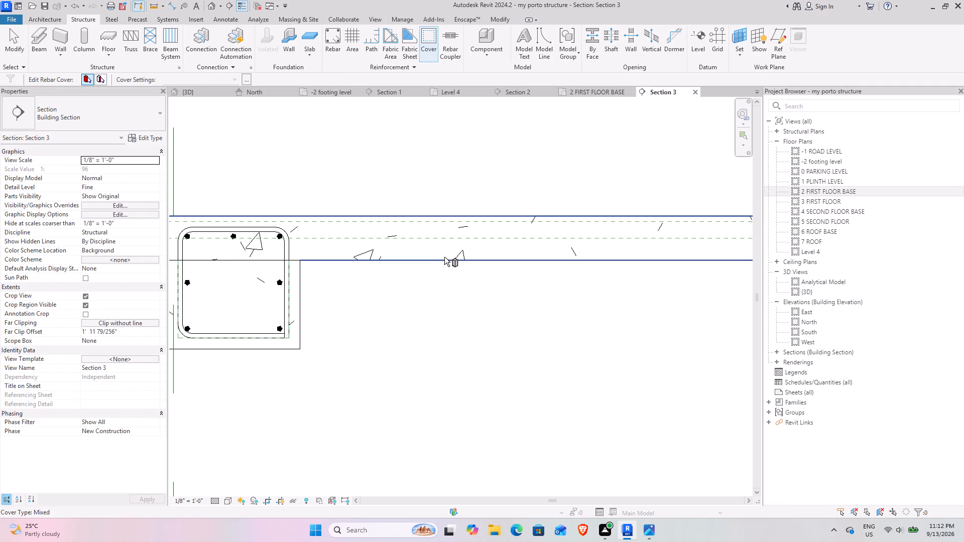
click(444, 257)
scroll(315, 205, down, 4)
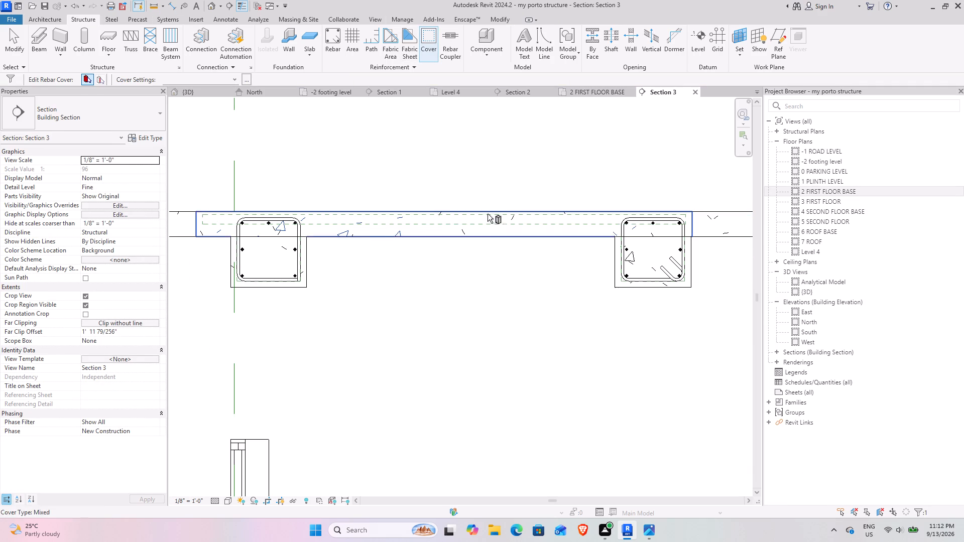
middle_drag(315, 195, 375, 170)
scroll(266, 181, up, 2)
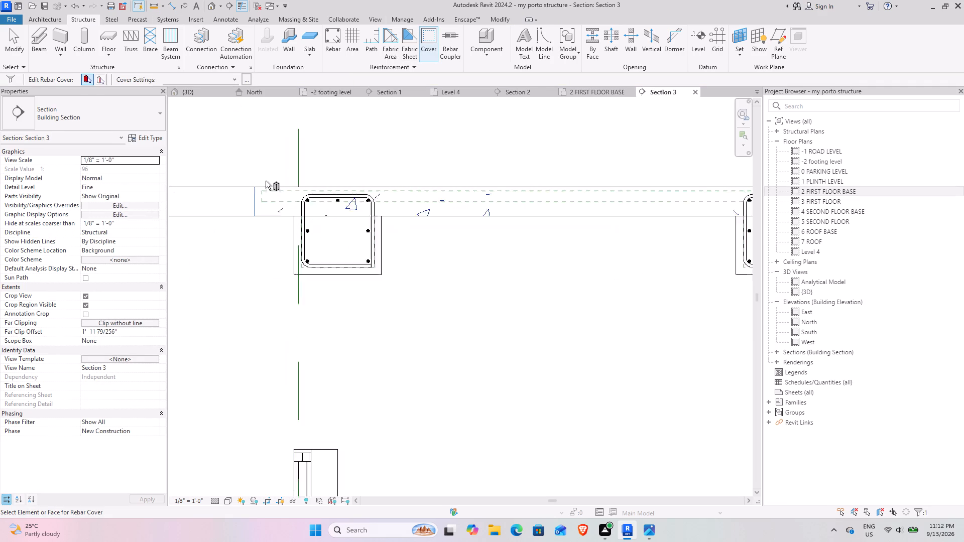
scroll(266, 181, up, 2)
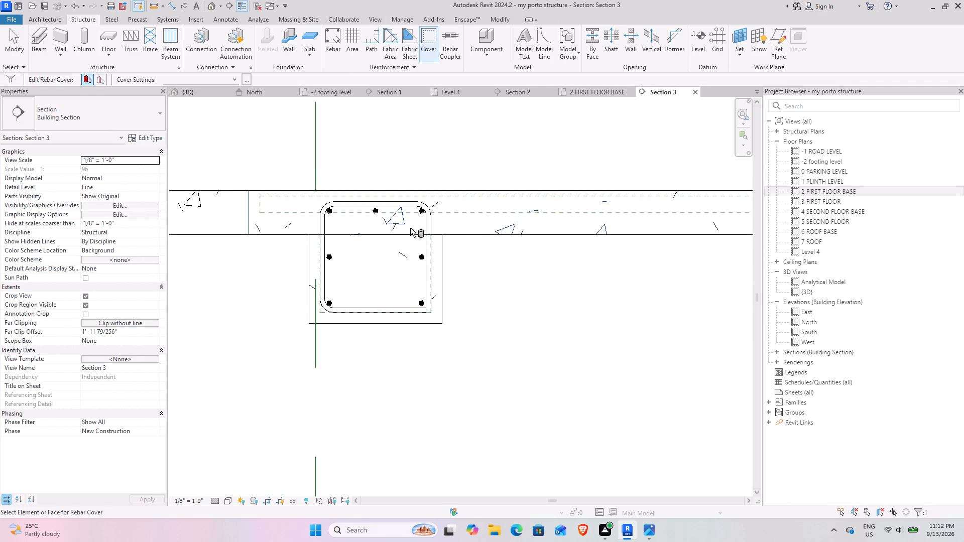
click(231, 79)
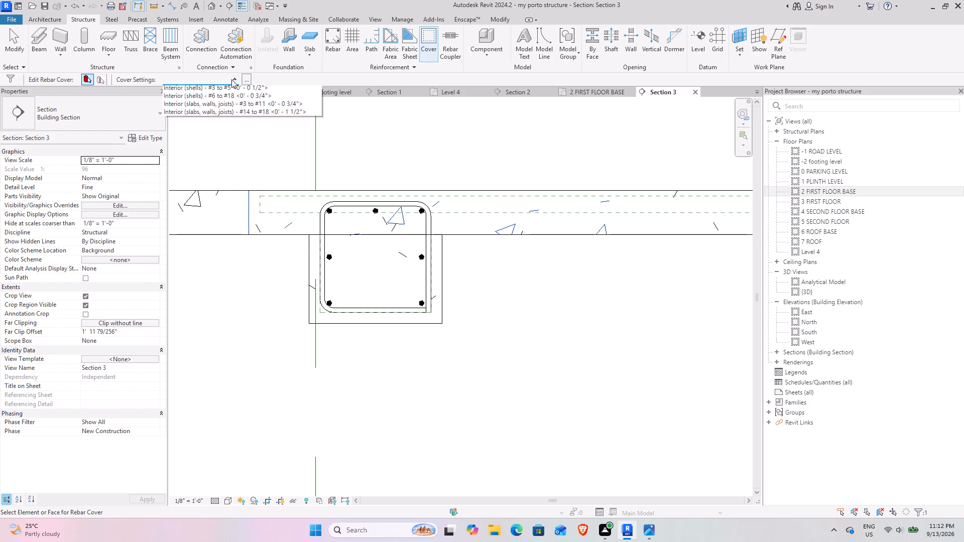
click(268, 145)
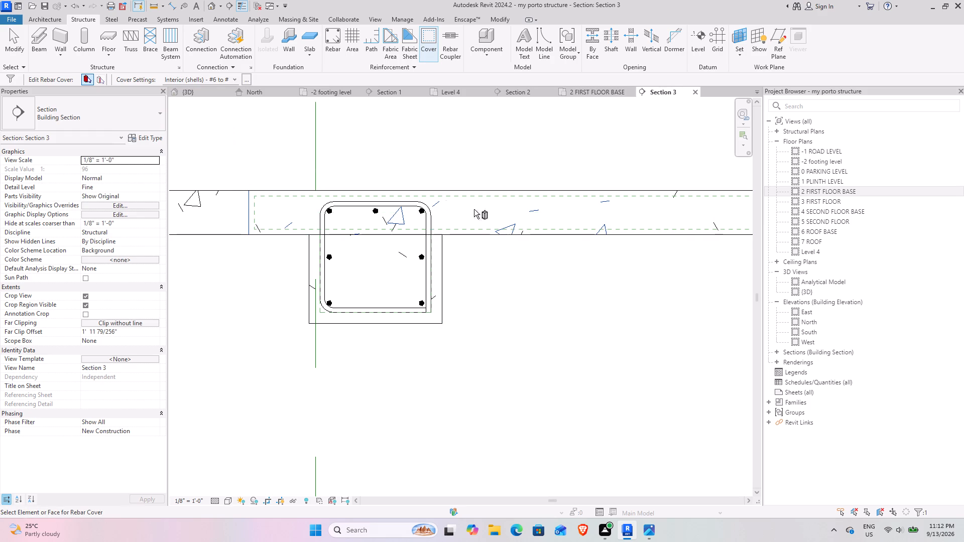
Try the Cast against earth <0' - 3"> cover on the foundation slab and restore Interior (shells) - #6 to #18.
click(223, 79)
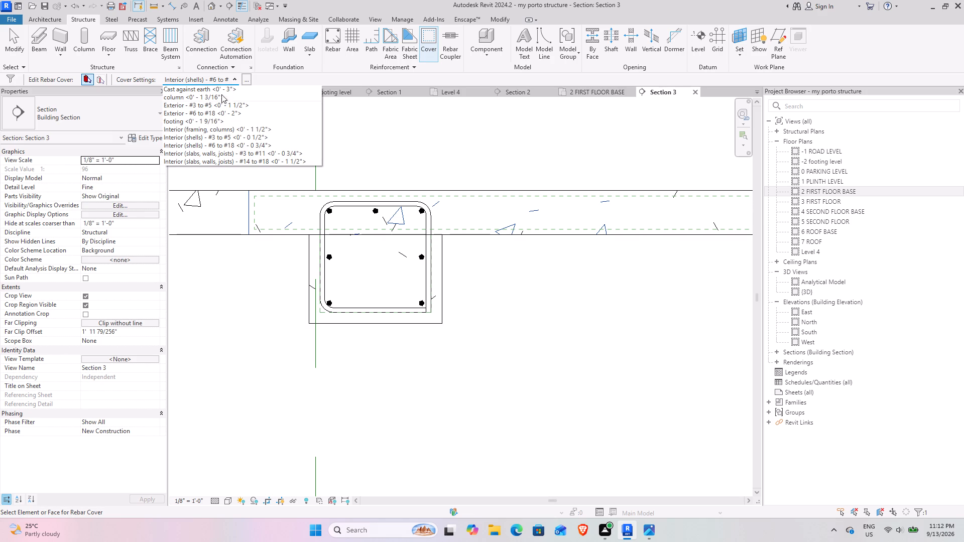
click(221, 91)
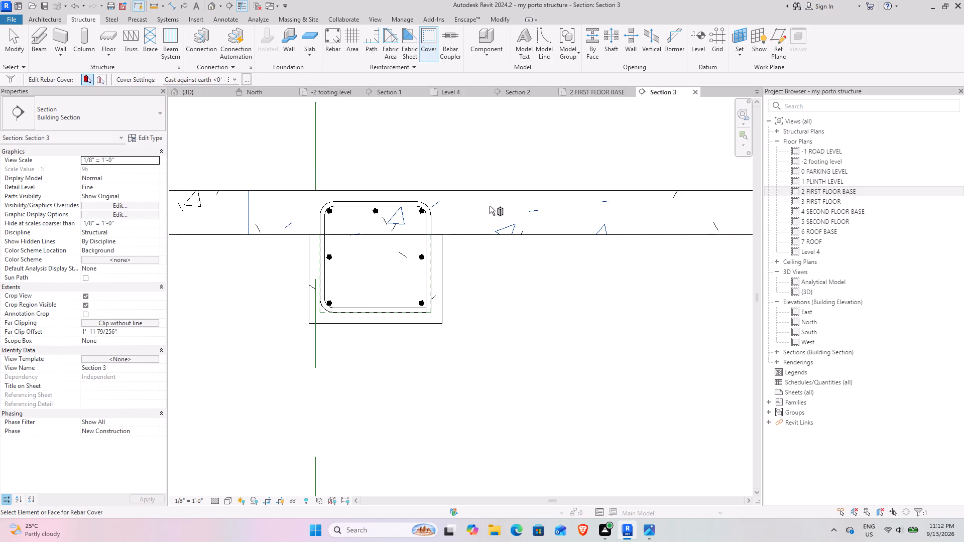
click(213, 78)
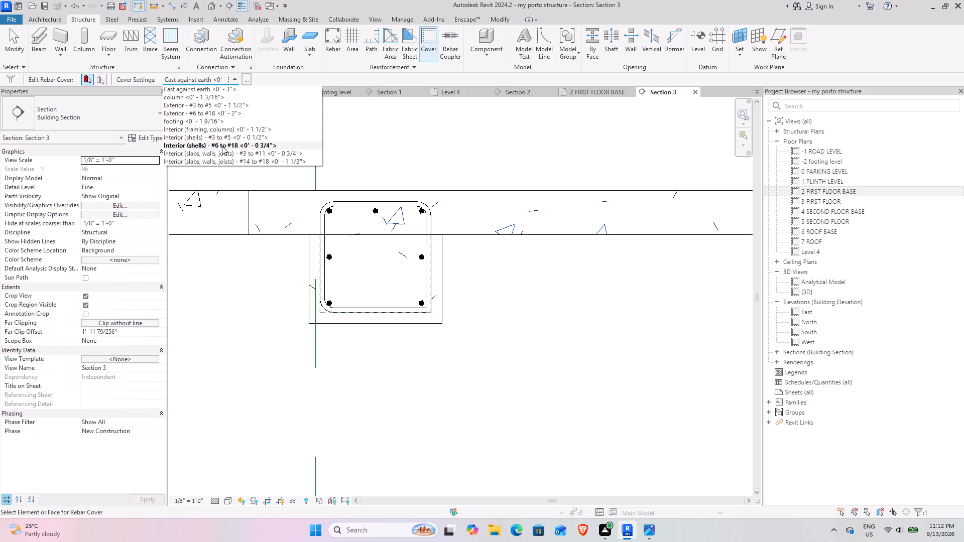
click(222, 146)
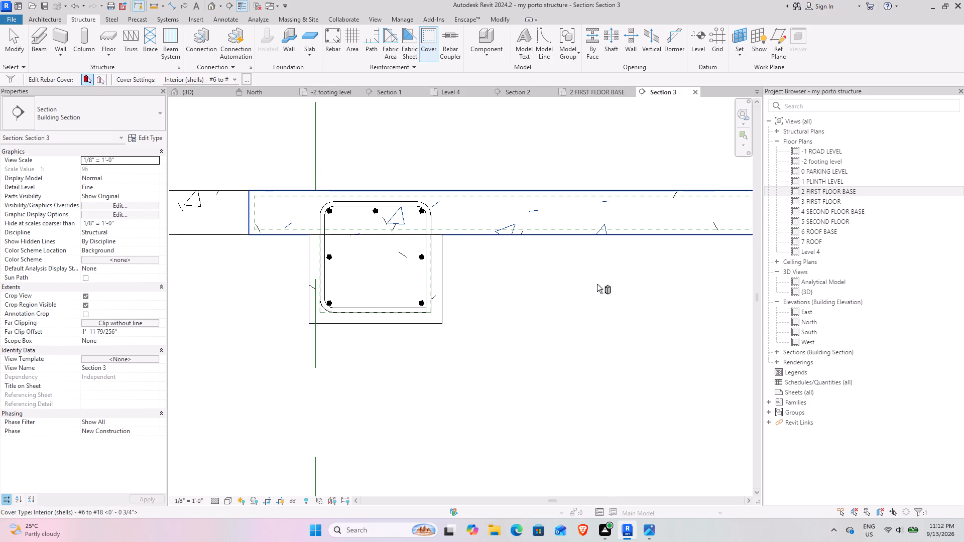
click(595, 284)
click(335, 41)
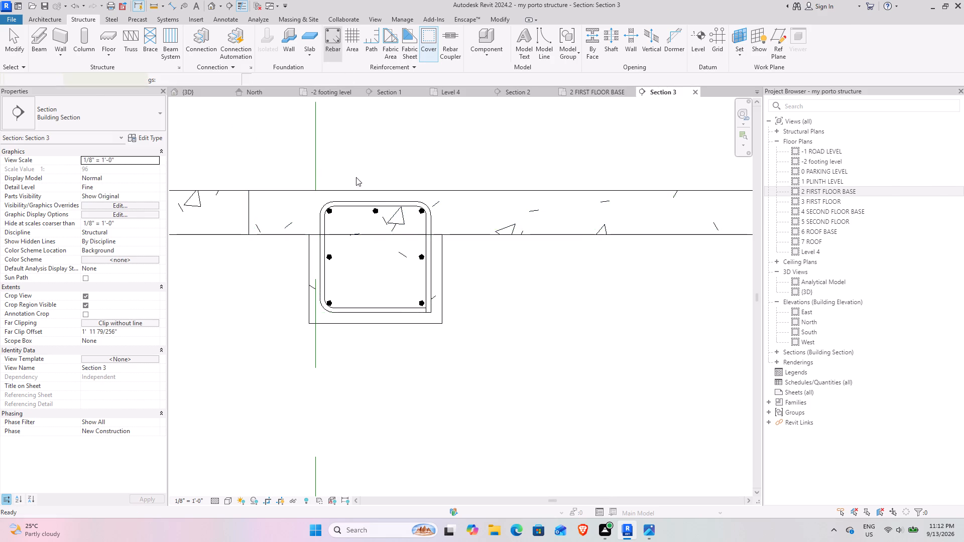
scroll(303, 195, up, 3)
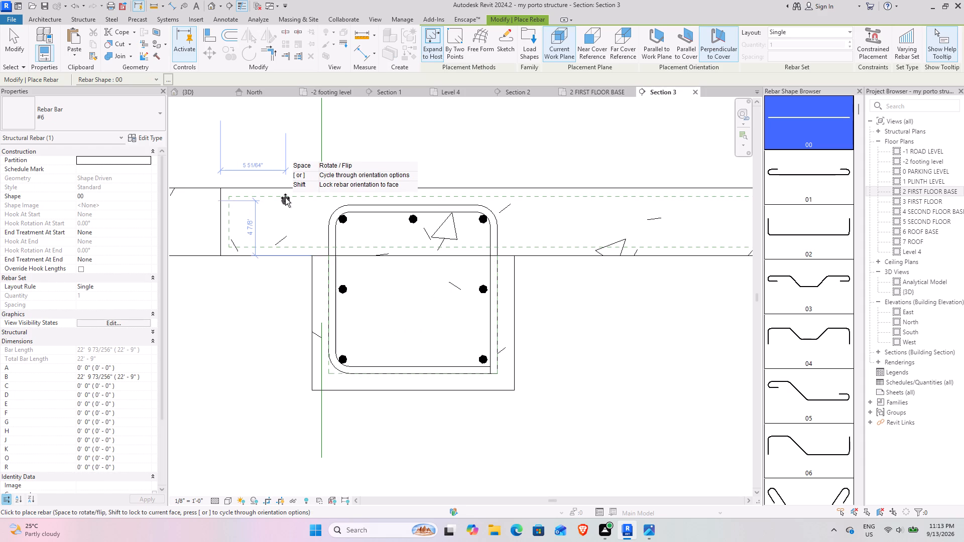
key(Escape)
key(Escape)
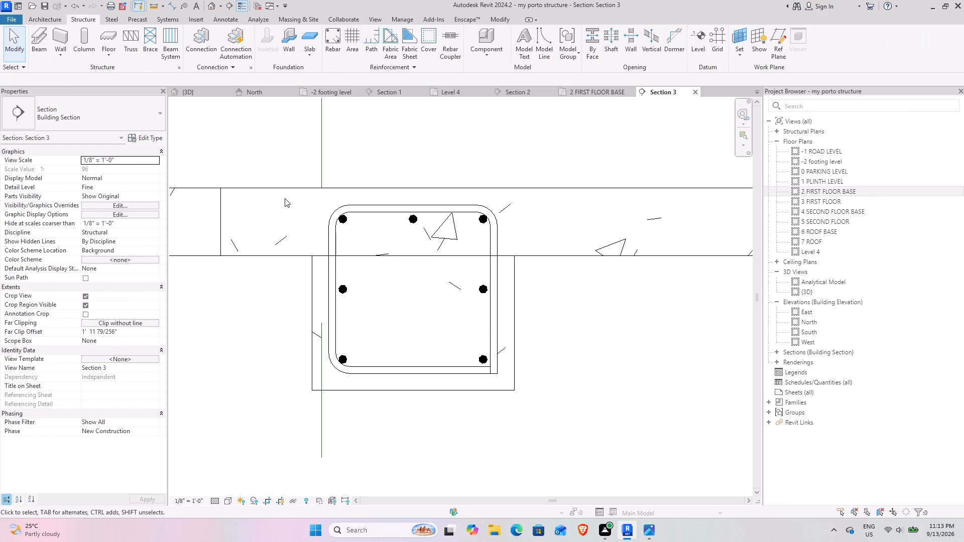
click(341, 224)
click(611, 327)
Place a single #4 straight bar (shape 00), perpendicular to cover, at the foundation slab's top cover between its edge and the beam cage.
click(330, 33)
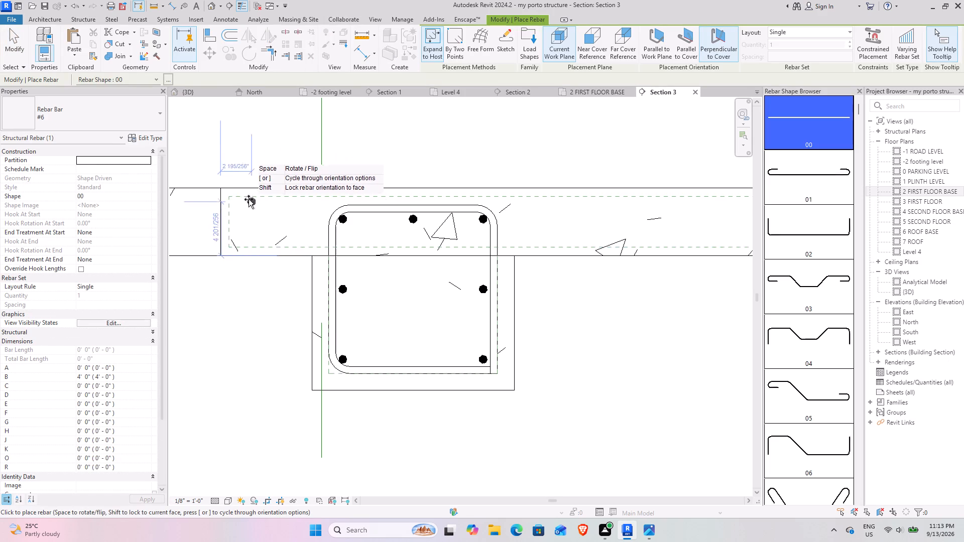
click(92, 119)
click(38, 159)
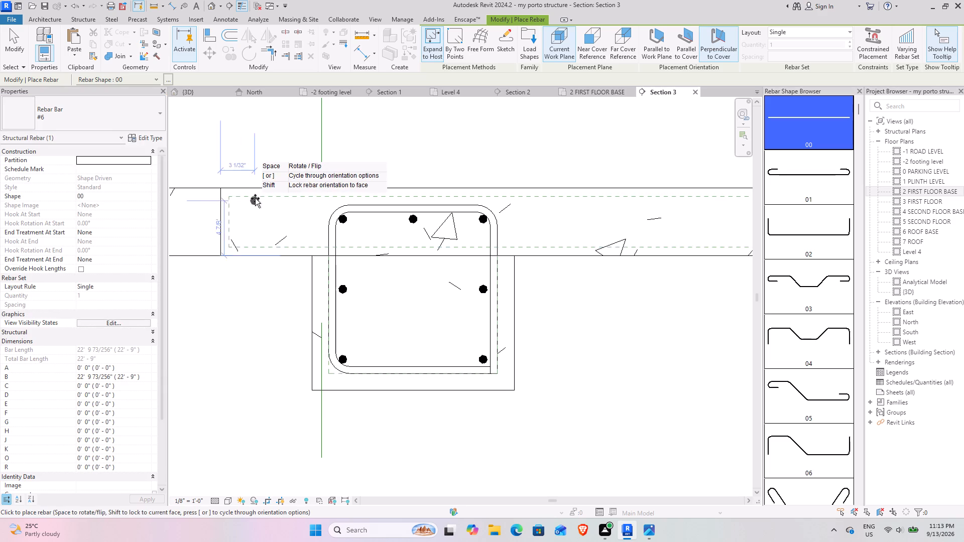
click(86, 110)
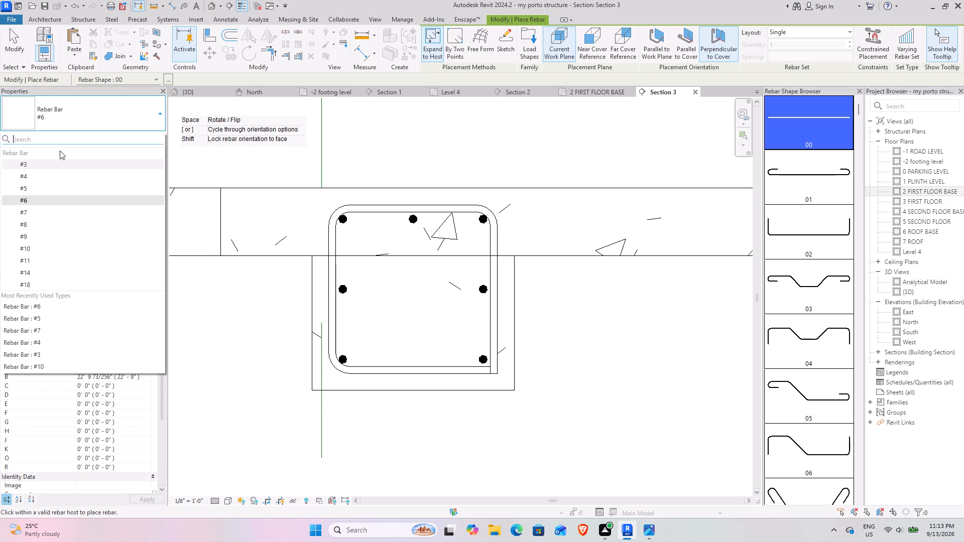
click(43, 163)
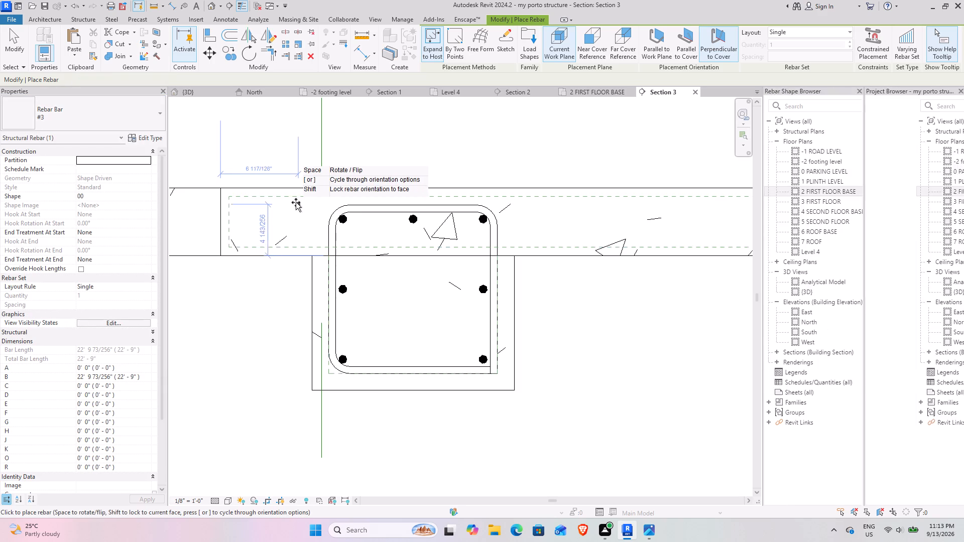
click(96, 106)
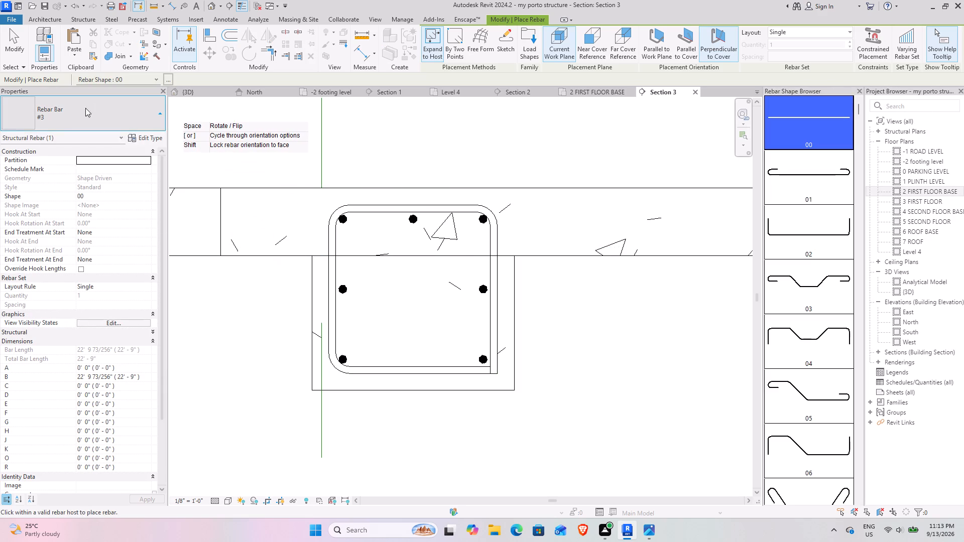
click(31, 177)
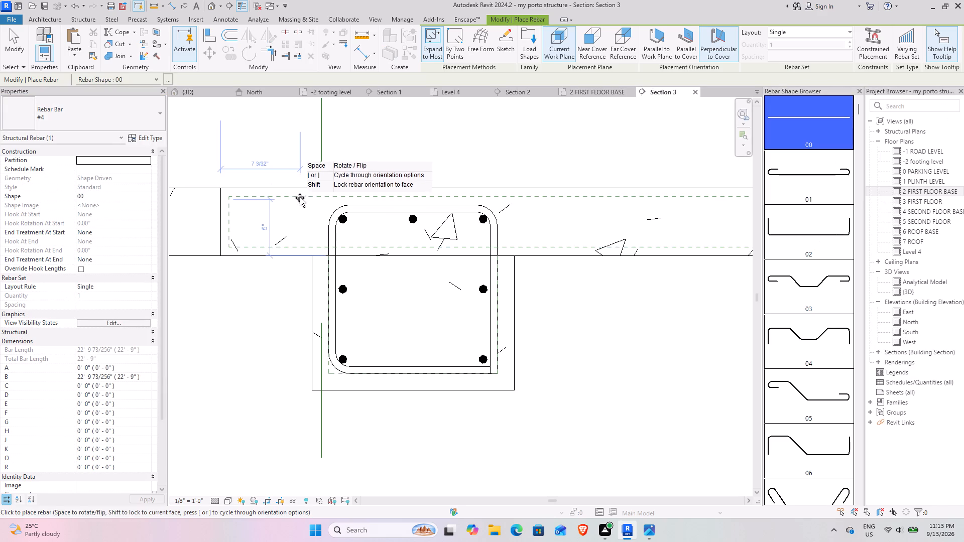
scroll(299, 198, up, 4)
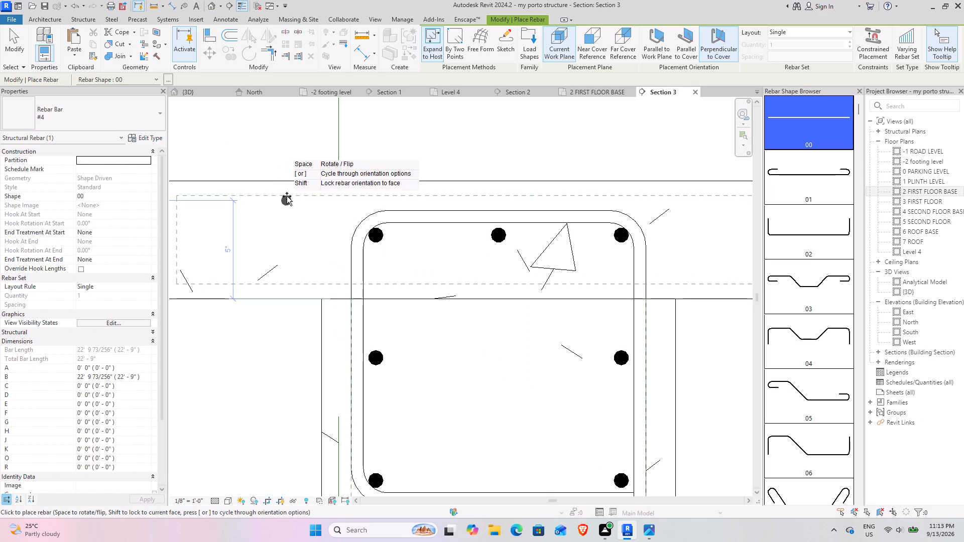
click(287, 196)
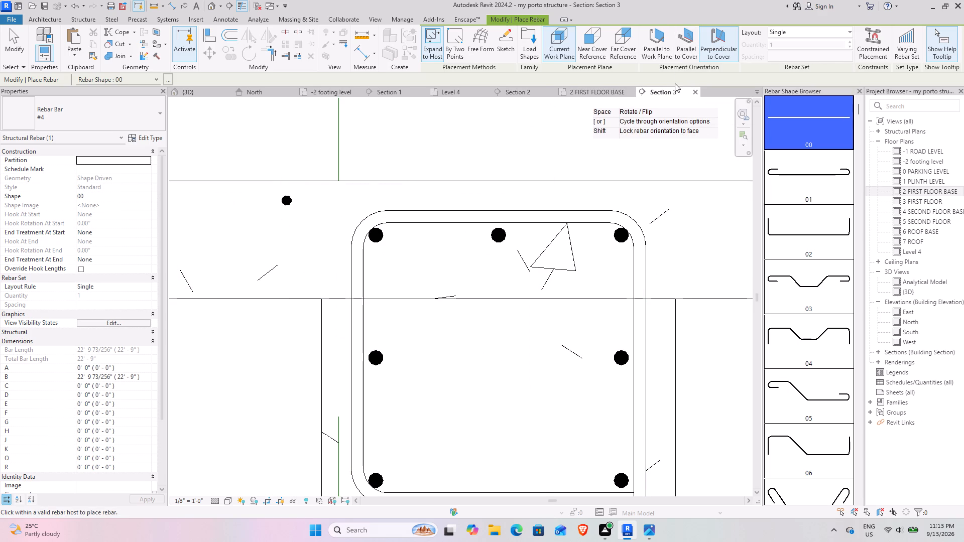
Place a single #4 straight bar (shape 00), parallel to the work plane, along the foundation slab's top cover.
click(654, 42)
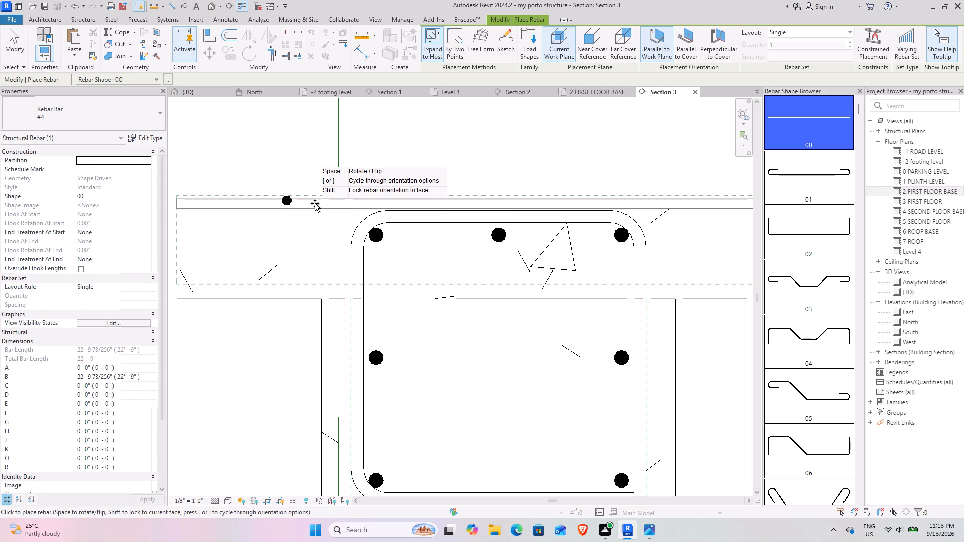
click(315, 203)
scroll(352, 219, down, 3)
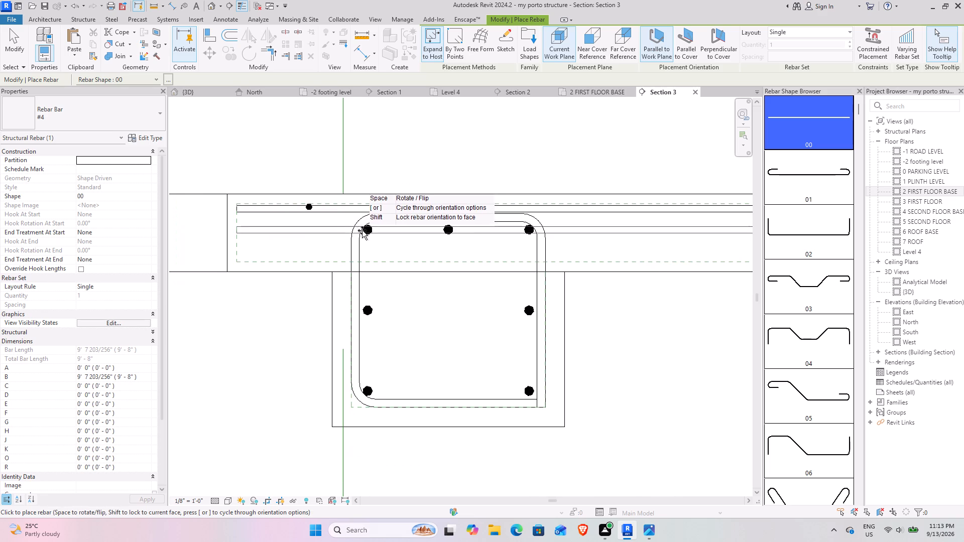
middle_drag(368, 228, 391, 212)
click(17, 37)
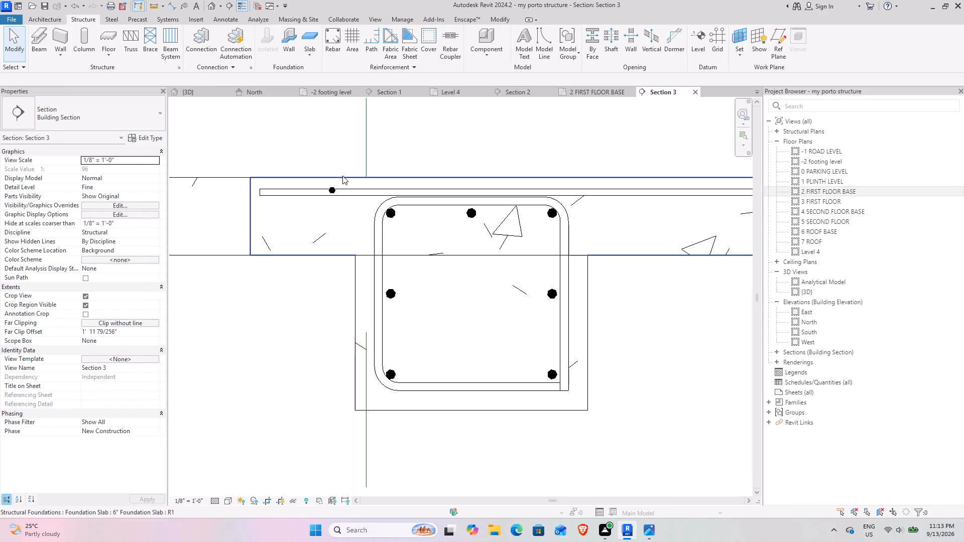
Examine the placed top bars along the foundation slab across both supporting beams in Section 3.
scroll(522, 175, down, 4)
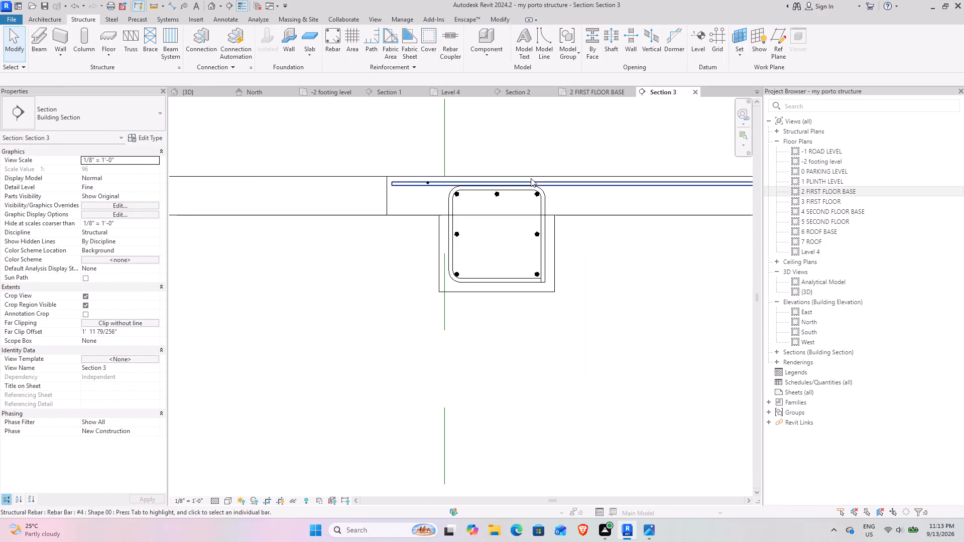
scroll(531, 178, down, 5)
middle_drag(651, 209, 375, 237)
middle_drag(583, 264, 586, 224)
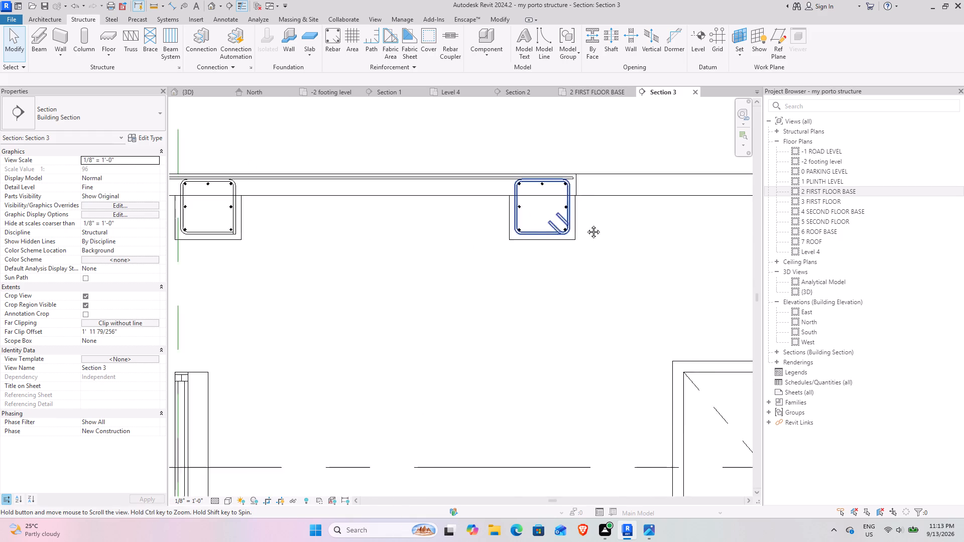
middle_drag(586, 224, 626, 216)
middle_drag(322, 215, 458, 219)
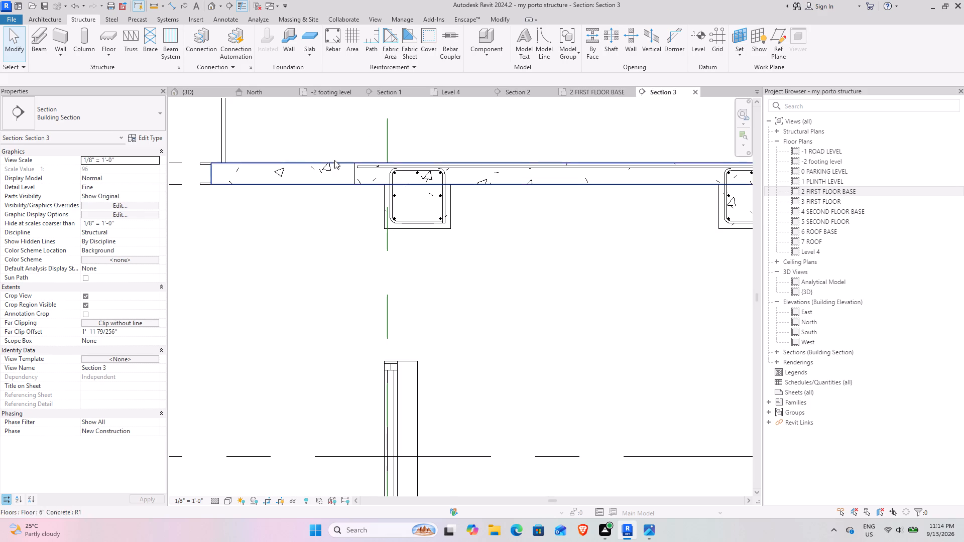
Set the two #4 top bars in the foundation slab to show unobscured in the {3D} view as well.
scroll(356, 151, up, 8)
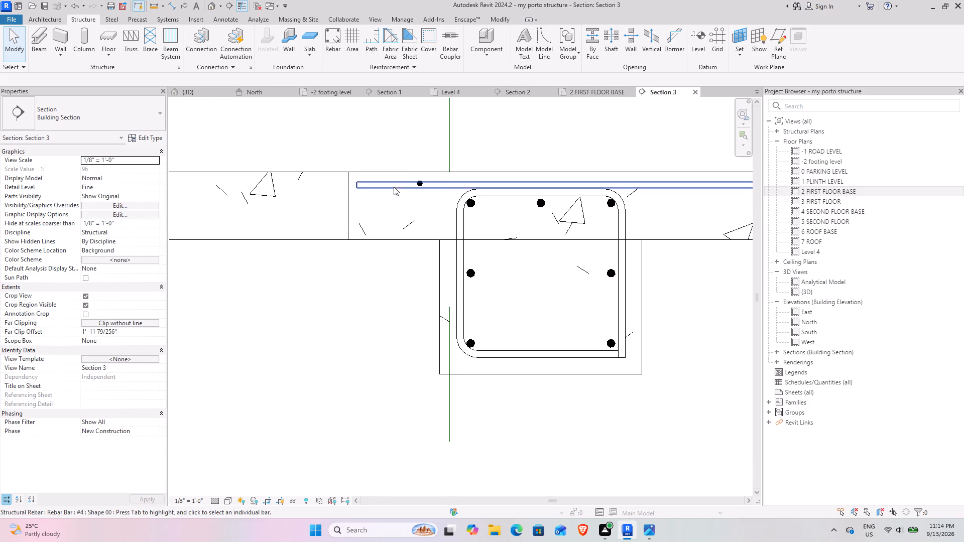
scroll(448, 182, up, 5)
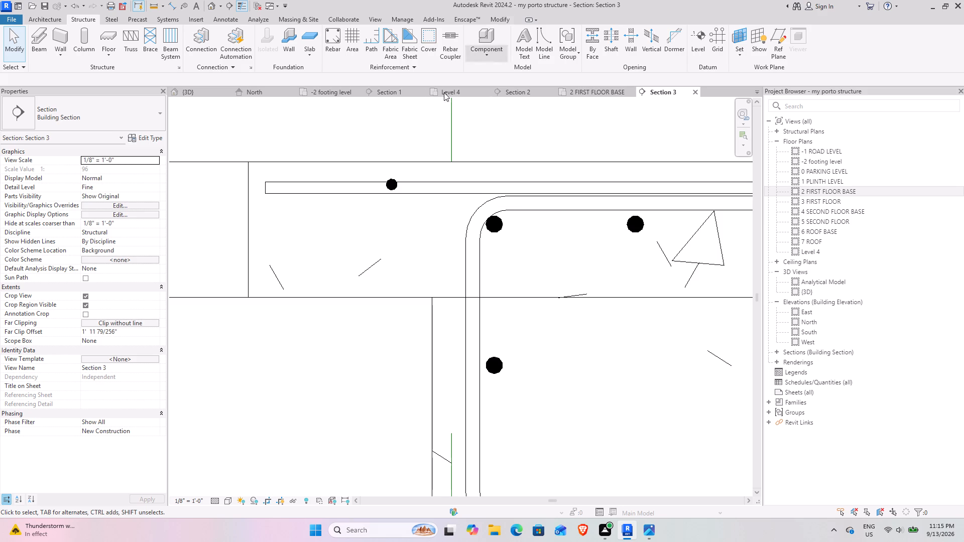
drag(418, 213, 377, 170)
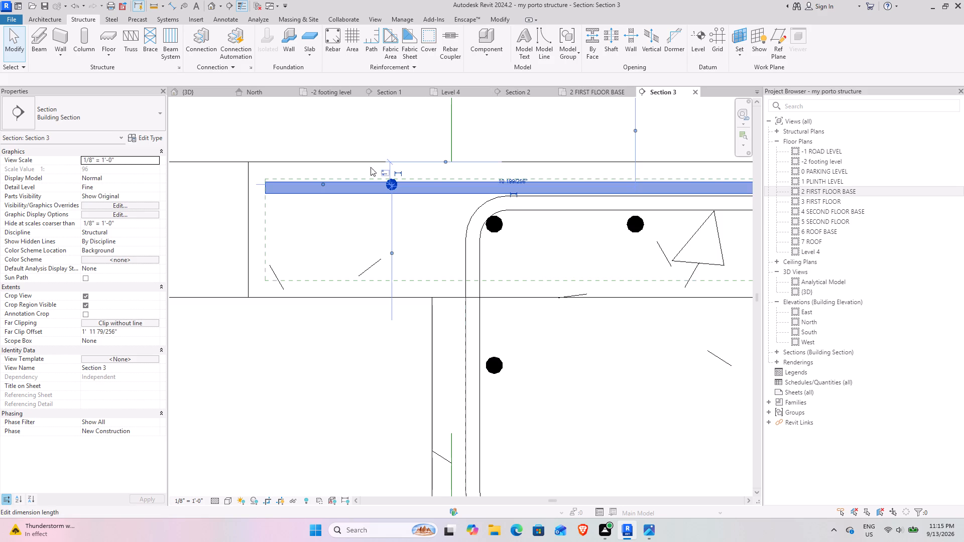
click(111, 341)
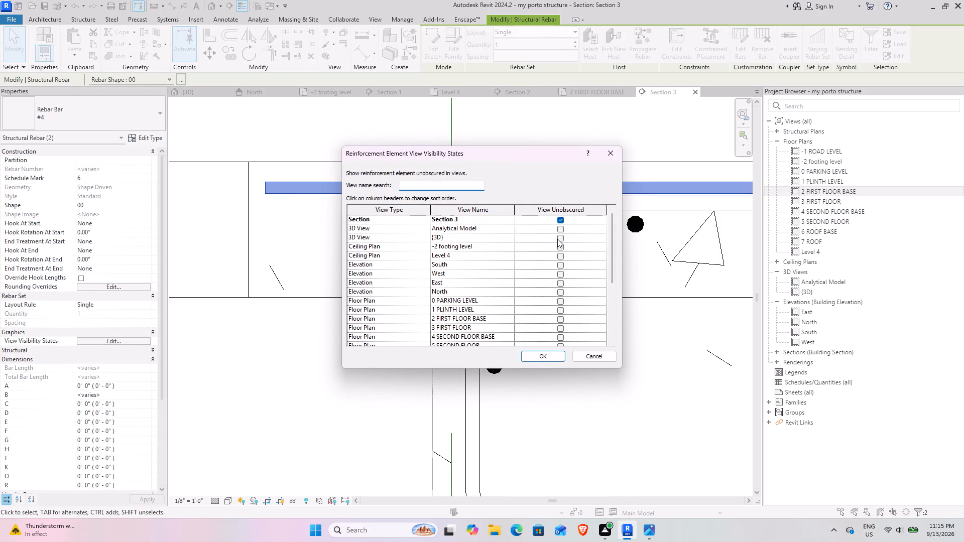
click(557, 239)
click(546, 354)
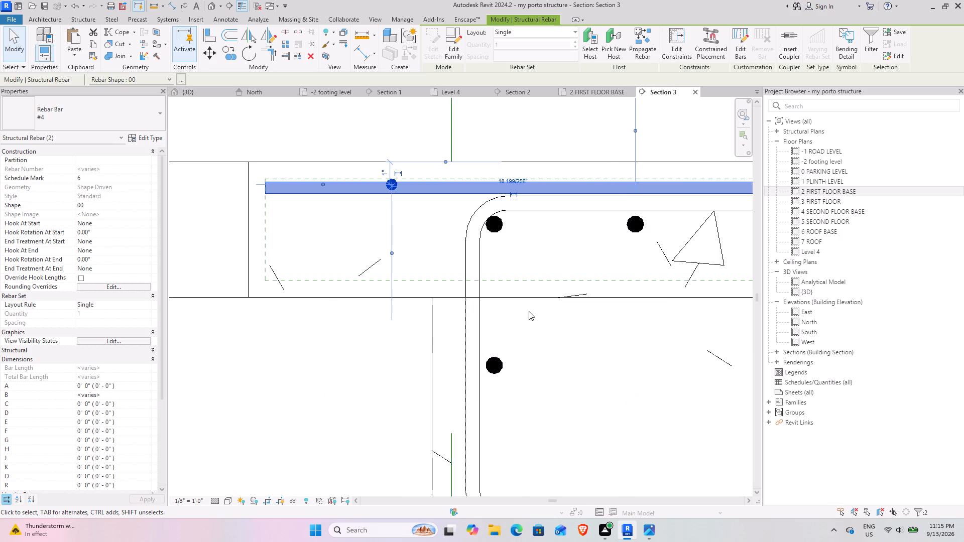
click(433, 231)
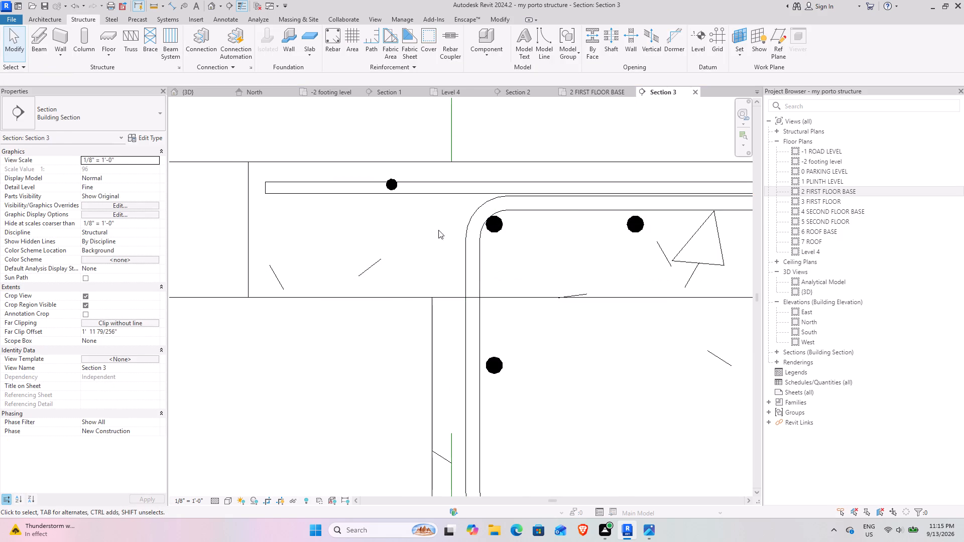
Delete Scope Box 1 from the model in the {3D} view.
scroll(571, 216, down, 8)
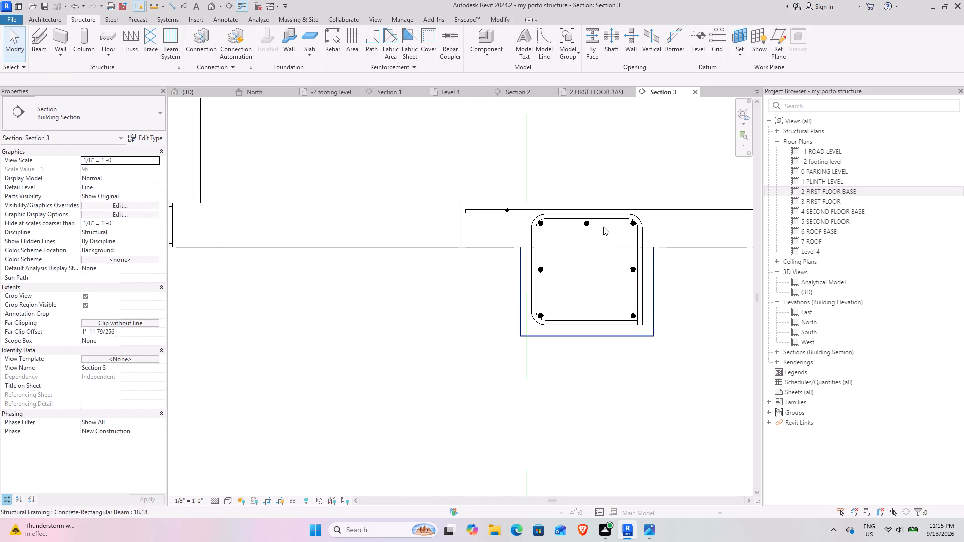
middle_drag(571, 222, 301, 262)
middle_drag(565, 258, 222, 258)
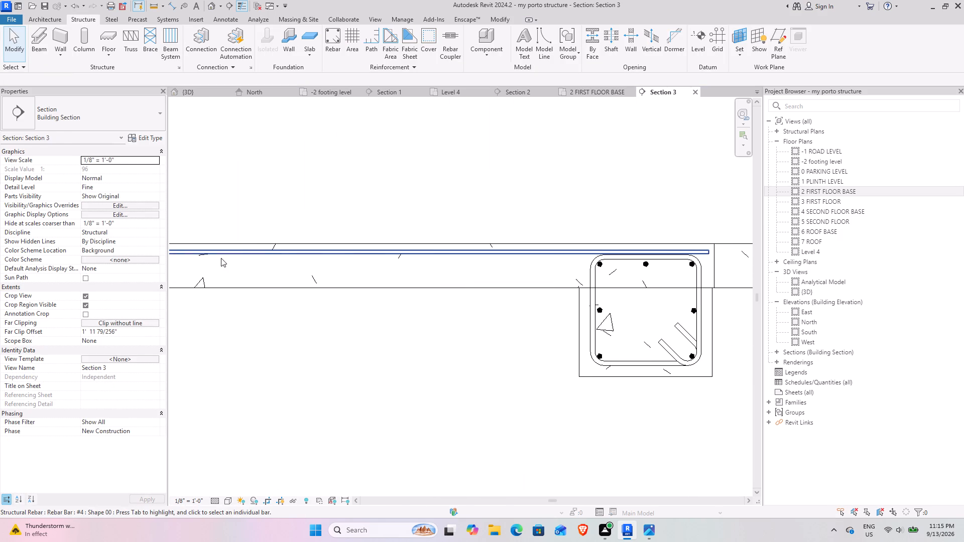
scroll(441, 245, down, 3)
middle_drag(362, 262, 442, 259)
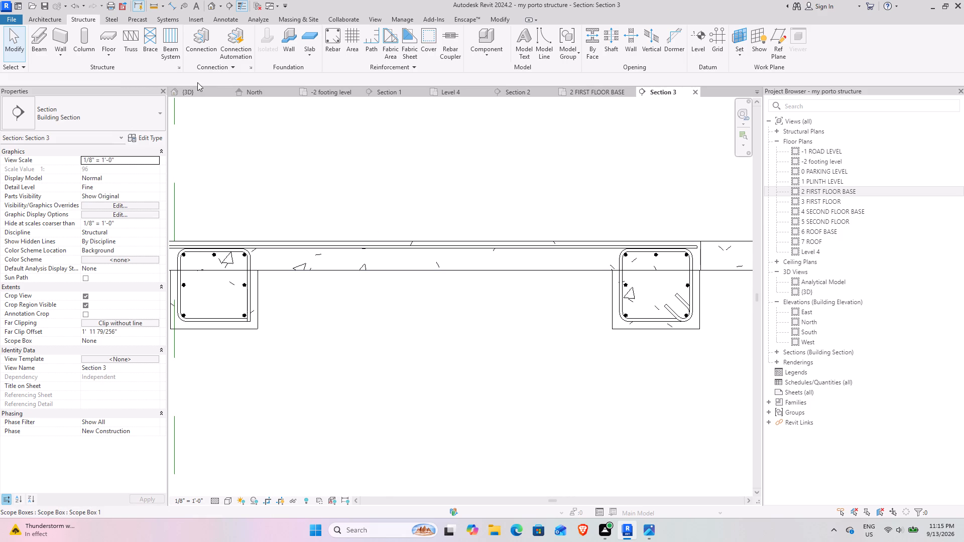
click(202, 91)
middle_drag(535, 230, 217, 291)
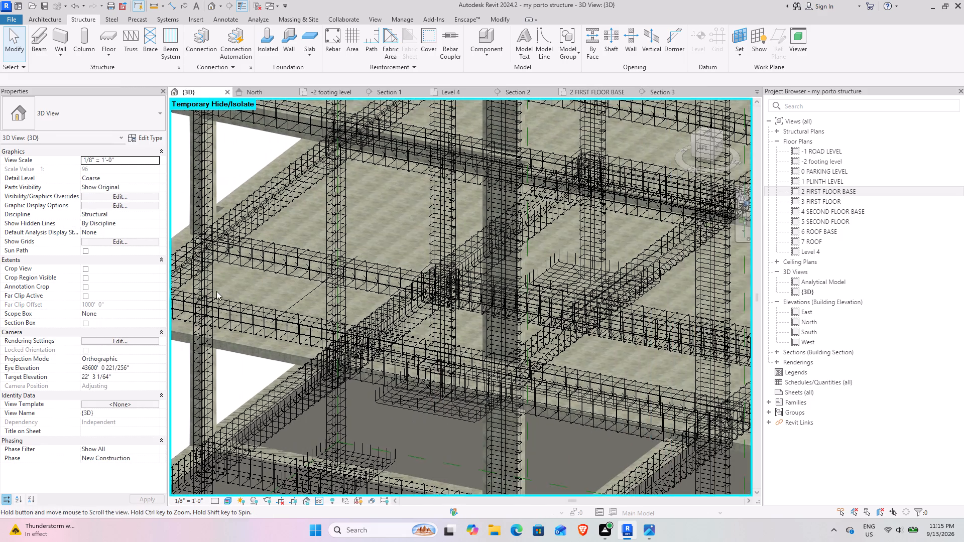
scroll(347, 323, down, 5)
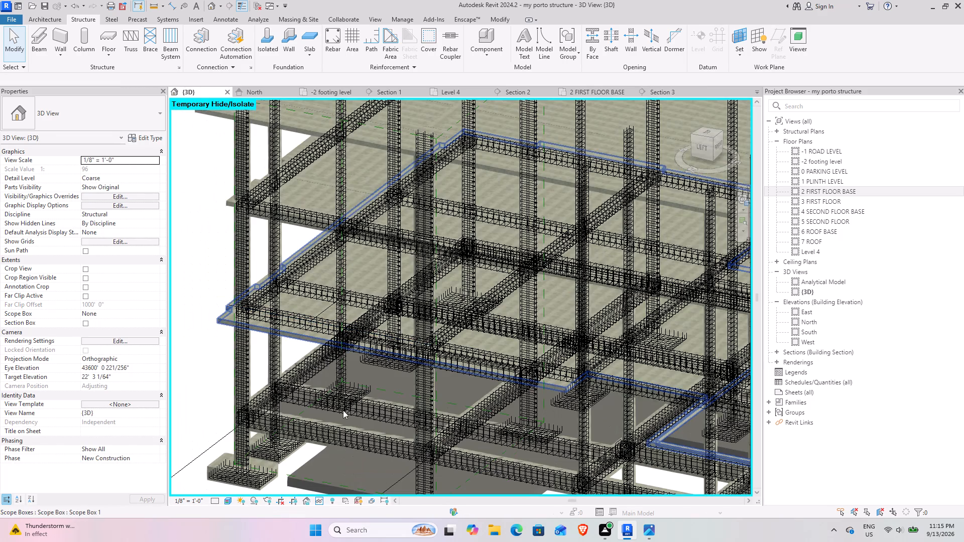
middle_drag(343, 380, 361, 345)
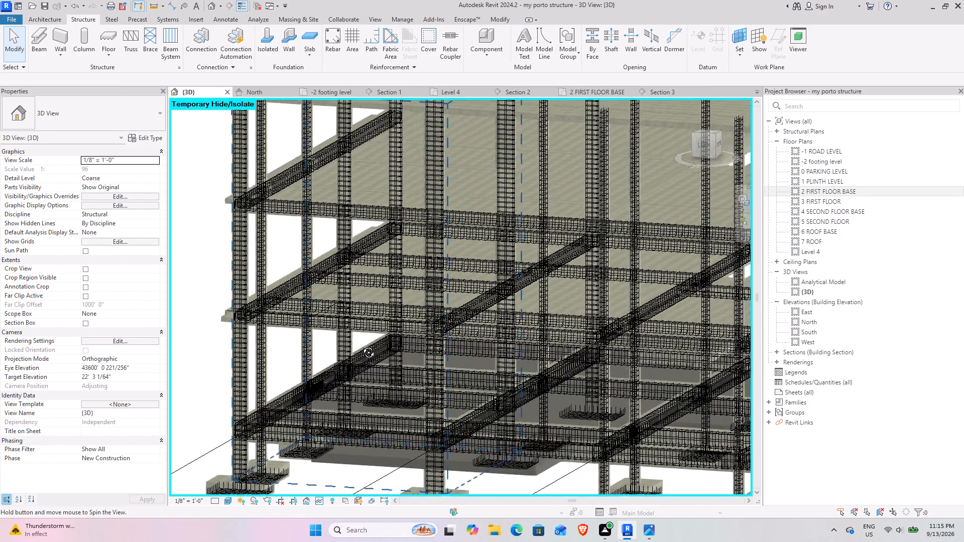
middle_drag(361, 345, 359, 362)
middle_drag(319, 423, 325, 354)
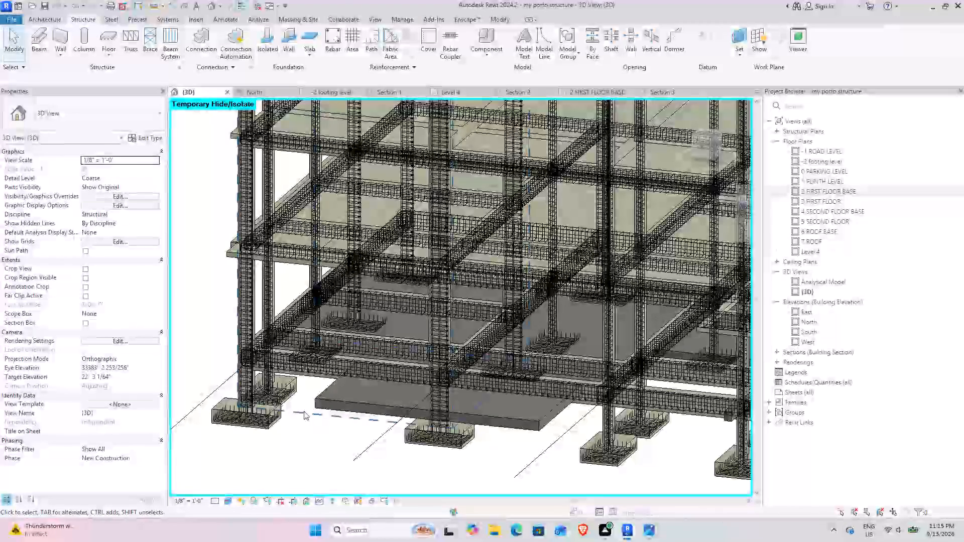
click(304, 410)
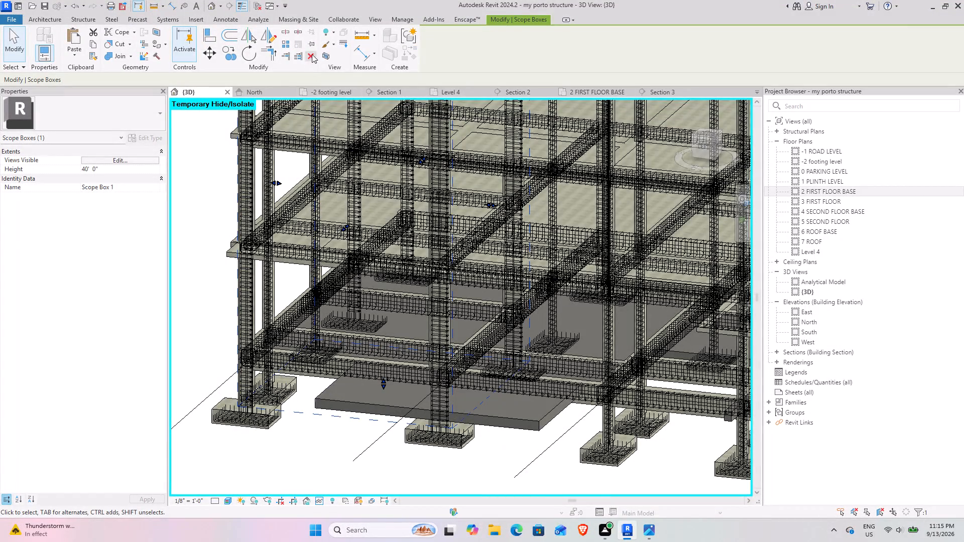
click(313, 54)
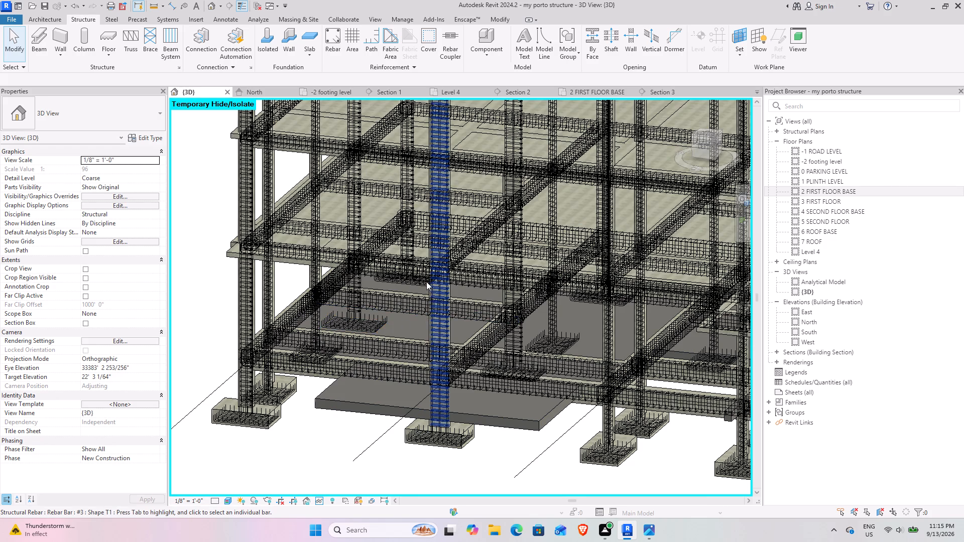
Check the 2 FIRST FLOOR BASE and 3 FIRST FLOOR plans and the long #4 slab bar's view visibility states.
scroll(426, 282, down, 5)
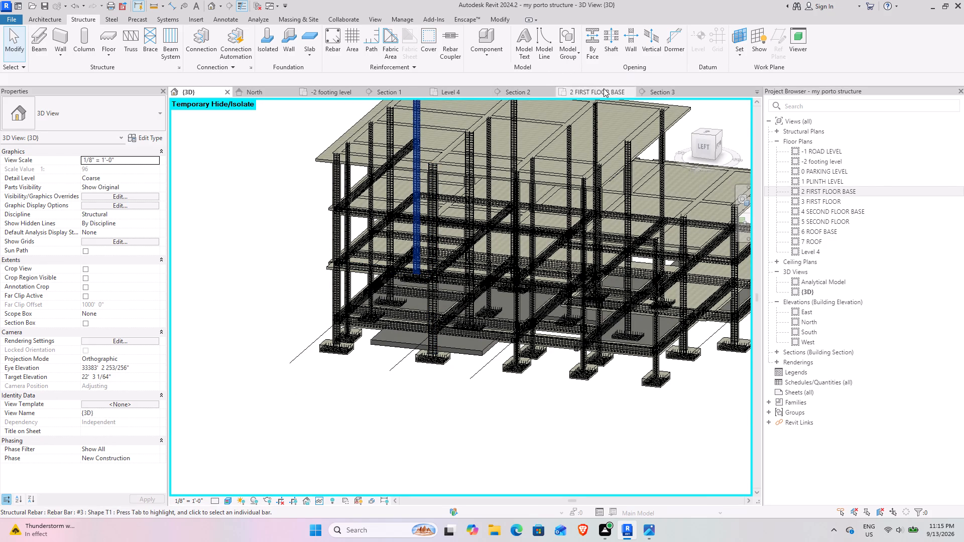
click(595, 88)
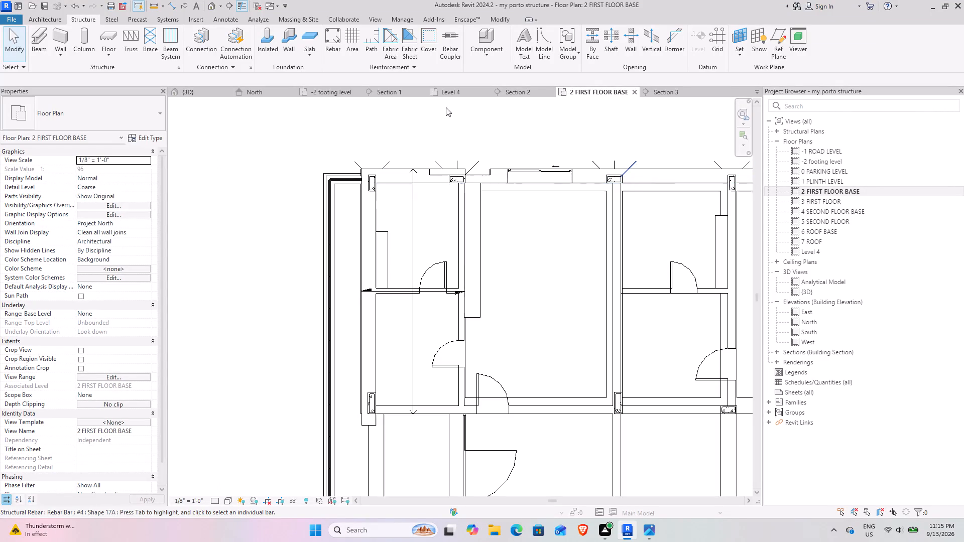
double_click(858, 200)
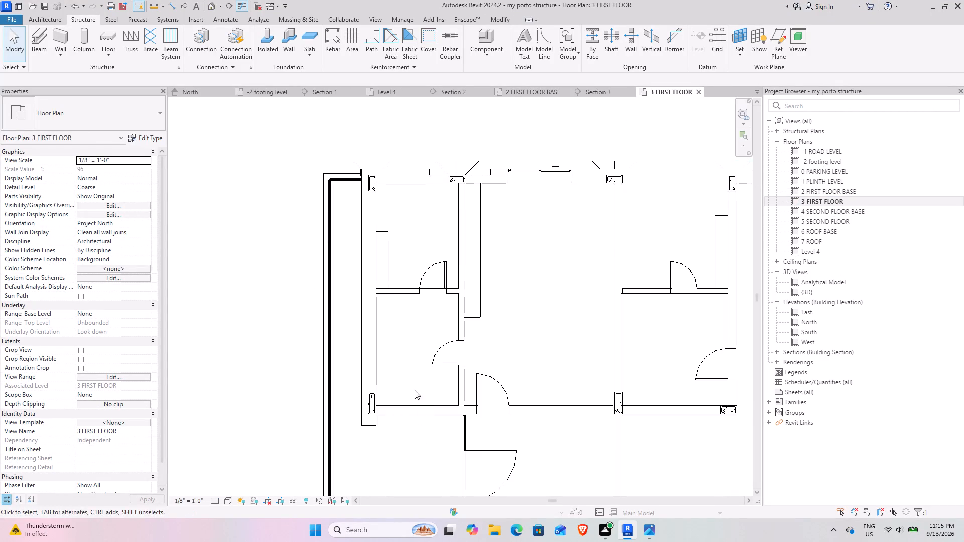
click(594, 92)
scroll(353, 292, down, 4)
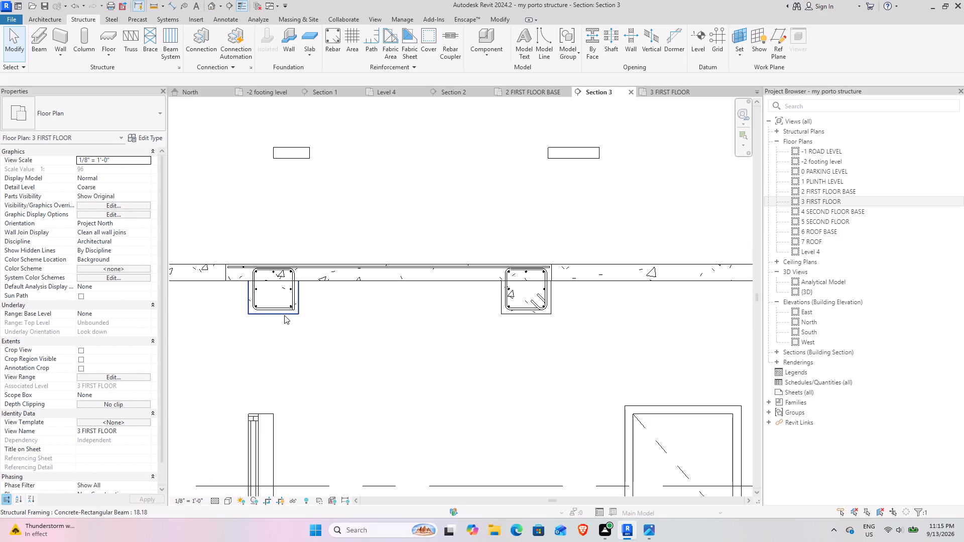
middle_drag(284, 315, 360, 315)
scroll(309, 285, up, 9)
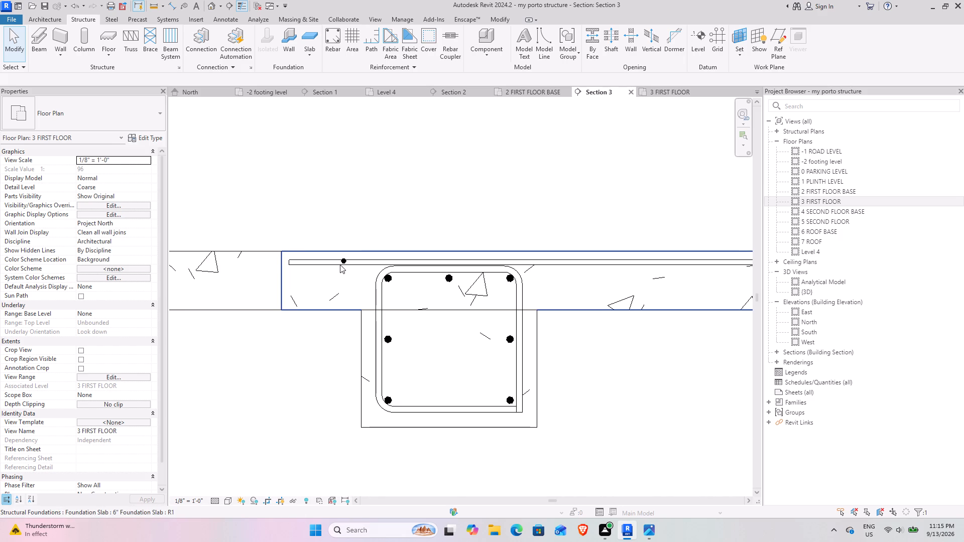
click(340, 264)
click(112, 343)
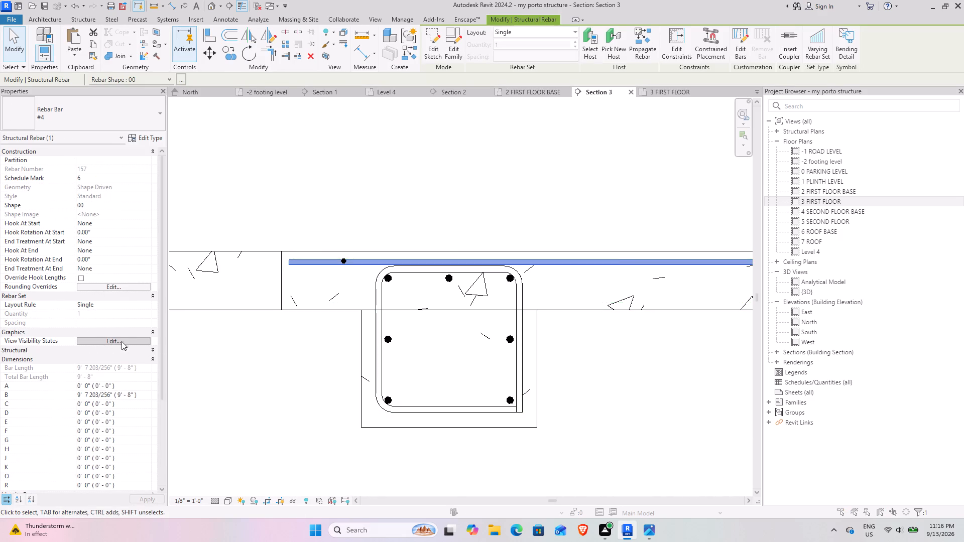
click(547, 361)
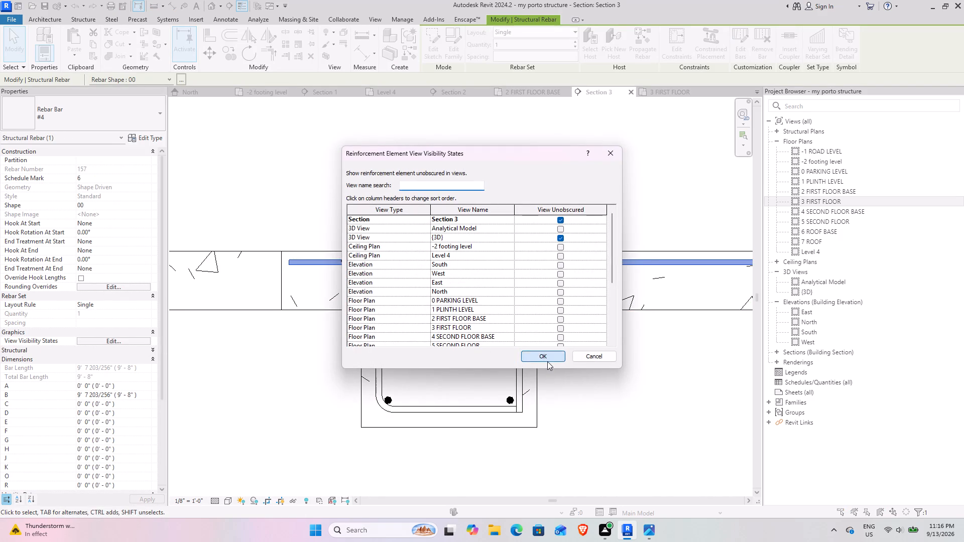
Set the 3 FIRST FLOOR plan's detail level to Fine and look over the room area.
click(658, 87)
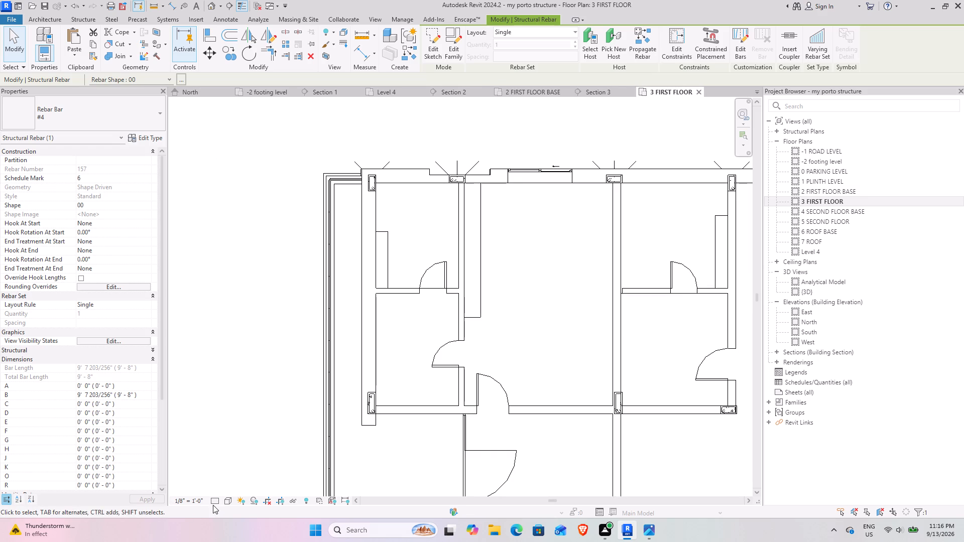
click(213, 505)
click(212, 501)
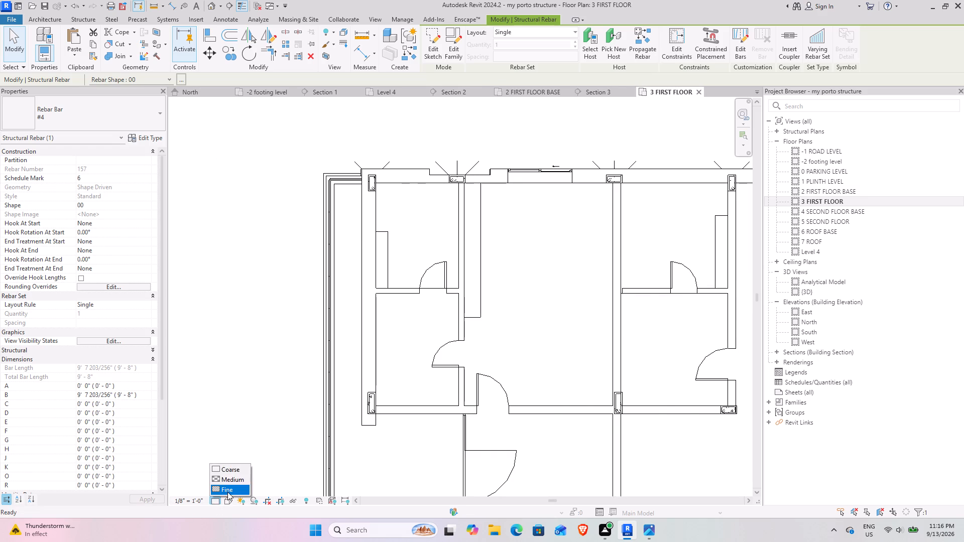
click(227, 492)
scroll(370, 199, up, 4)
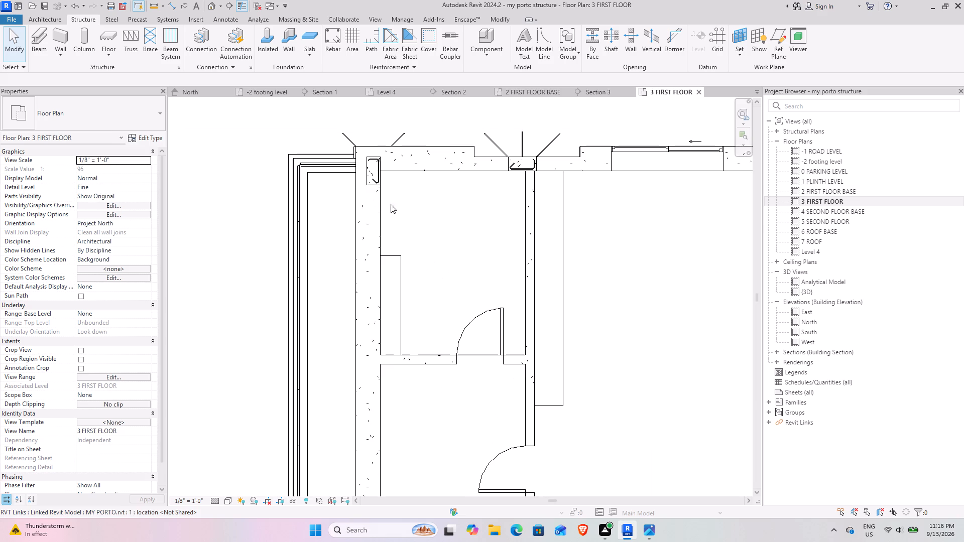
scroll(390, 335, down, 5)
middle_drag(421, 376, 417, 369)
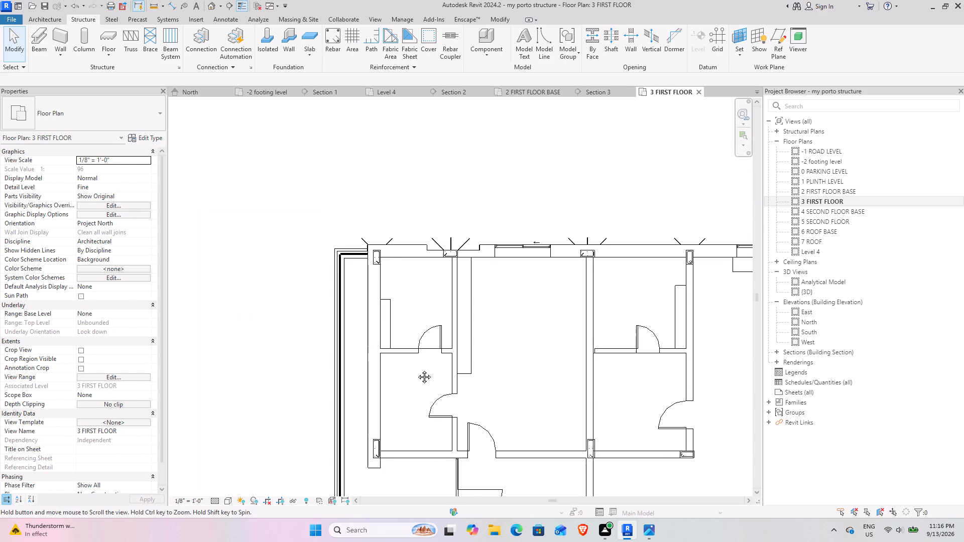
middle_drag(417, 369, 405, 293)
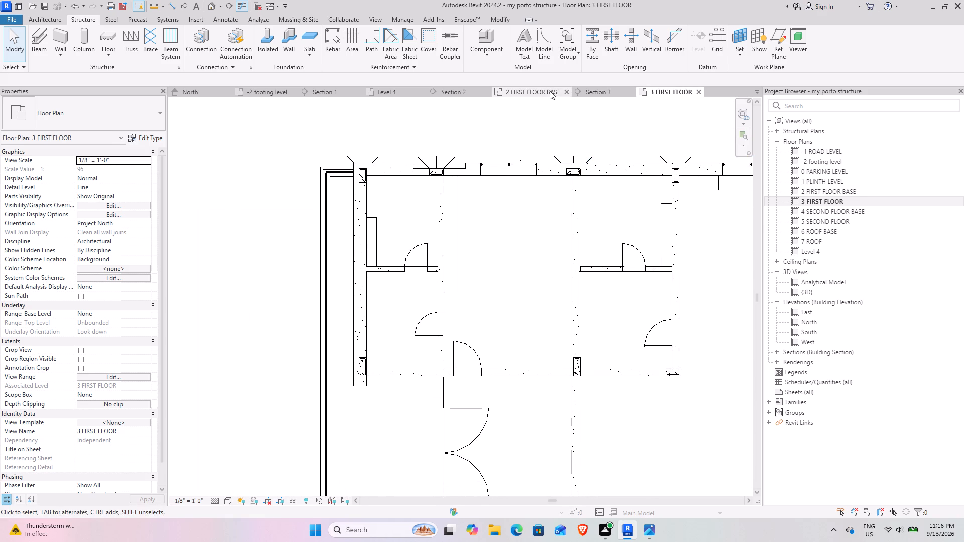
Set the 2 FIRST FLOOR BASE plan's detail level to Fine and check the foundation slab's span direction symbol.
click(550, 91)
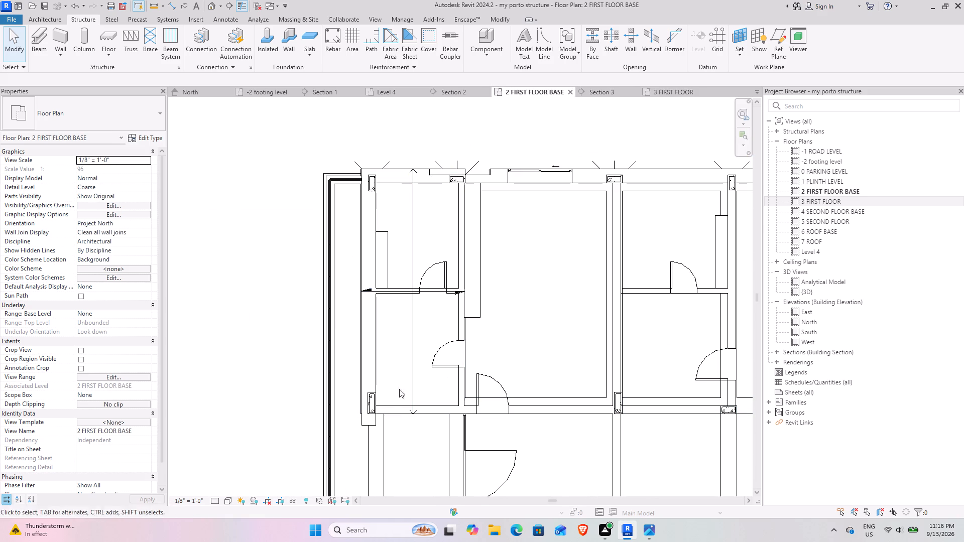
click(220, 501)
click(223, 494)
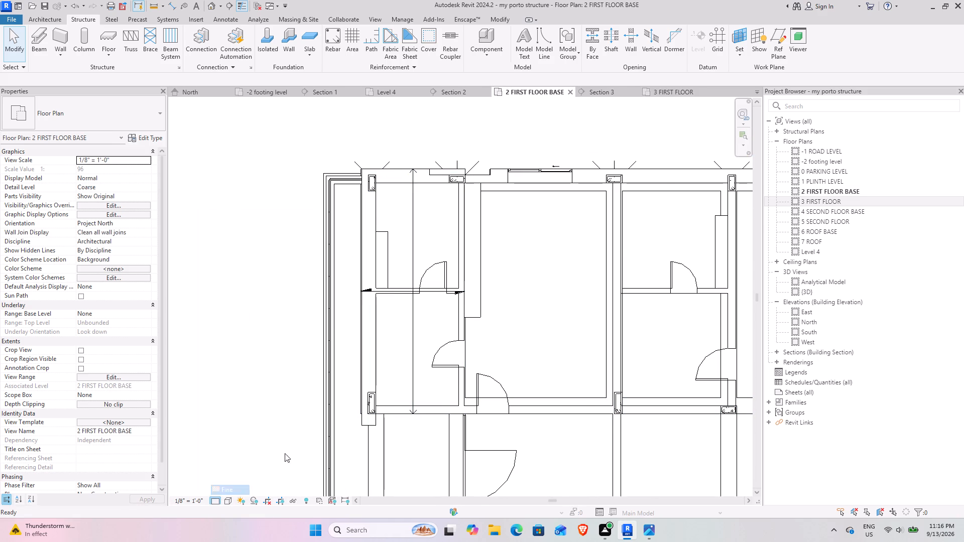
scroll(431, 260, up, 4)
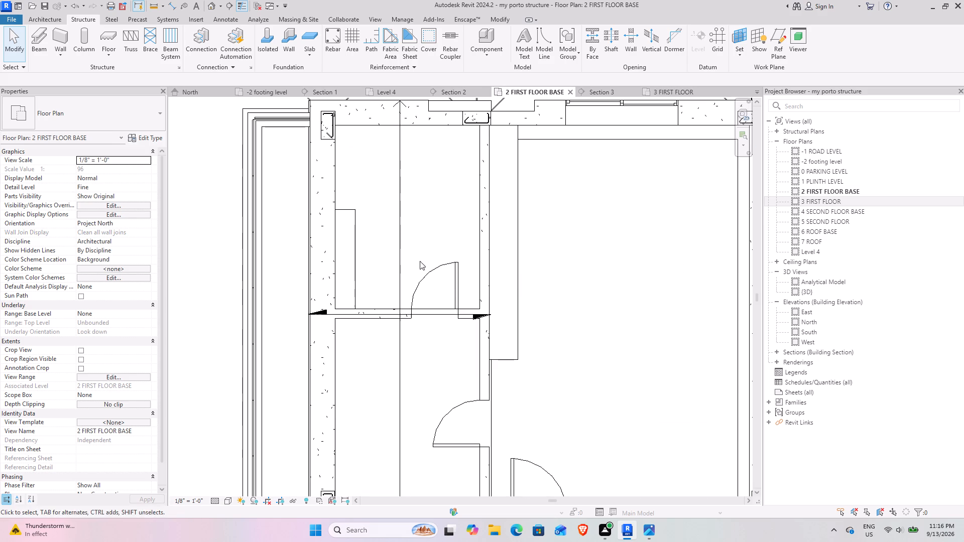
click(396, 349)
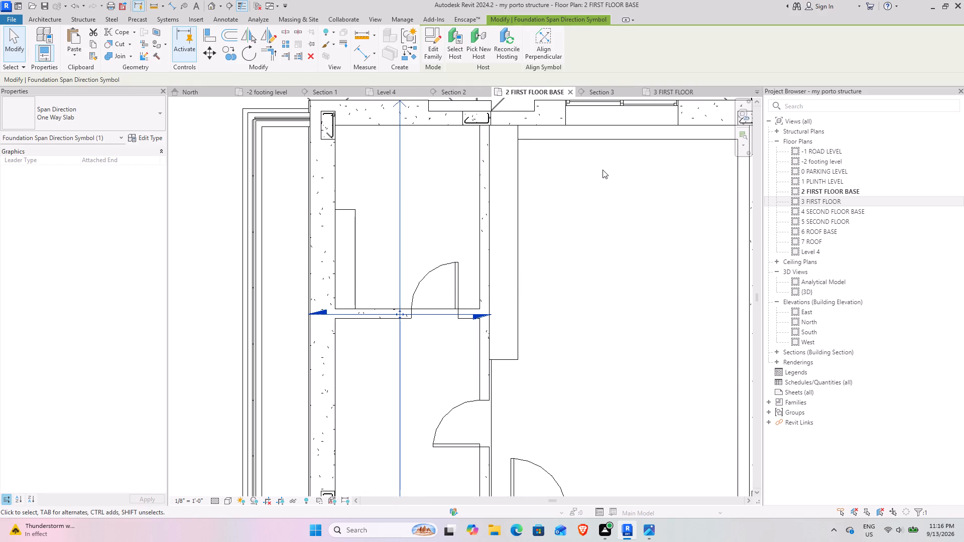
click(587, 205)
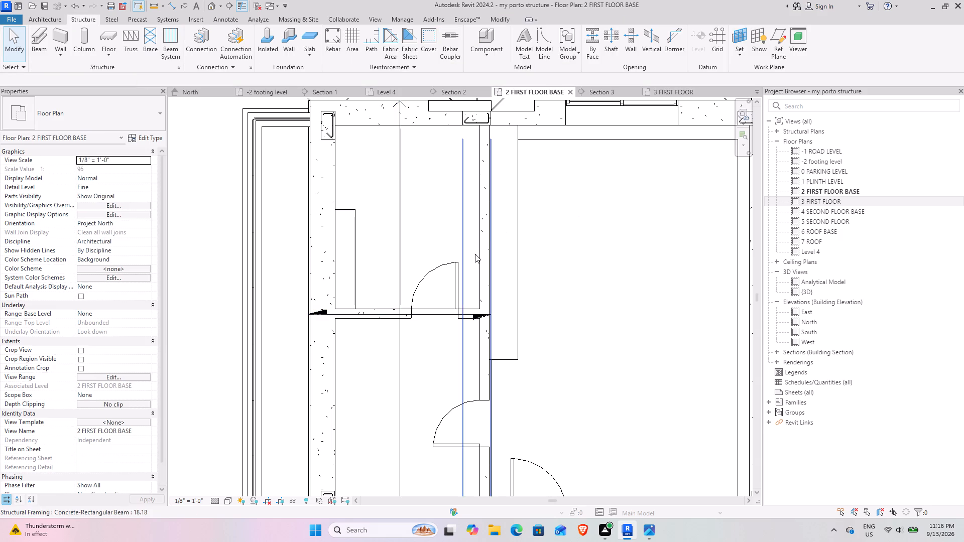
Select the #4 slab bar running along the Section 3 view and check where it lies in the 2 FIRST FLOOR BASE plan.
click(609, 95)
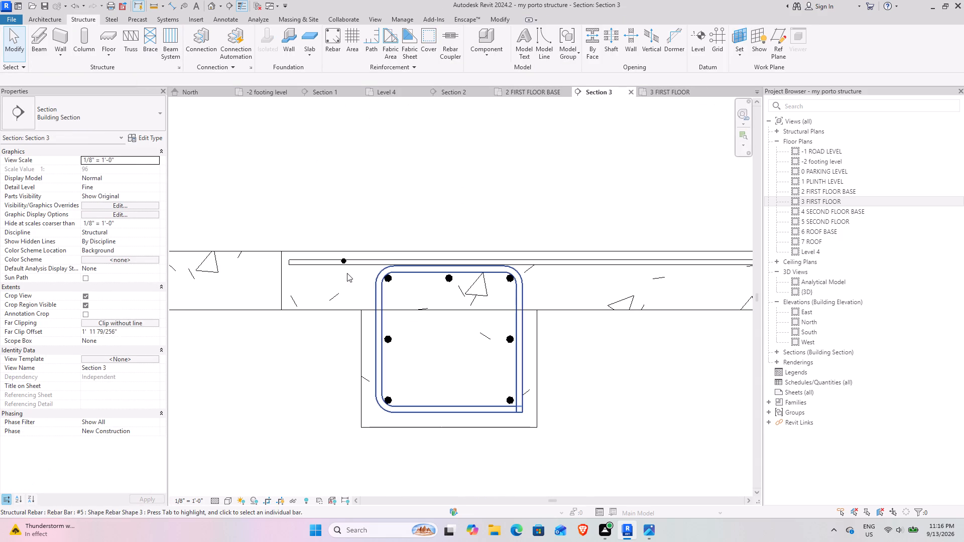
click(330, 262)
click(532, 93)
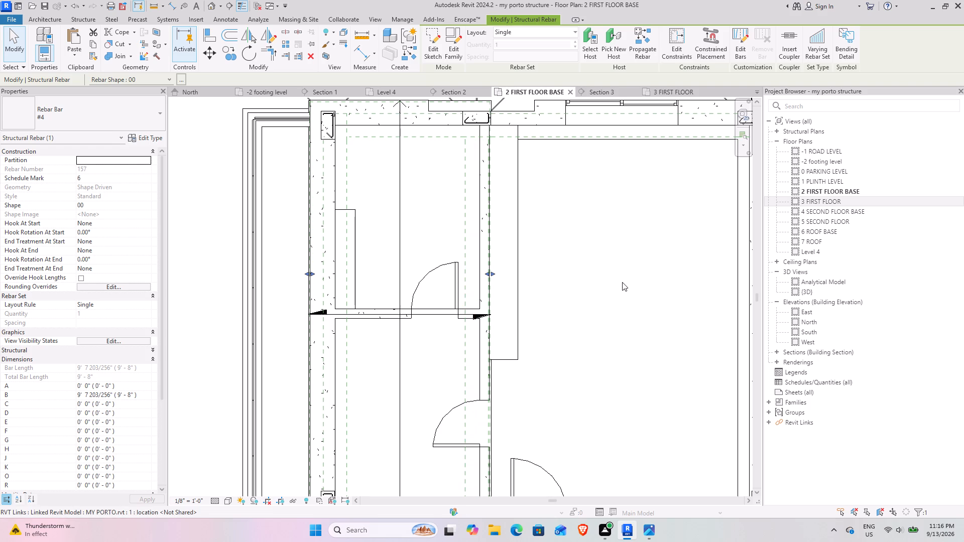
middle_drag(575, 269, 503, 255)
scroll(503, 255, down, 4)
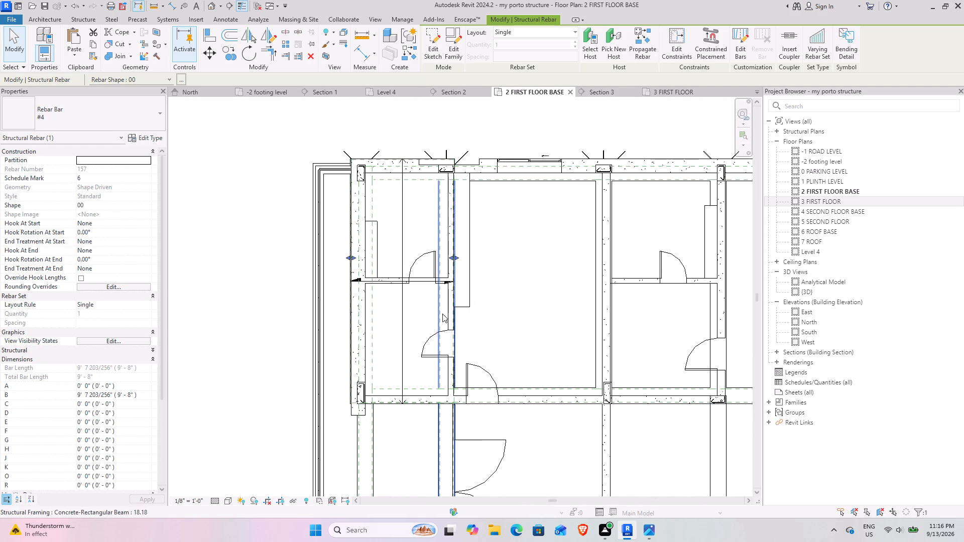
middle_drag(441, 313, 417, 281)
scroll(366, 190, up, 4)
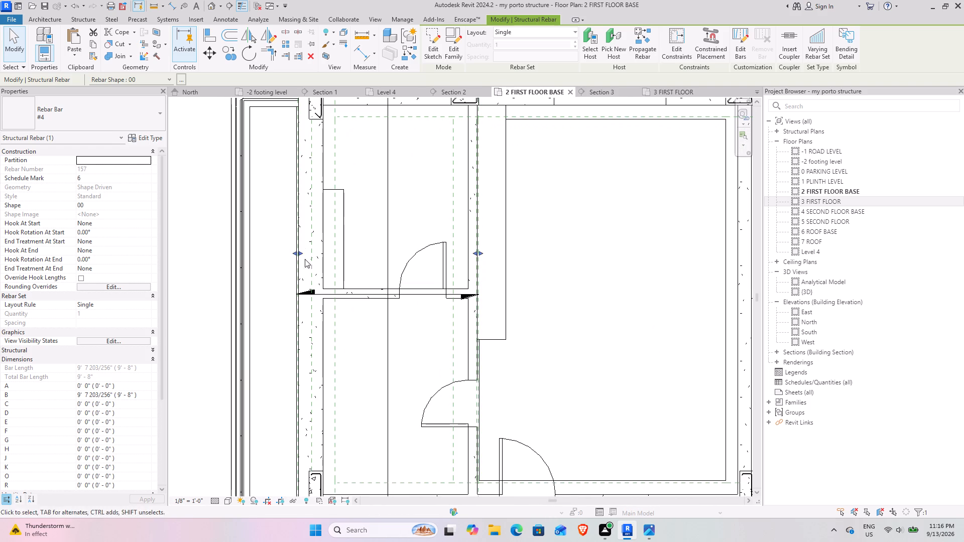
middle_drag(350, 297, 413, 225)
scroll(359, 160, up, 4)
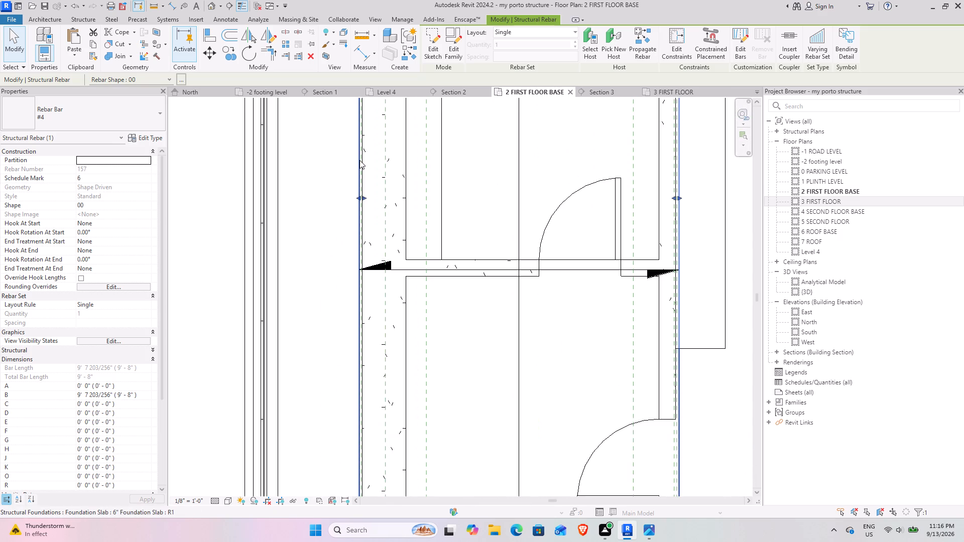
scroll(359, 160, down, 4)
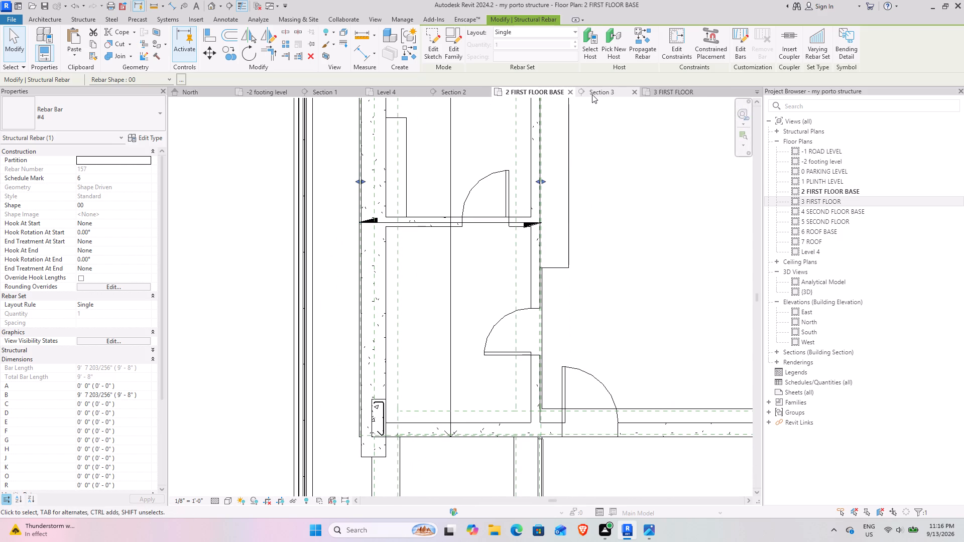
middle_drag(424, 165, 424, 299)
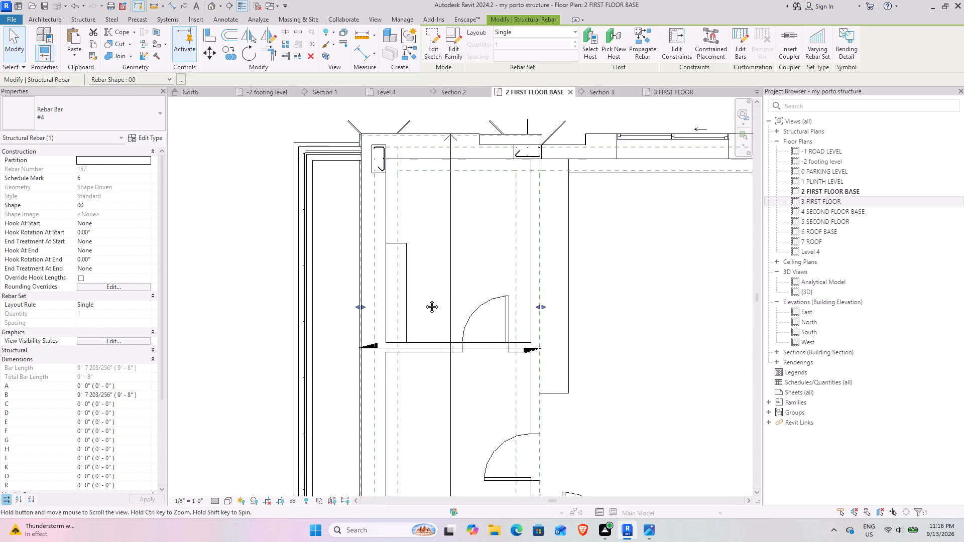
middle_drag(424, 299, 424, 319)
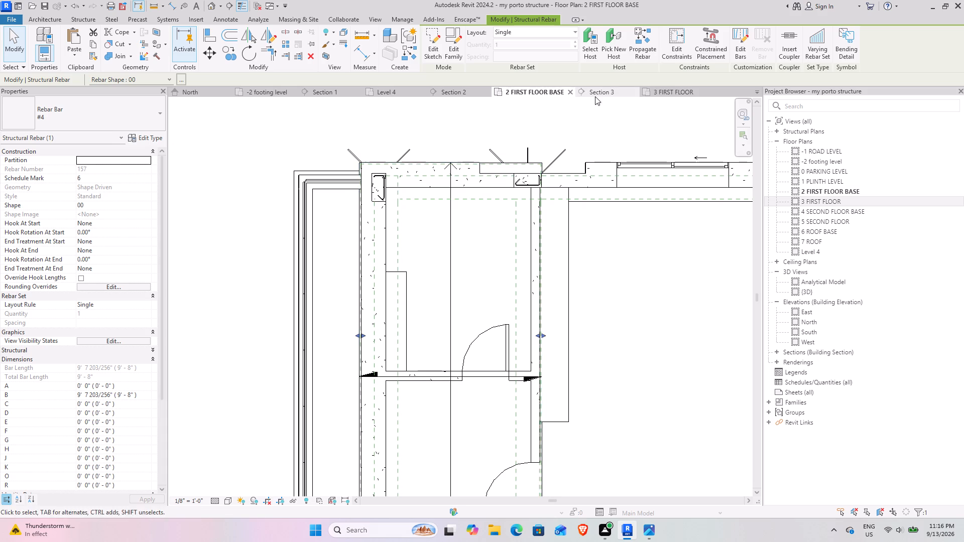
Select the #4 slab bar seen end-on in Section 3 and look for it in the 3 FIRST FLOOR and 2 FIRST FLOOR BASE plans.
click(599, 94)
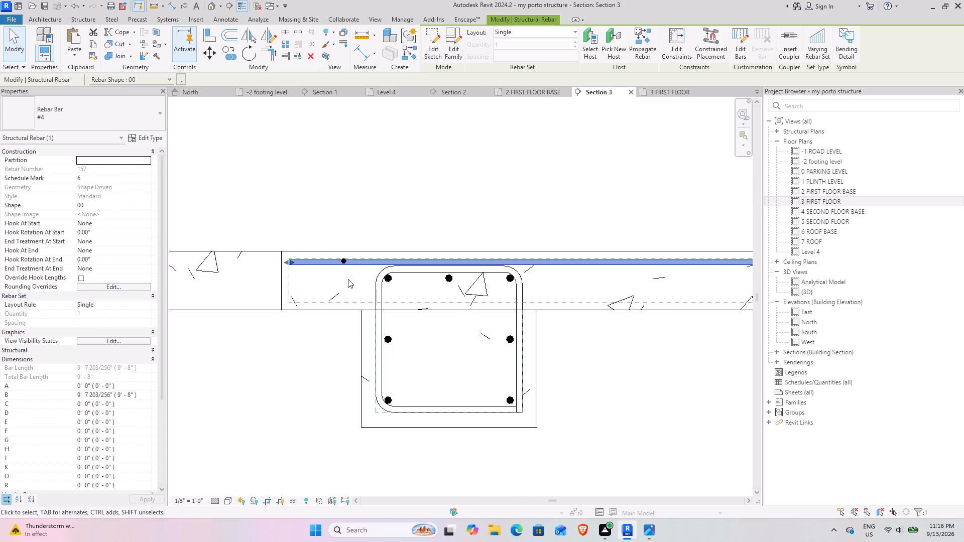
click(344, 260)
click(339, 273)
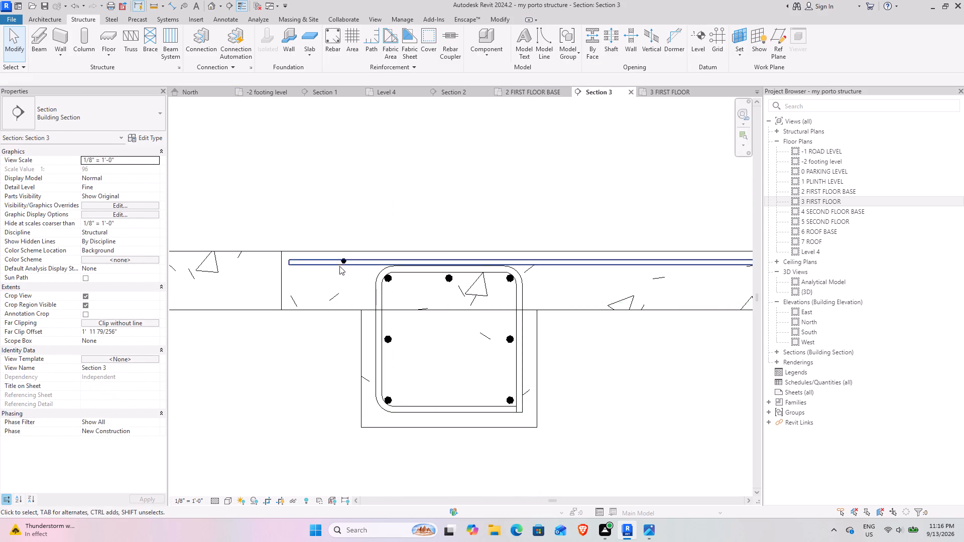
scroll(339, 254, up, 5)
click(349, 267)
click(357, 300)
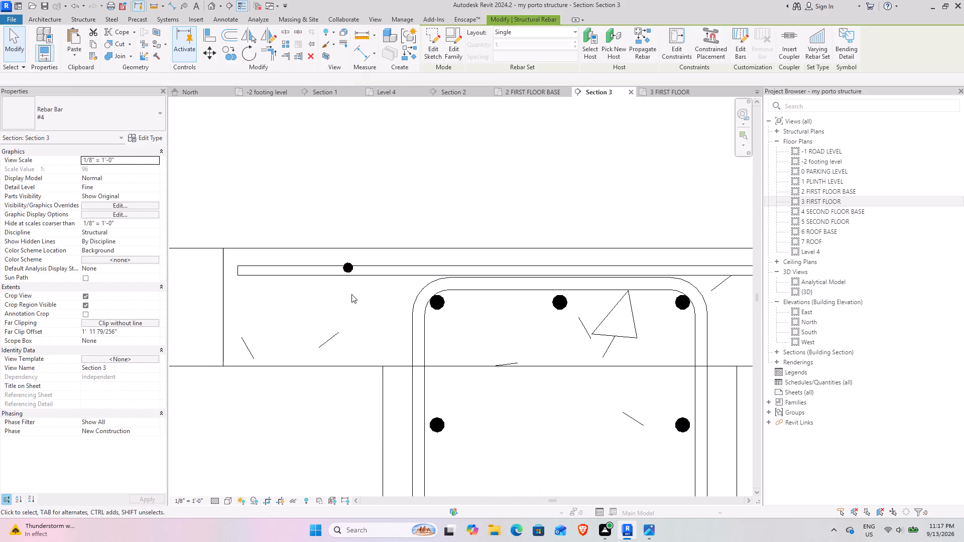
key(Tab)
key(Tab)
click(347, 262)
key(Tab)
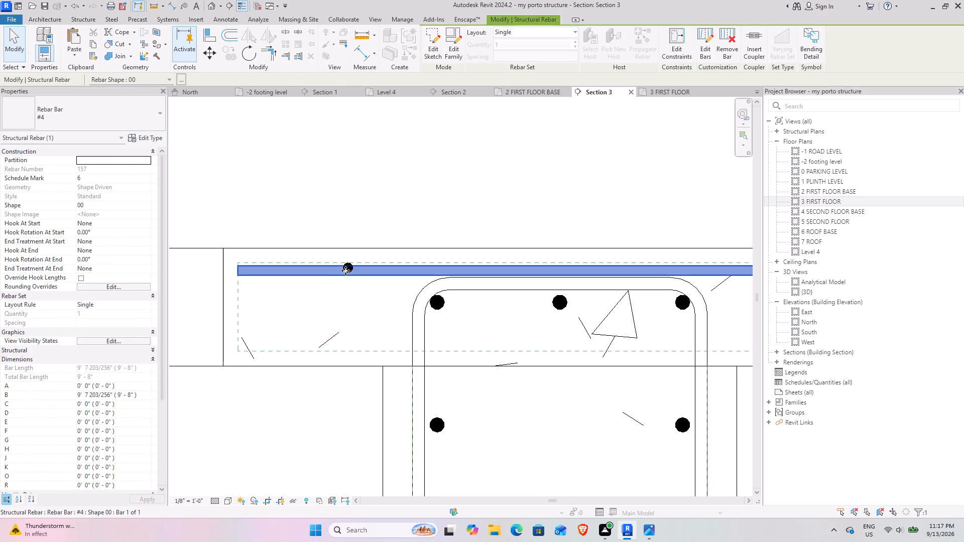
key(Tab)
key(Tab)
click(345, 269)
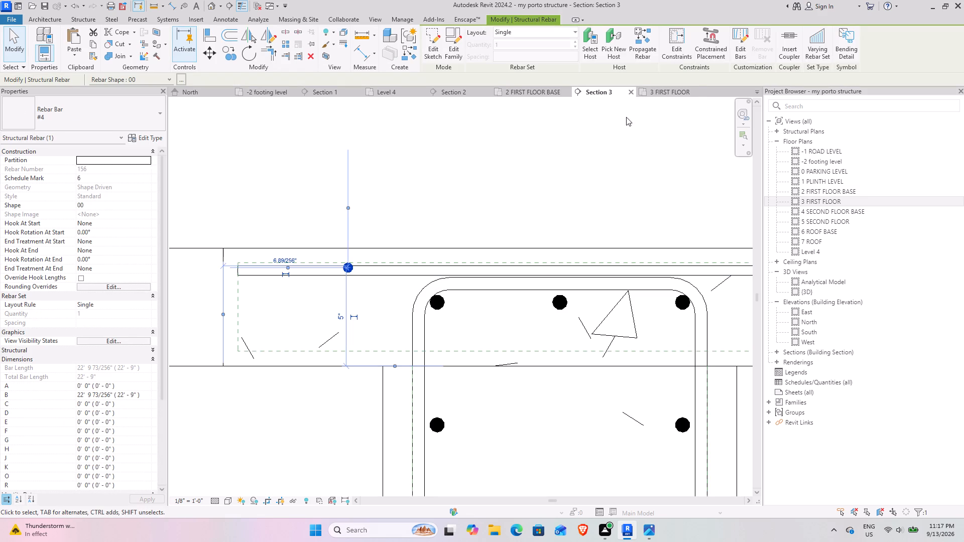
click(662, 94)
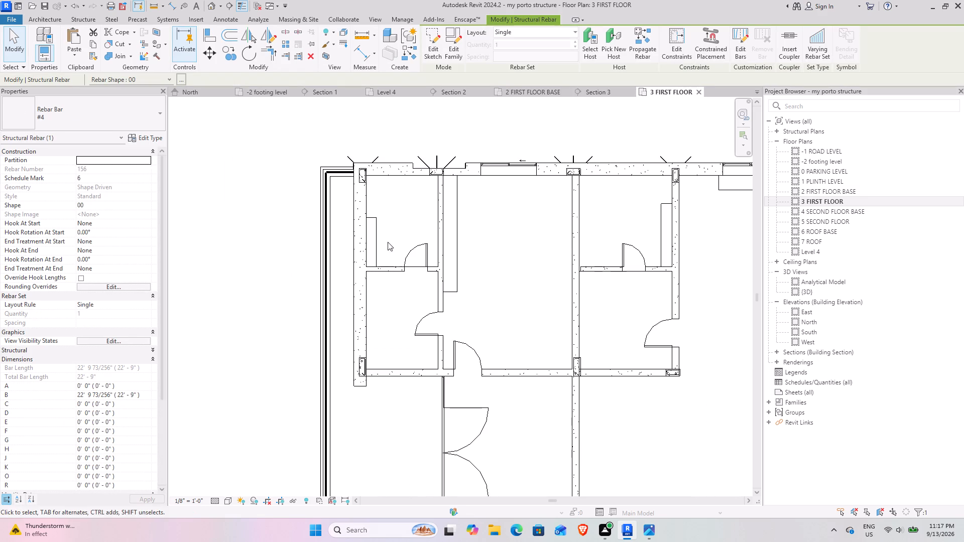
click(532, 96)
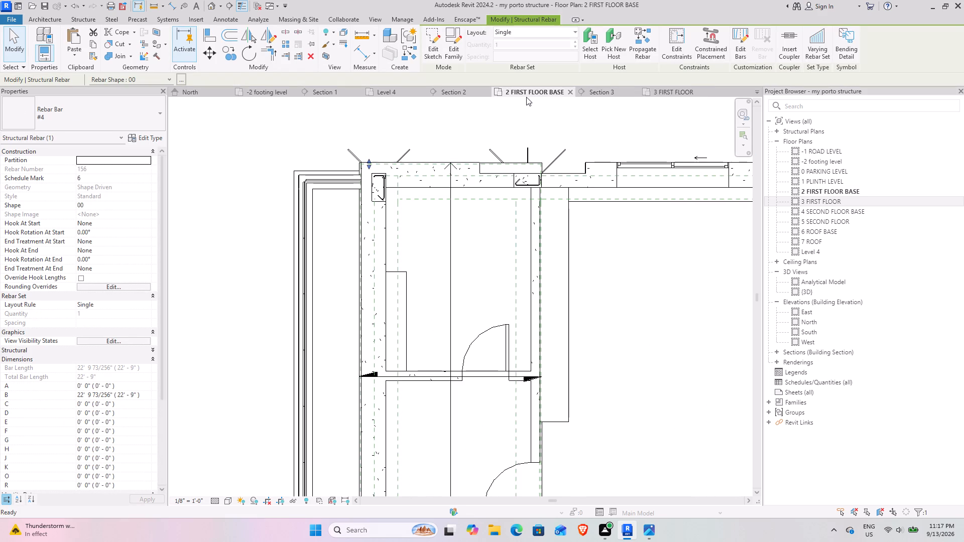
scroll(417, 145, up, 4)
scroll(375, 161, up, 4)
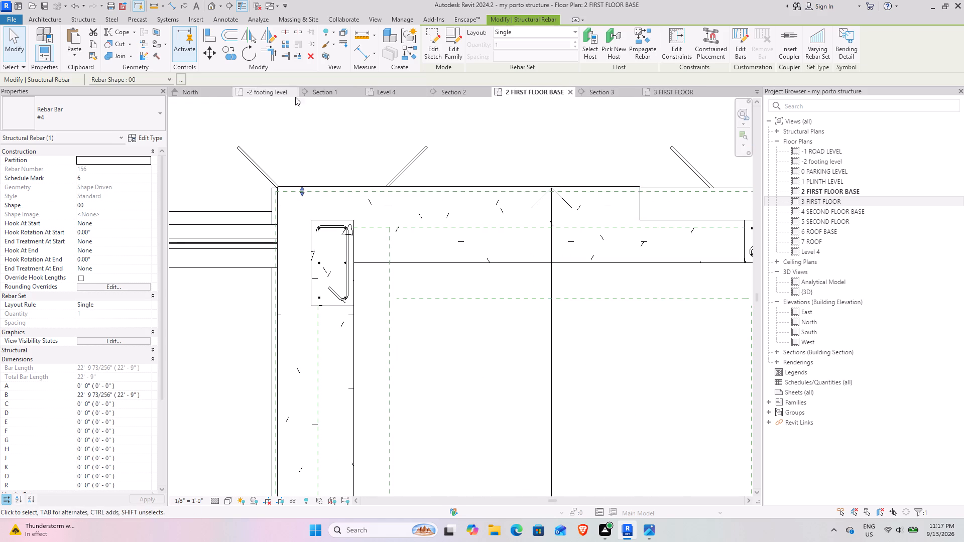
Close the -2 footing level and Level 4 views.
click(208, 0)
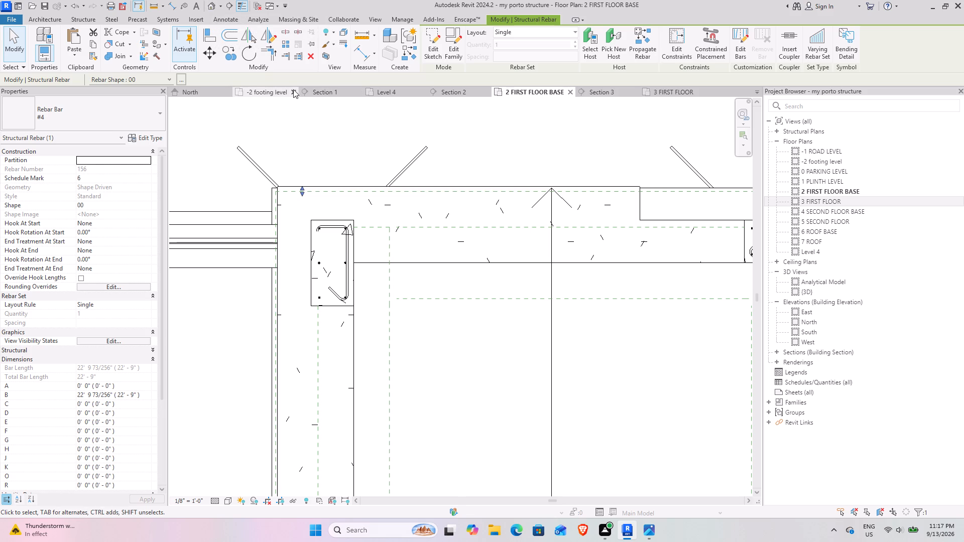
click(293, 89)
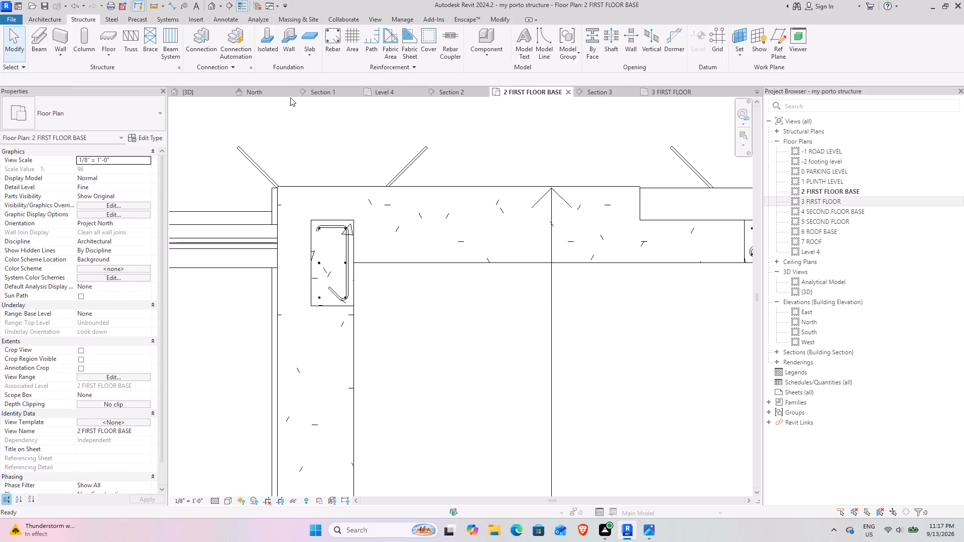
click(420, 92)
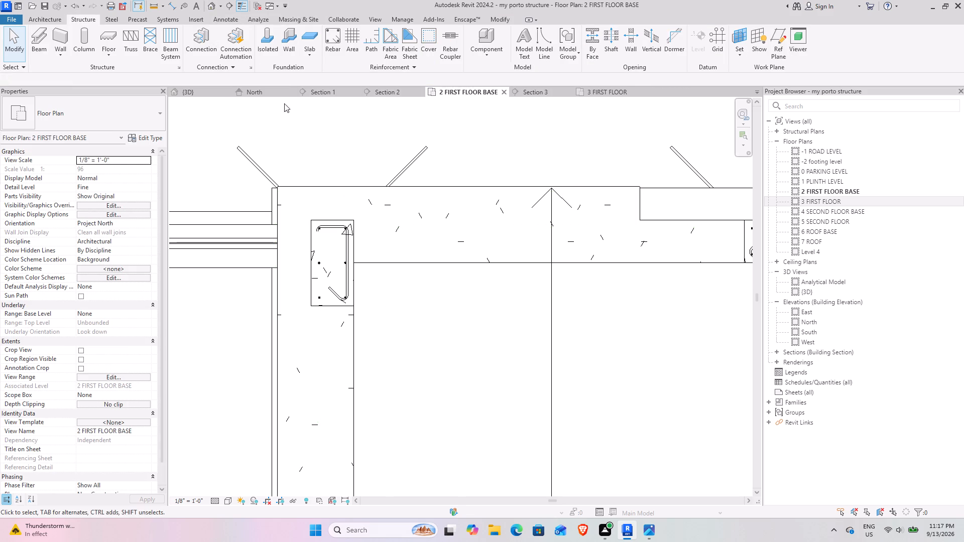
Select the #4 slab bar running along Section 3 and examine its position in the first-floor slab in the {3D} view.
click(207, 92)
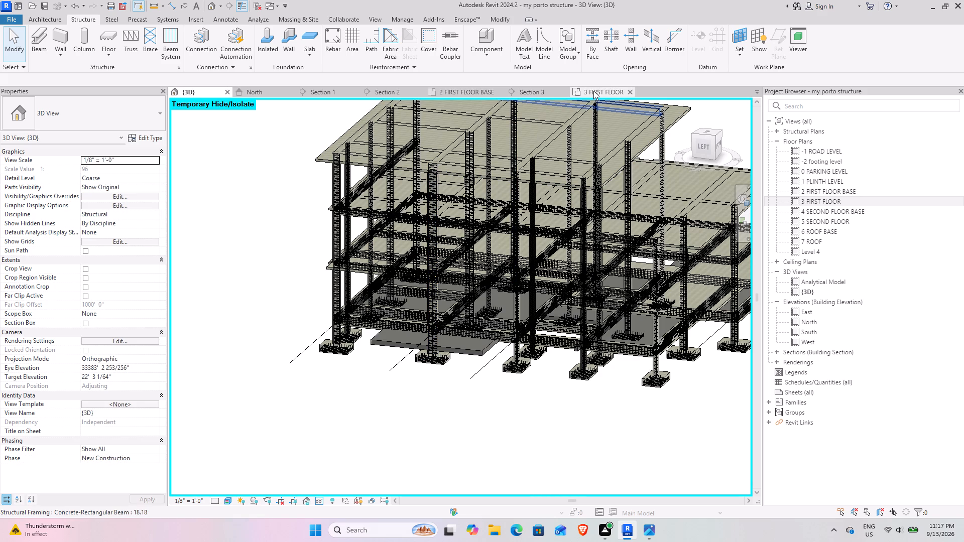
click(534, 91)
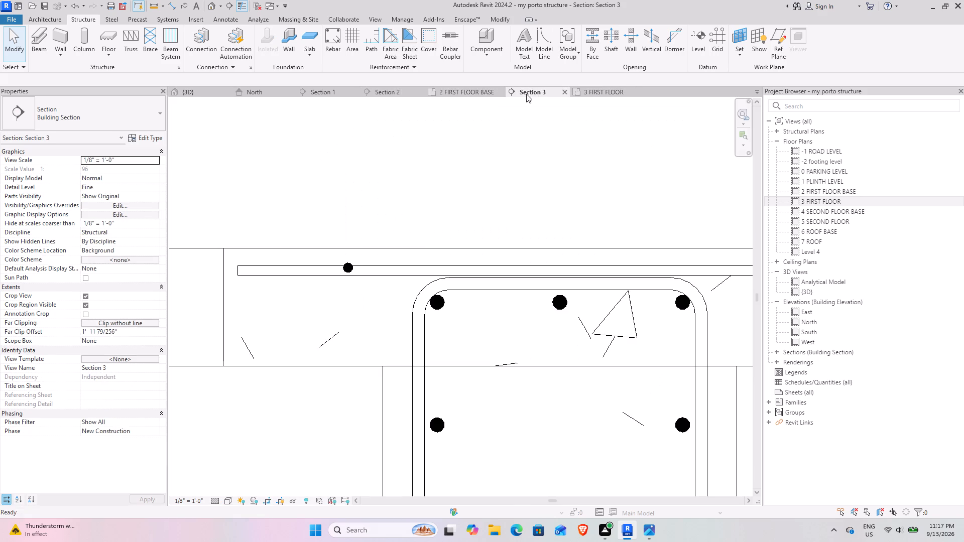
click(367, 278)
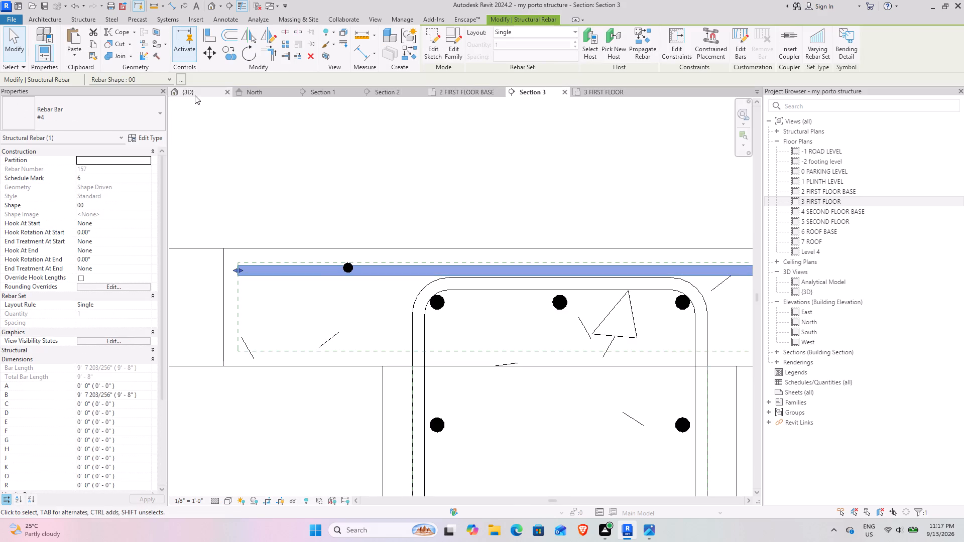
click(195, 95)
scroll(379, 258, up, 4)
scroll(439, 282, up, 3)
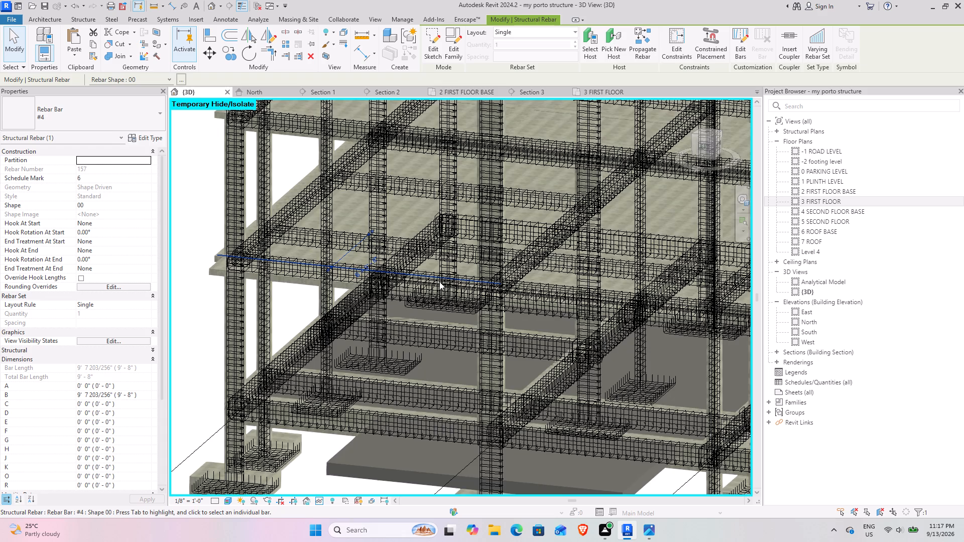
scroll(439, 282, up, 1)
shift+middle_drag(357, 293, 368, 326)
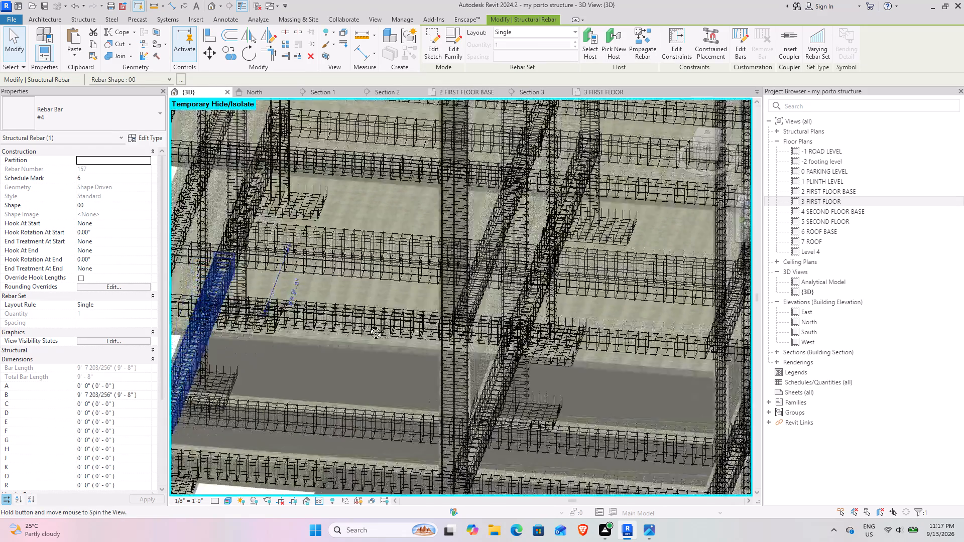
shift+middle_drag(368, 326, 403, 366)
middle_drag(357, 364, 546, 341)
shift+middle_drag(515, 341, 505, 330)
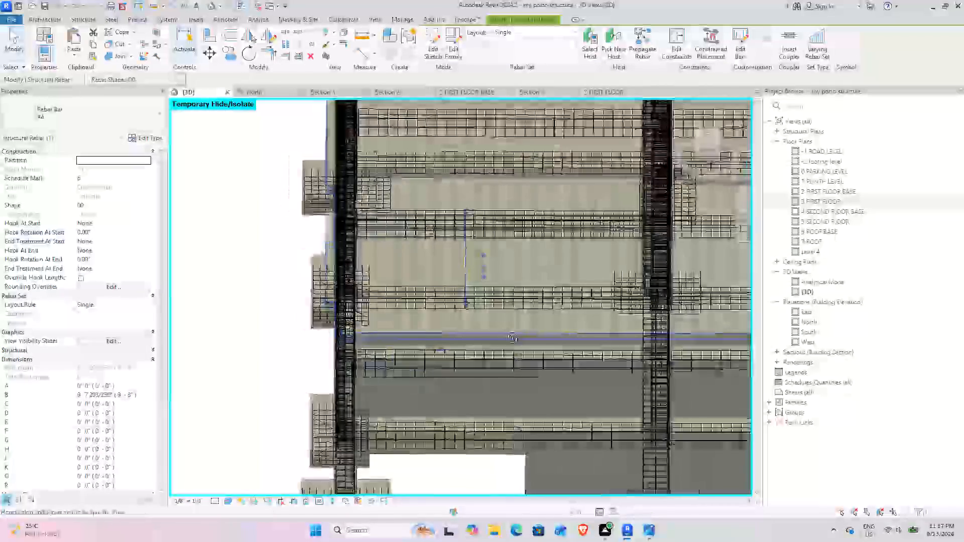
shift+middle_drag(505, 330, 425, 293)
scroll(442, 243, up, 5)
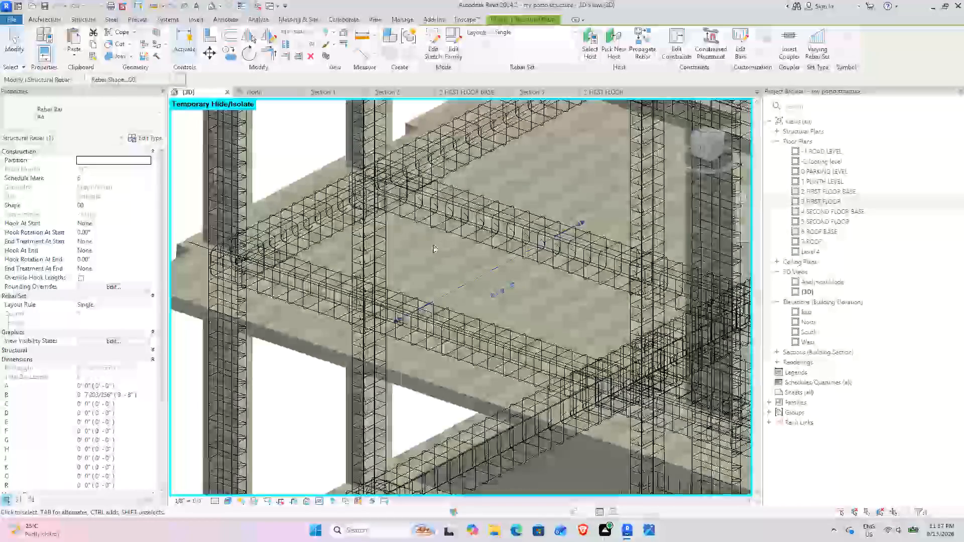
scroll(424, 248, down, 4)
shift+middle_drag(418, 258, 518, 320)
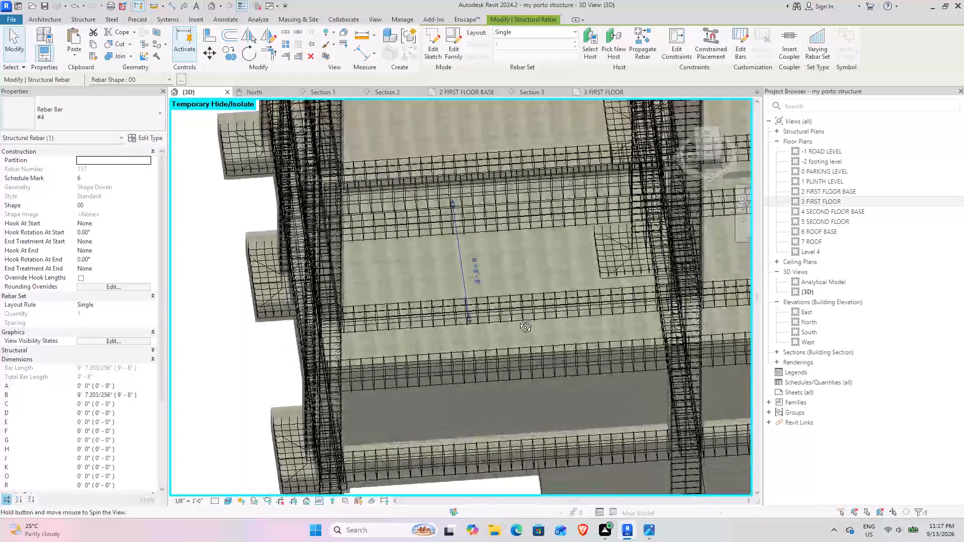
shift+middle_drag(518, 320, 359, 316)
middle_drag(351, 314, 371, 263)
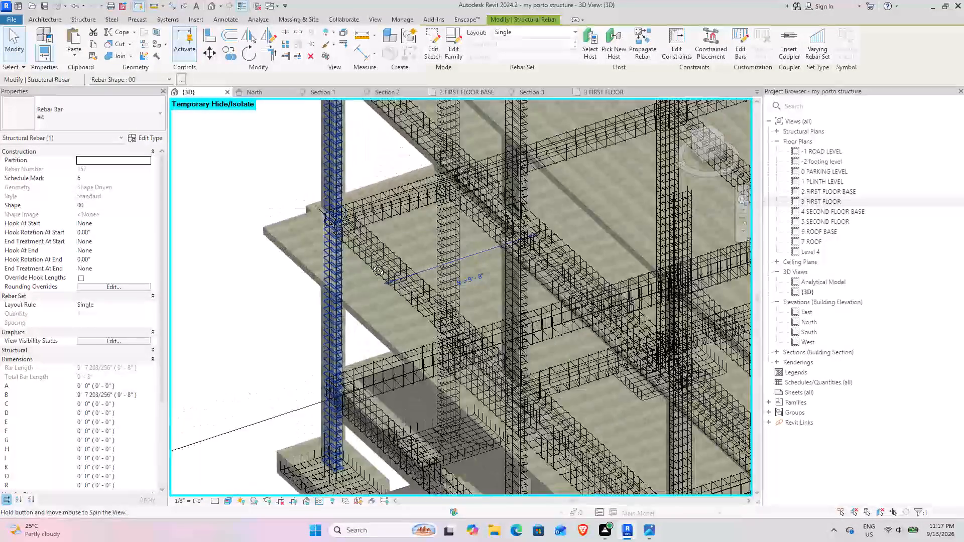
middle_drag(371, 263, 391, 285)
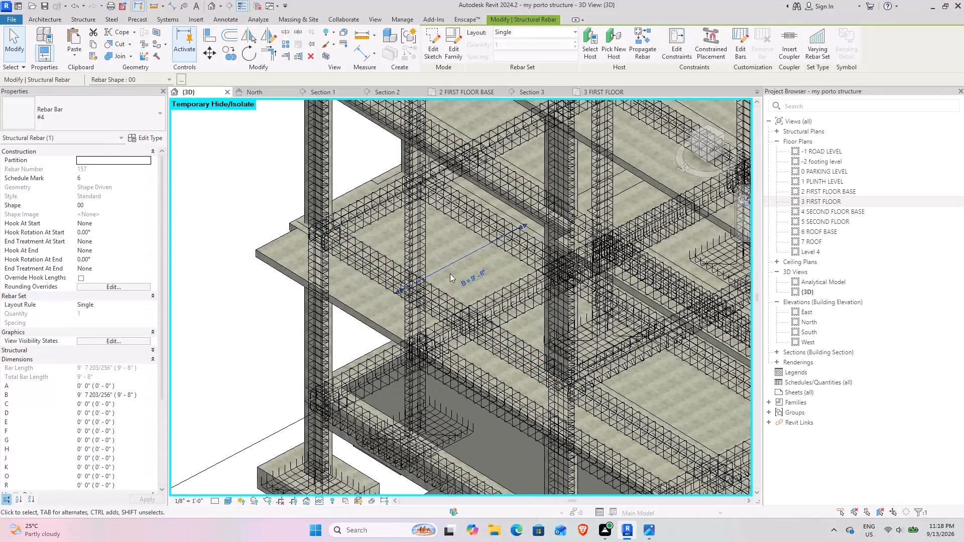
scroll(390, 219, up, 7)
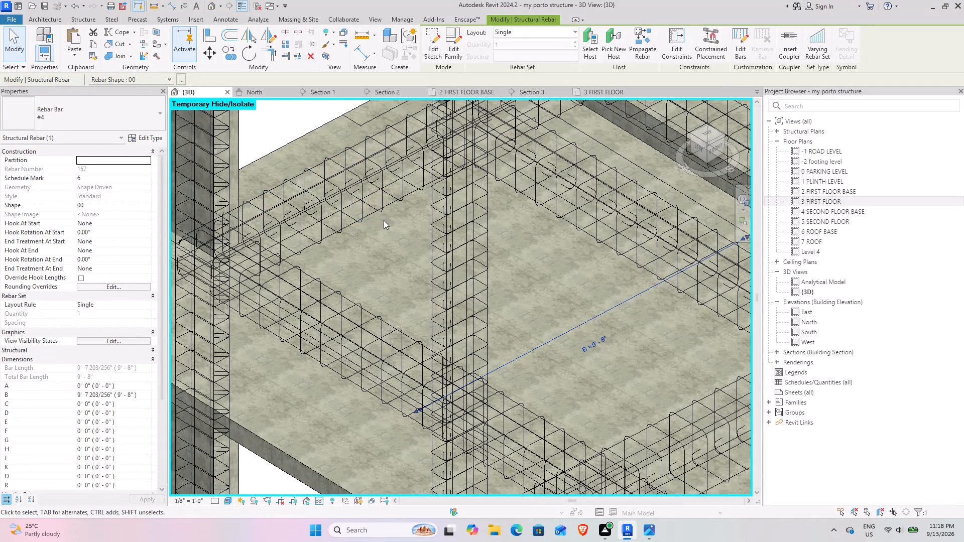
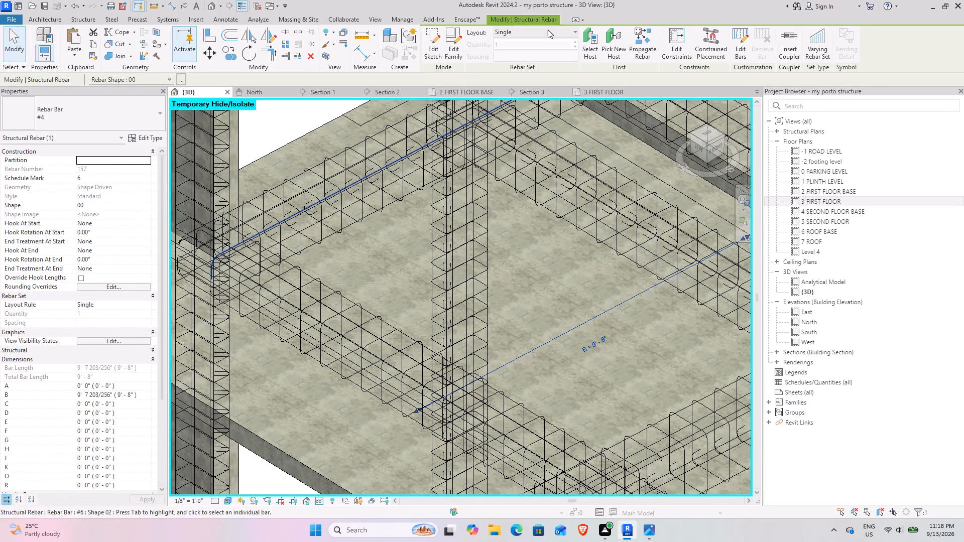
Lay out the selected #4 slab bar as a rebar set with Maximum Spacing at 6".
click(576, 33)
click(546, 67)
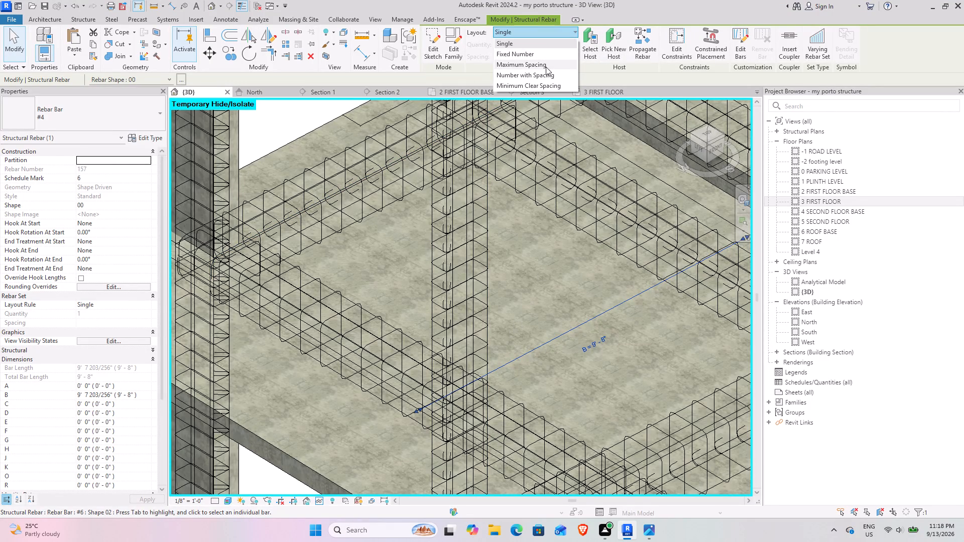
click(535, 57)
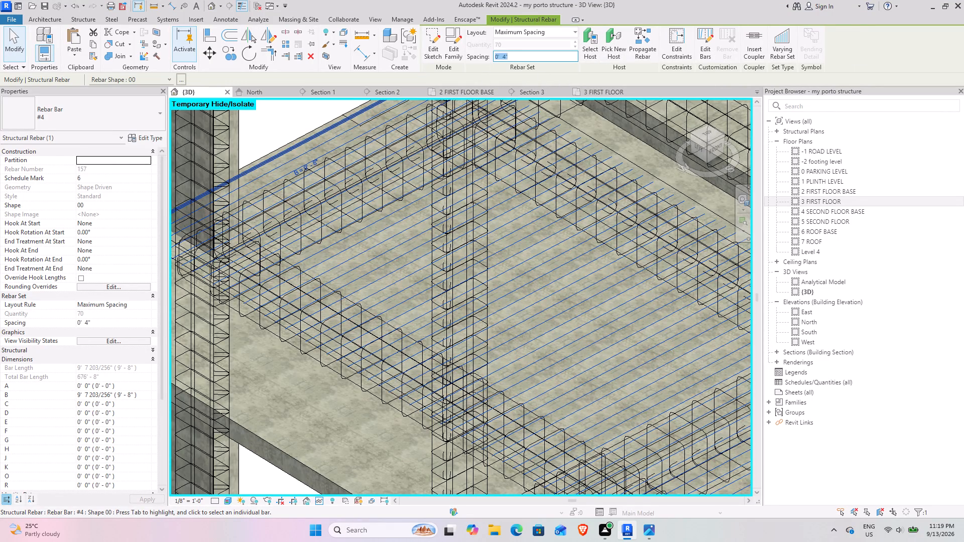
text(6")
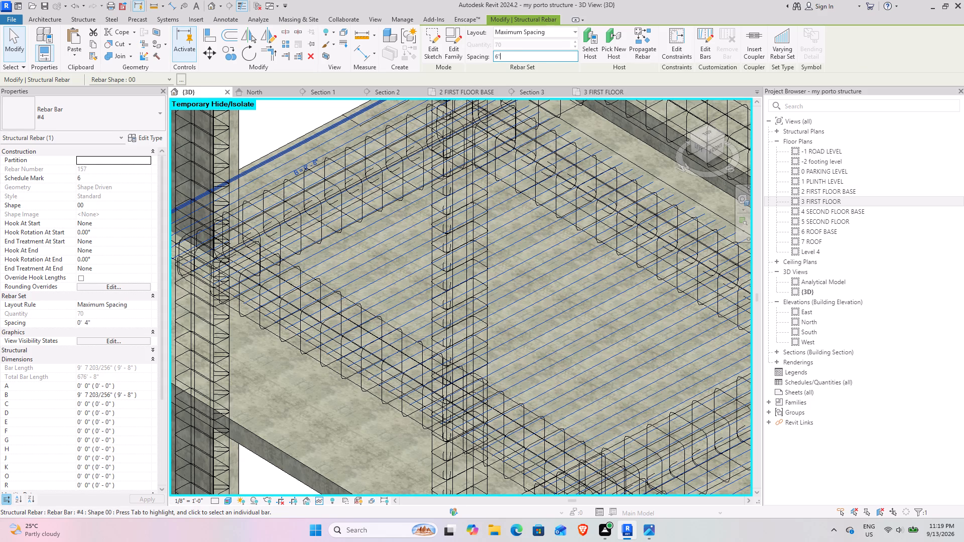
key(Return)
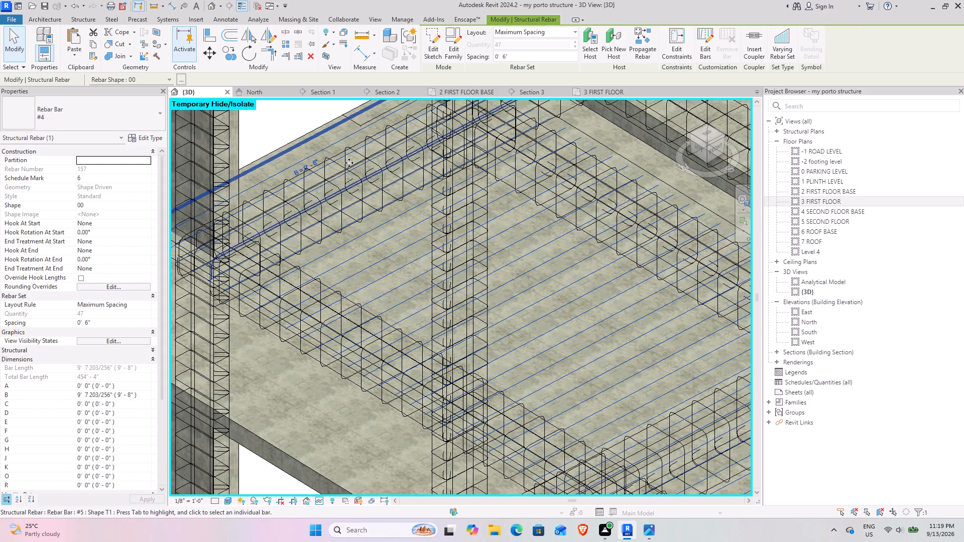
Set the 2 FIRST FLOOR BASE plan to the Wireframe visual style and look over the #4 bar set.
click(591, 94)
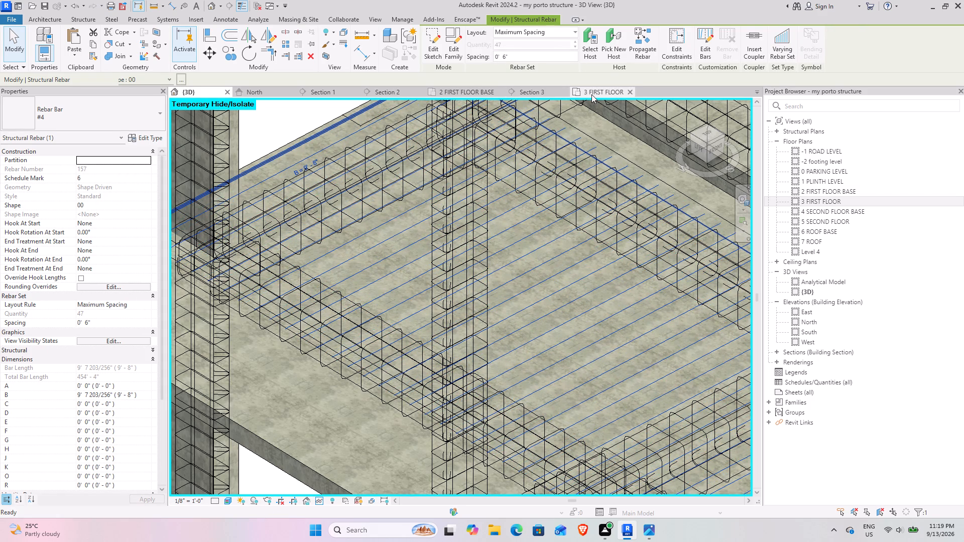
click(450, 94)
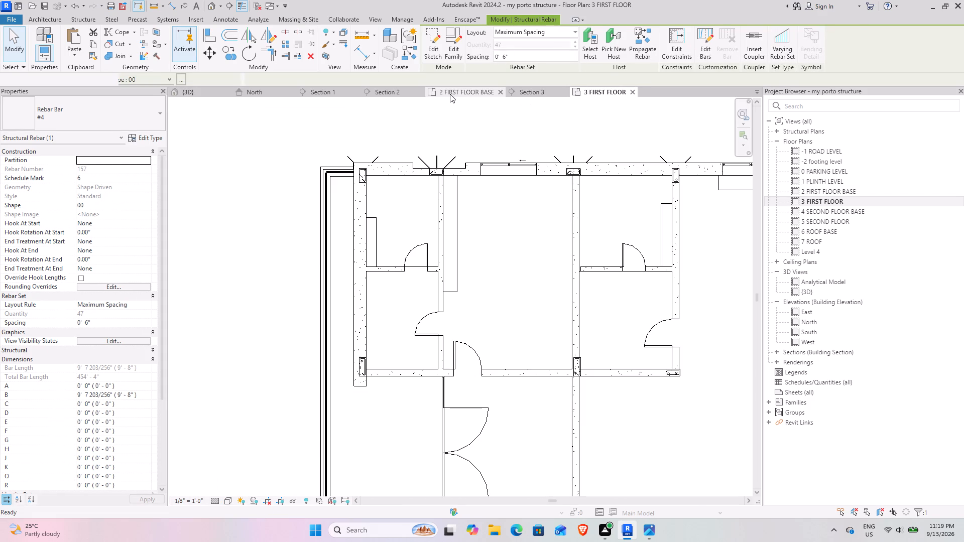
scroll(419, 295, down, 9)
middle_drag(513, 317, 396, 122)
middle_drag(320, 327, 323, 260)
double_click(224, 505)
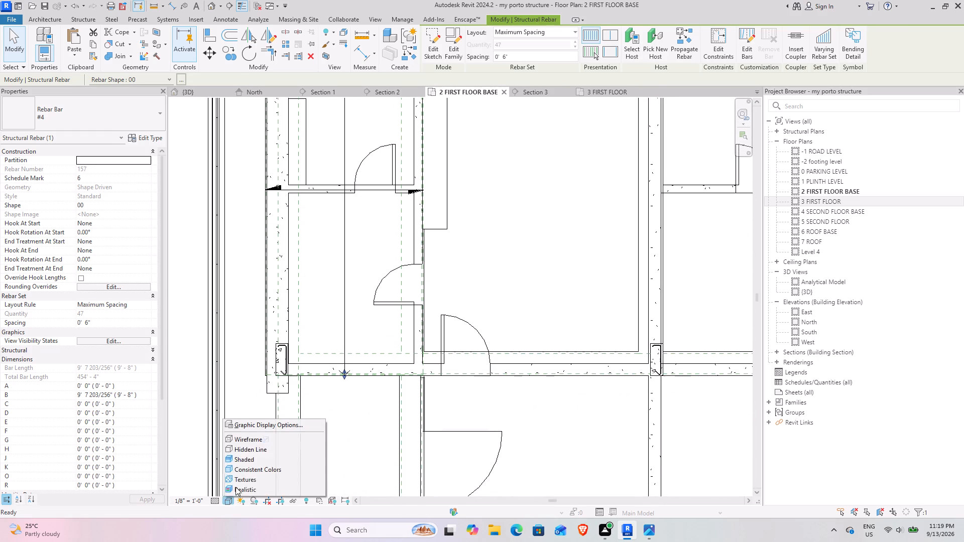
click(248, 442)
middle_drag(338, 232, 353, 300)
middle_drag(399, 167, 405, 234)
scroll(359, 149, up, 4)
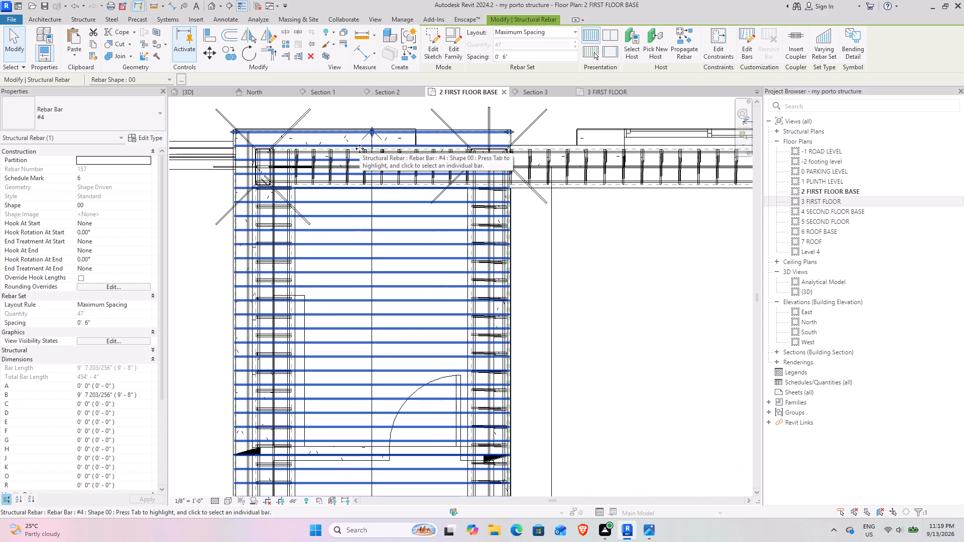
Set the 3 FIRST FLOOR plan to the Wireframe visual style.
click(594, 95)
click(229, 500)
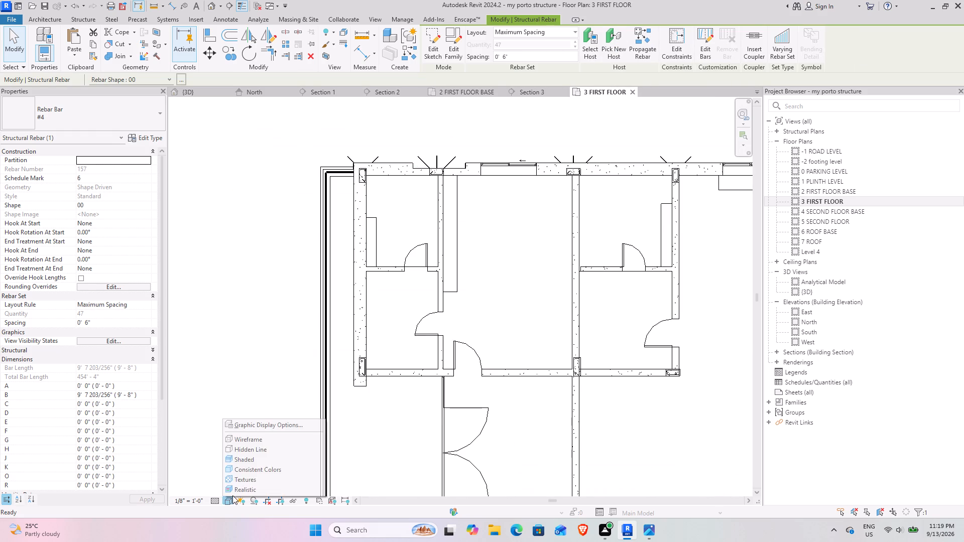
click(244, 439)
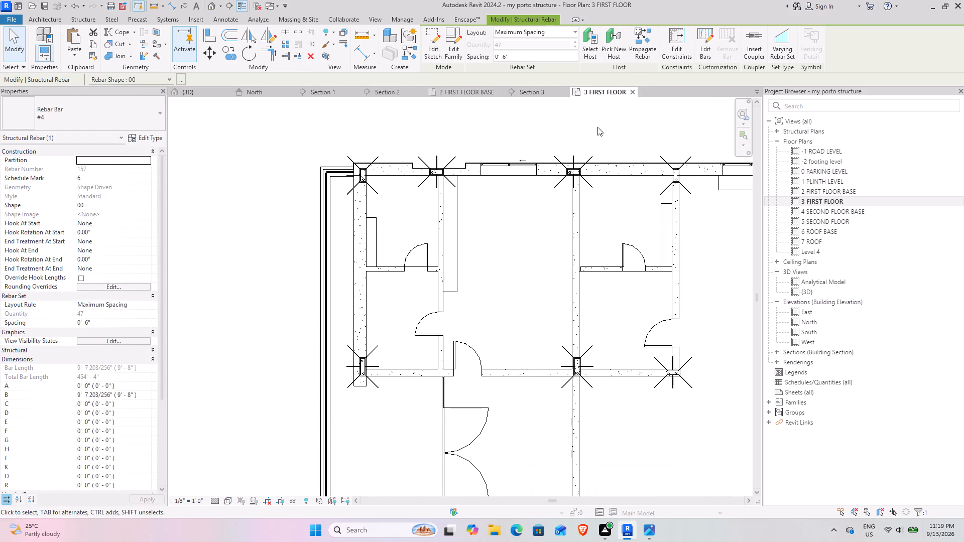
click(227, 502)
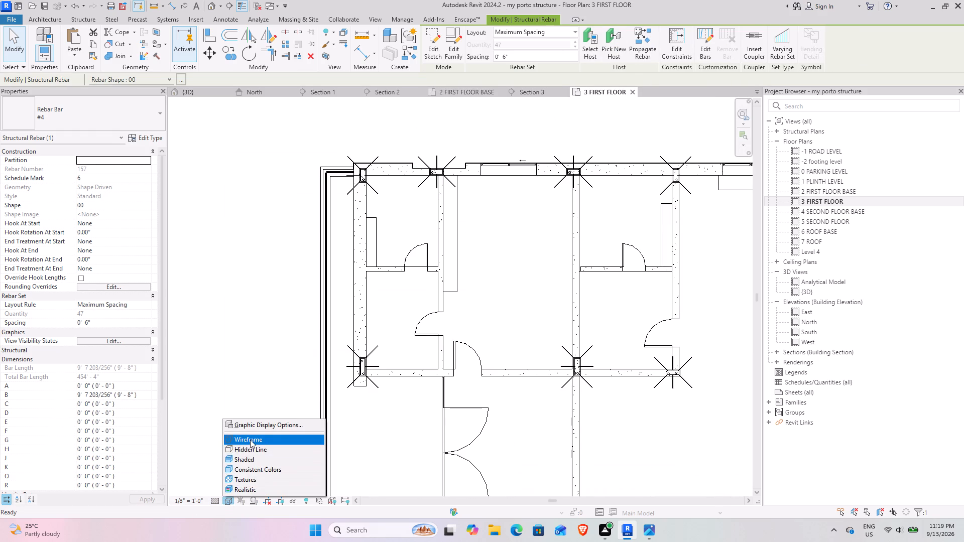
click(250, 440)
Examine the extent and spacing of the #4 bar set across the slab in the 2 FIRST FLOOR BASE plan.
click(475, 95)
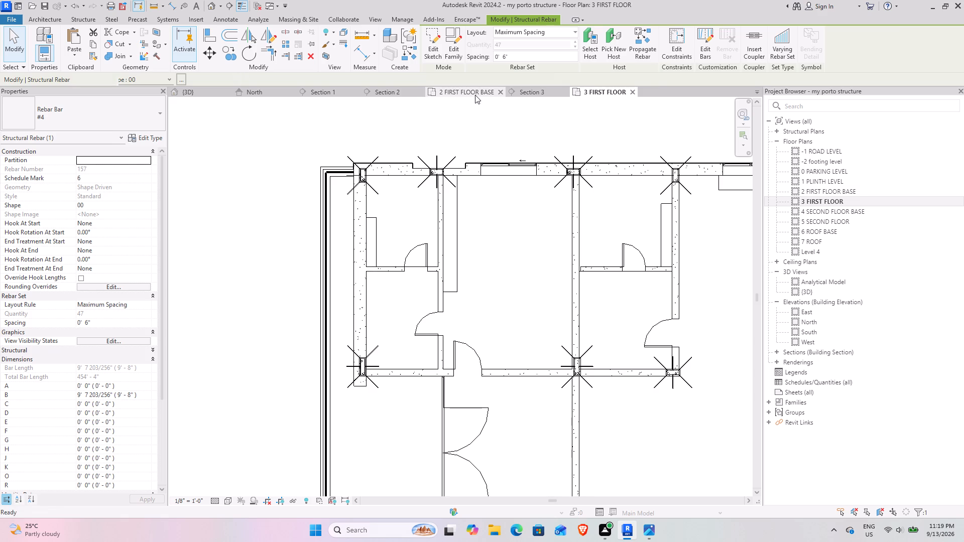
scroll(452, 302, down, 4)
middle_drag(419, 389, 384, 305)
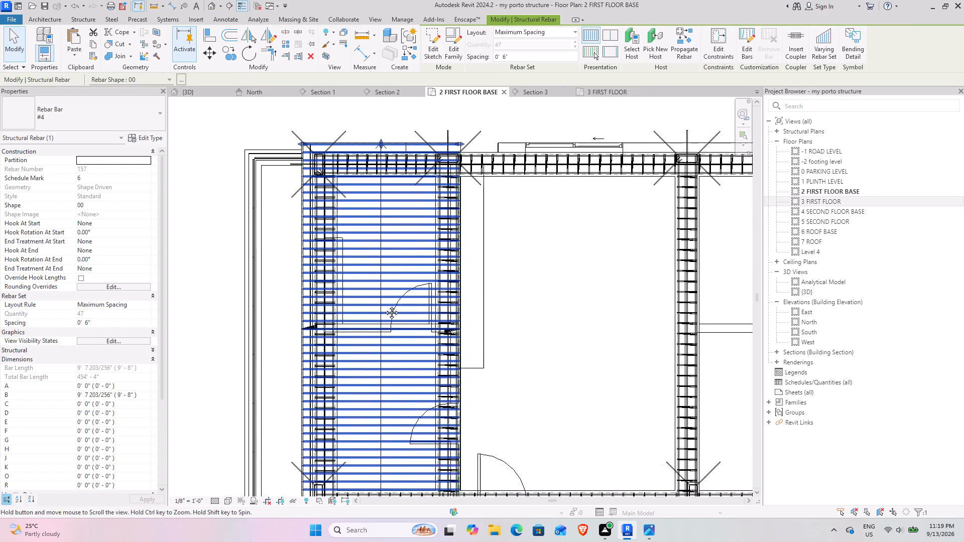
middle_drag(384, 305, 371, 281)
middle_drag(328, 418, 356, 335)
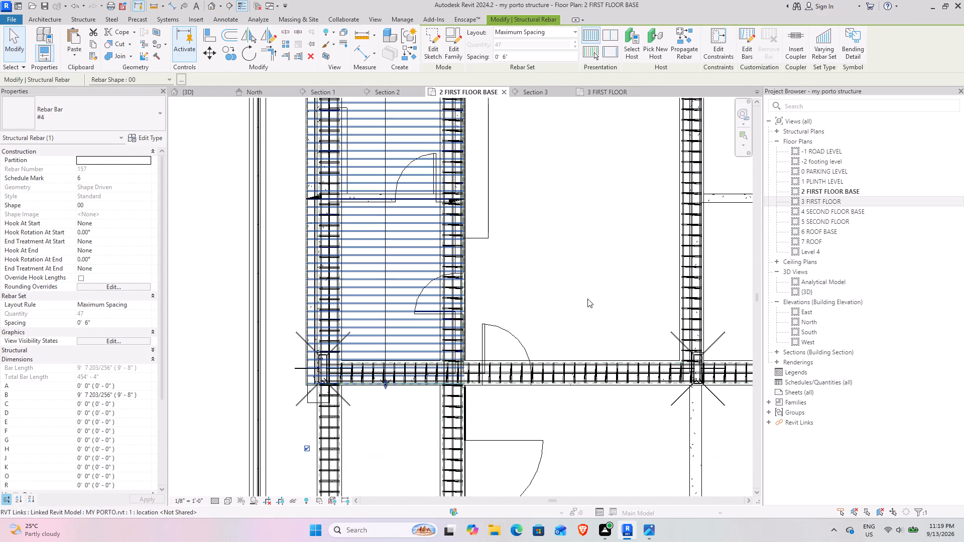
click(587, 299)
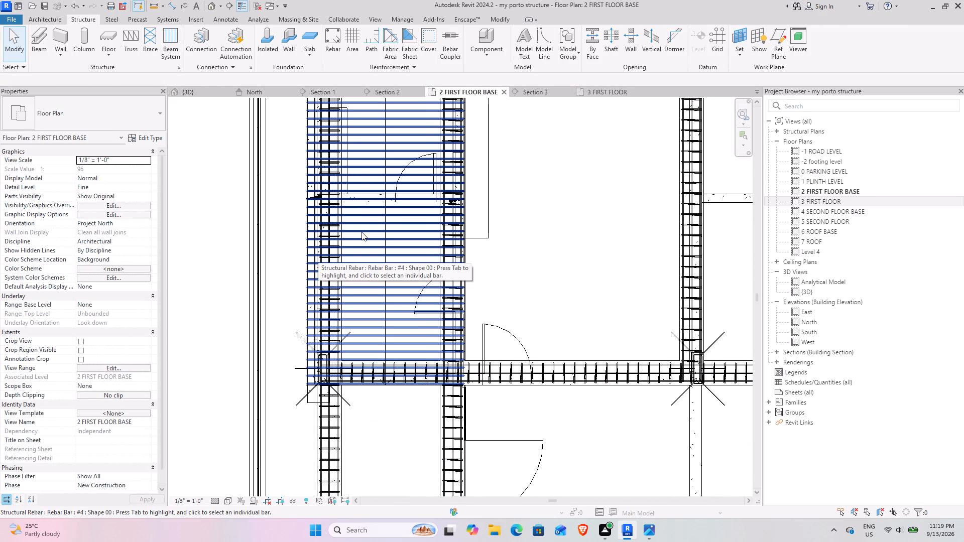
click(361, 232)
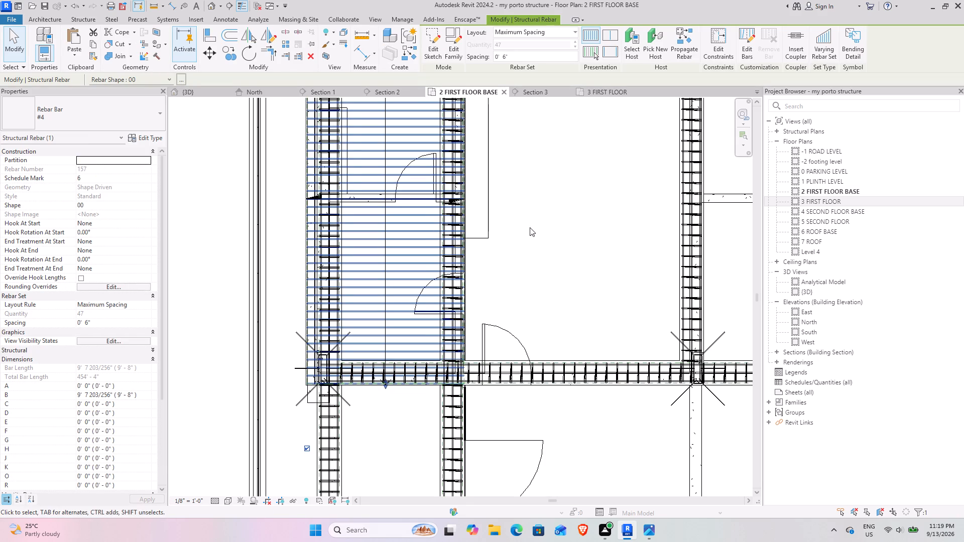
middle_drag(527, 253, 558, 373)
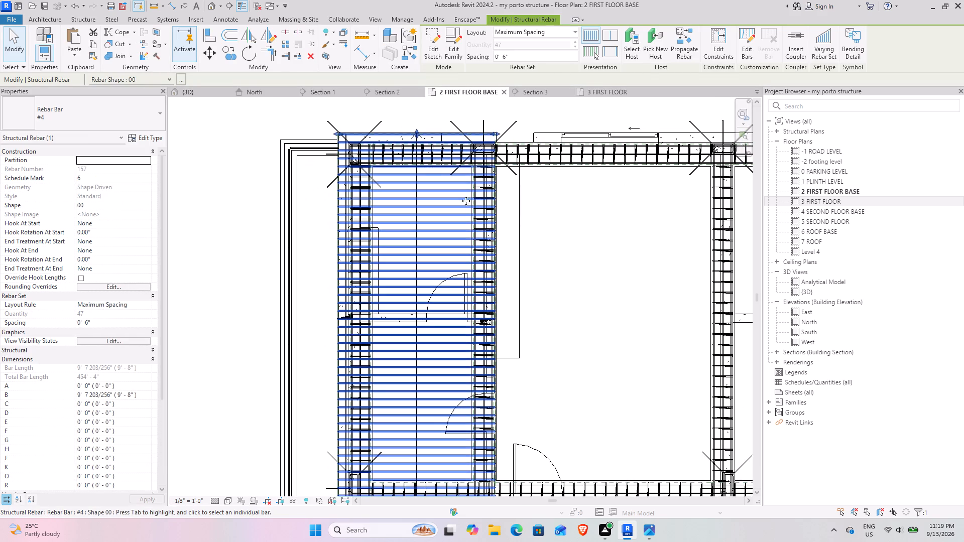
middle_drag(467, 185, 482, 226)
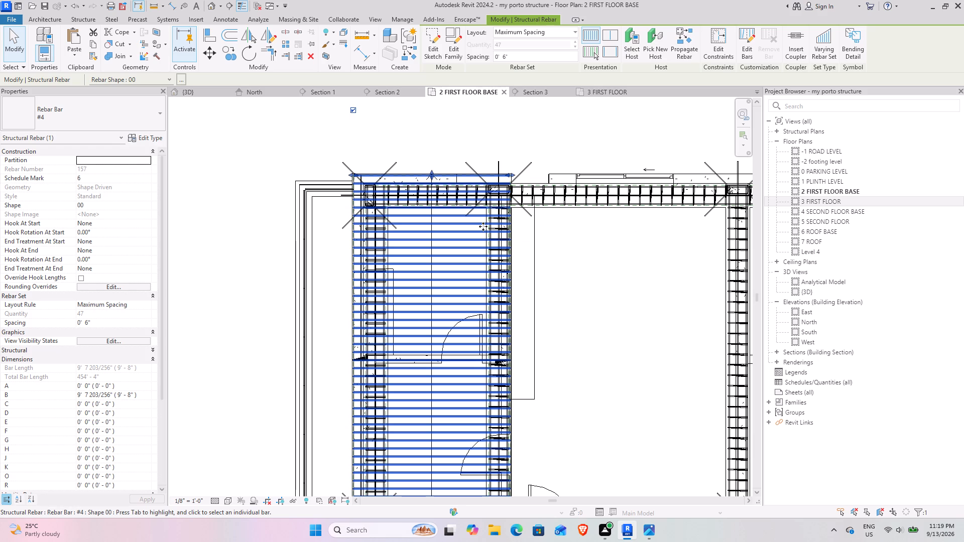
click(619, 306)
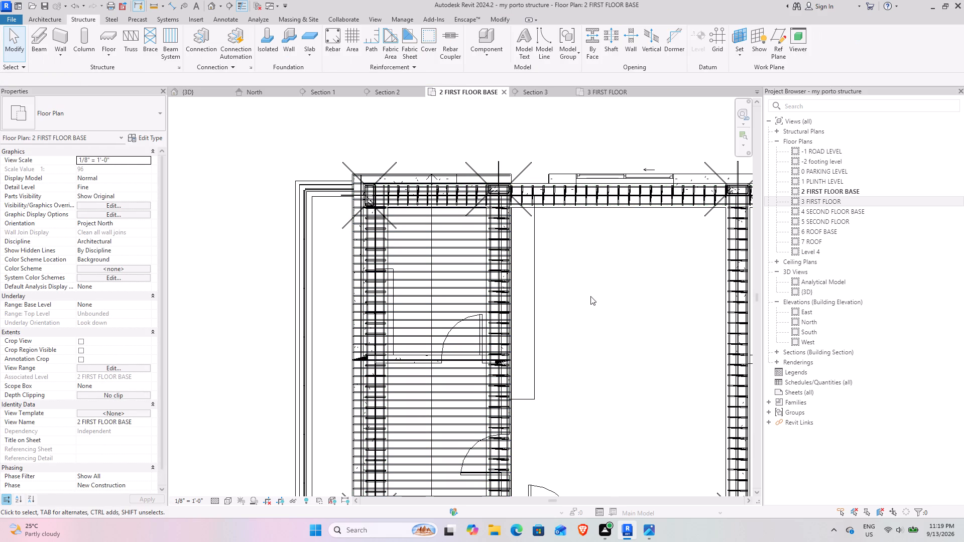
middle_drag(587, 296, 427, 113)
scroll(478, 146, down, 4)
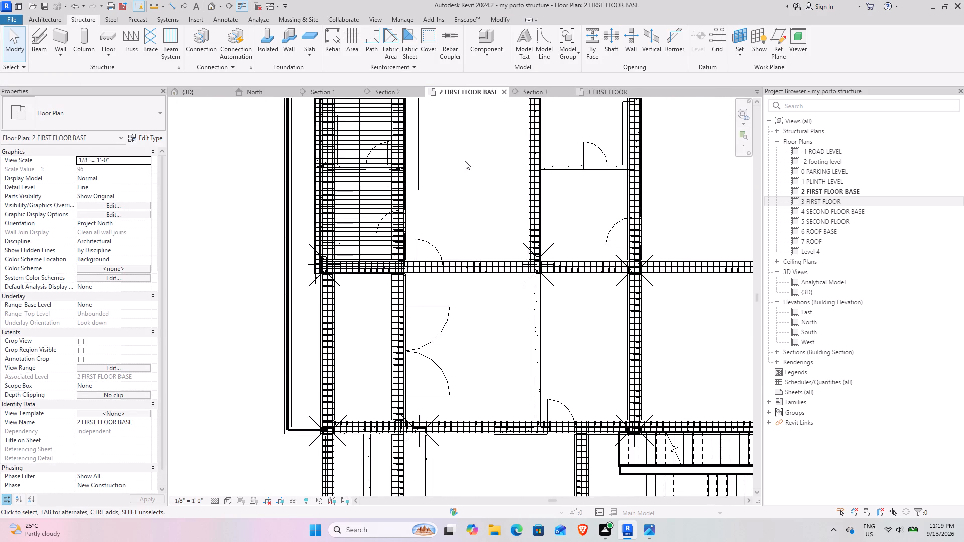
middle_drag(465, 161, 464, 239)
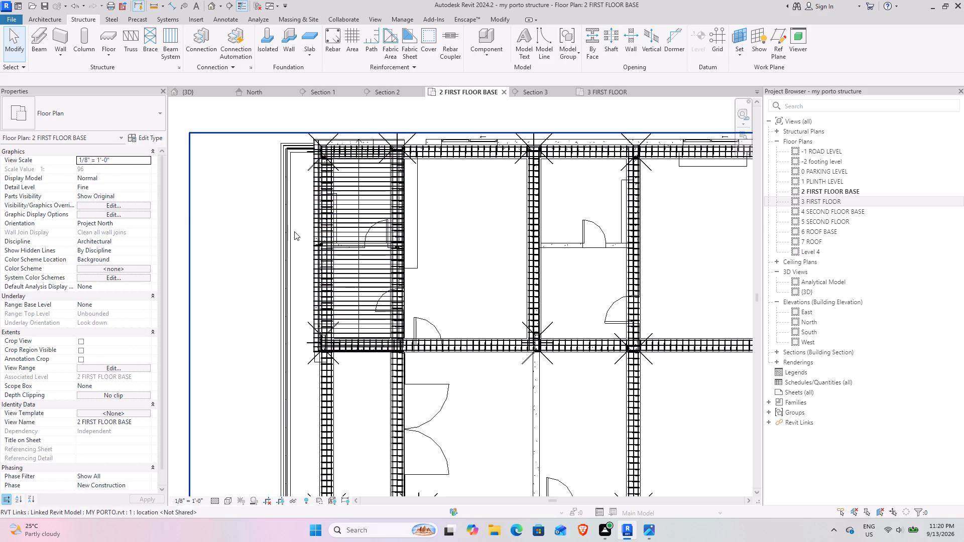
scroll(334, 169, up, 8)
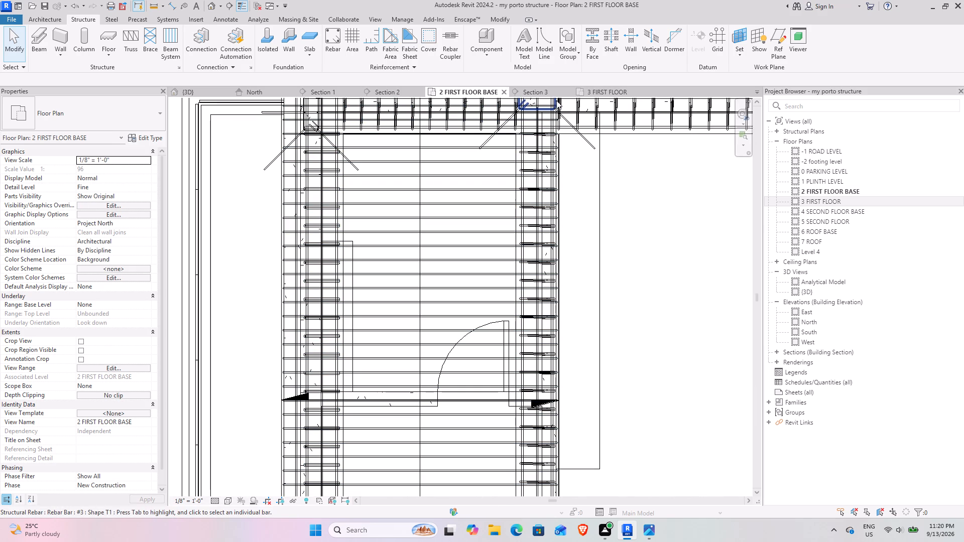
Select the #4 bar set in Section 3 and check its extent there and in the 2 FIRST FLOOR BASE plan.
click(536, 93)
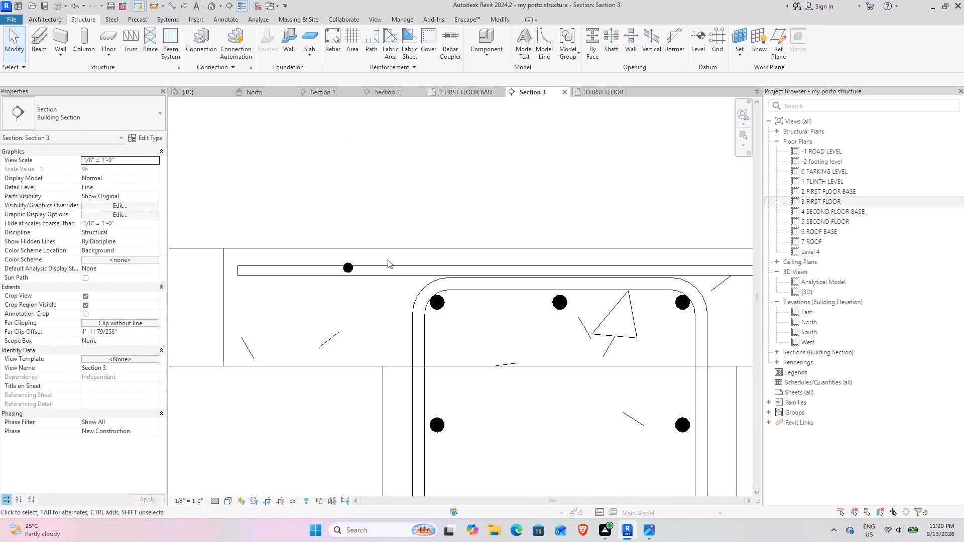
click(459, 271)
scroll(521, 271, down, 5)
middle_drag(606, 260, 289, 208)
scroll(418, 208, down, 4)
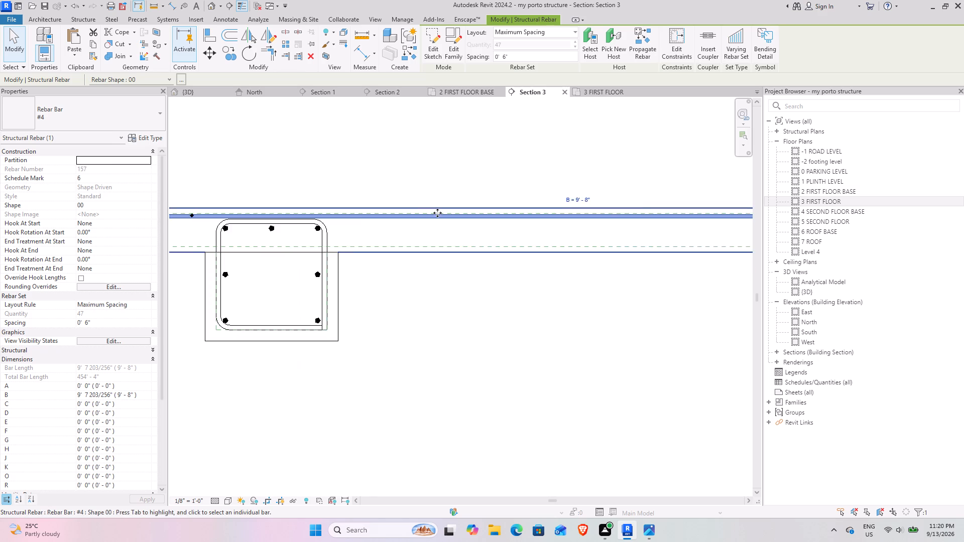
scroll(437, 213, down, 4)
middle_drag(521, 210, 470, 242)
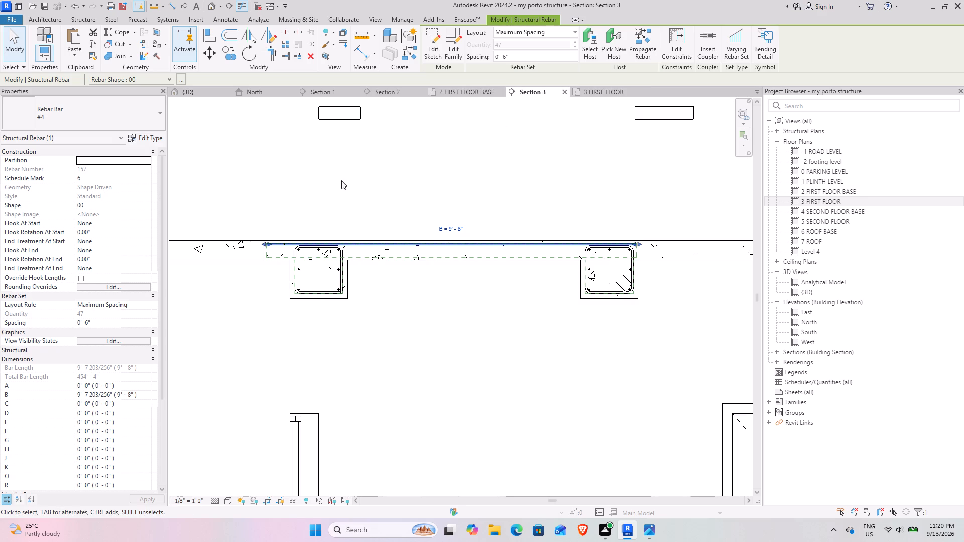
click(611, 95)
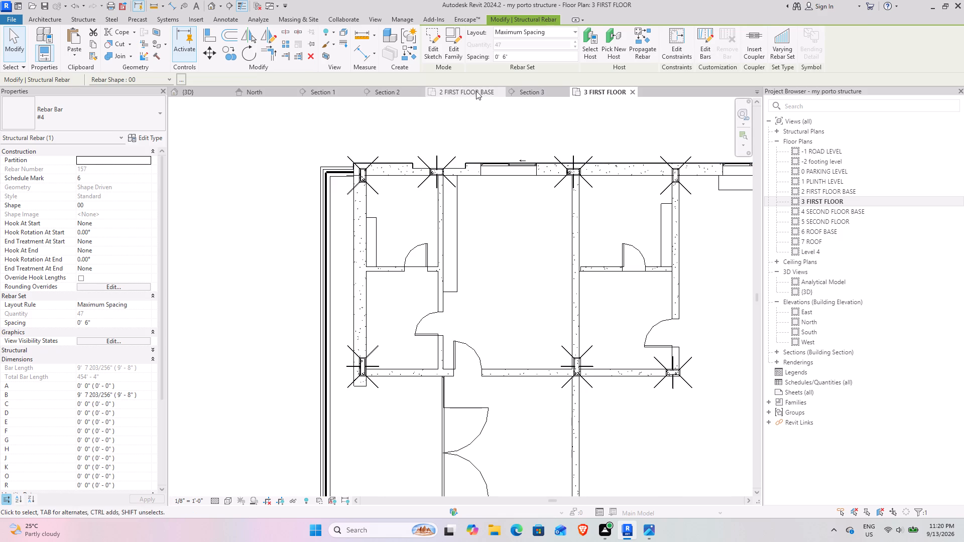
click(475, 94)
middle_drag(392, 125, 415, 290)
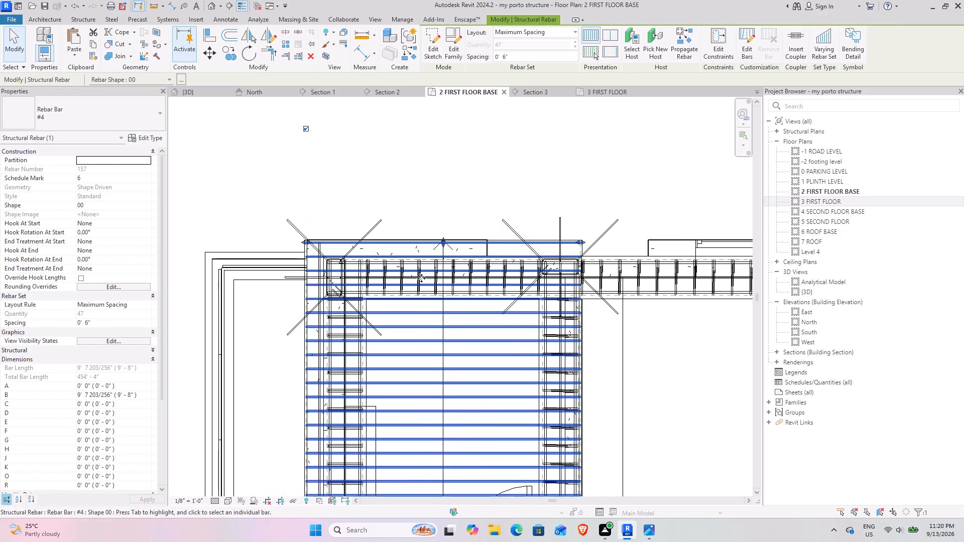
click(428, 164)
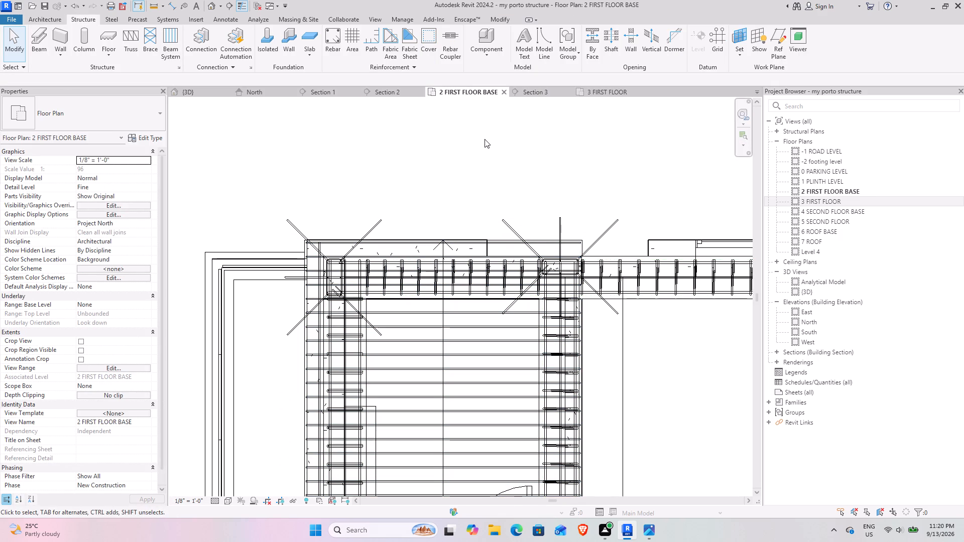
Select the single lengthwise #4 bar in the 2 FIRST FLOOR BASE plan and examine its run along the slab.
click(320, 307)
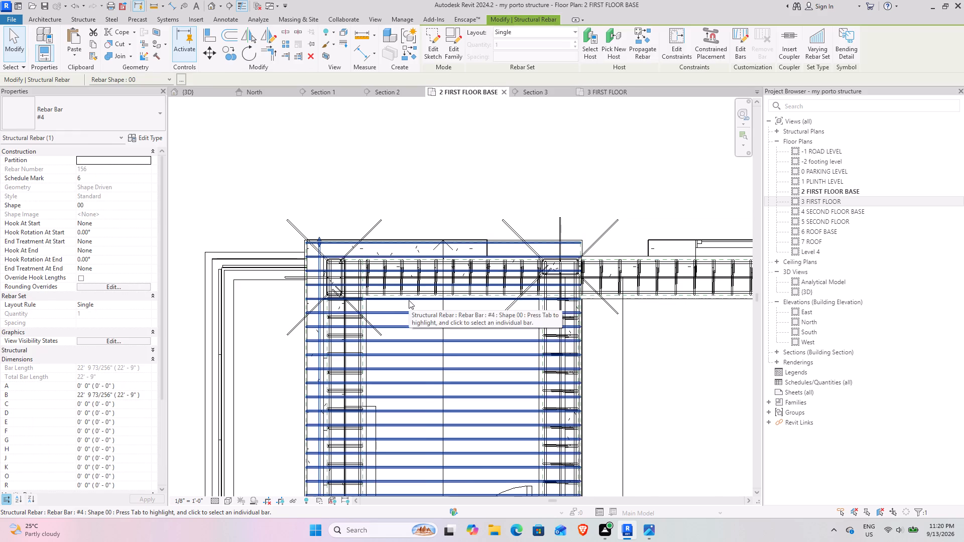
middle_drag(409, 300, 445, 97)
scroll(416, 194, down, 4)
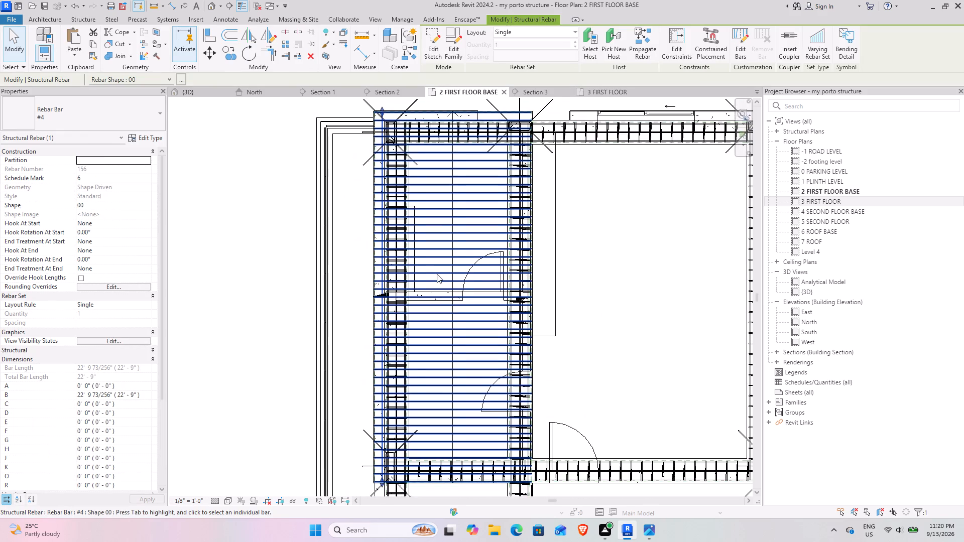
middle_drag(435, 273, 391, 178)
middle_drag(444, 194, 440, 245)
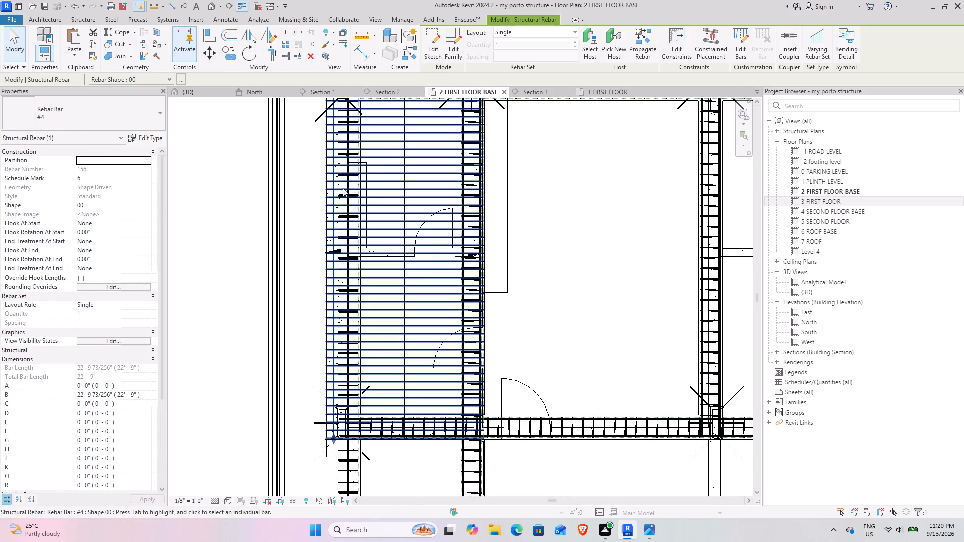
scroll(341, 195, up, 4)
scroll(346, 144, down, 4)
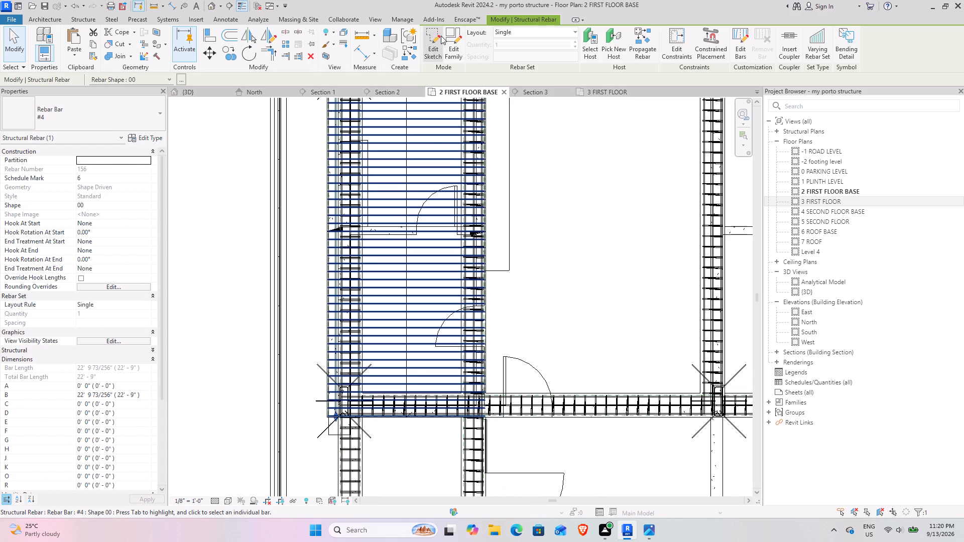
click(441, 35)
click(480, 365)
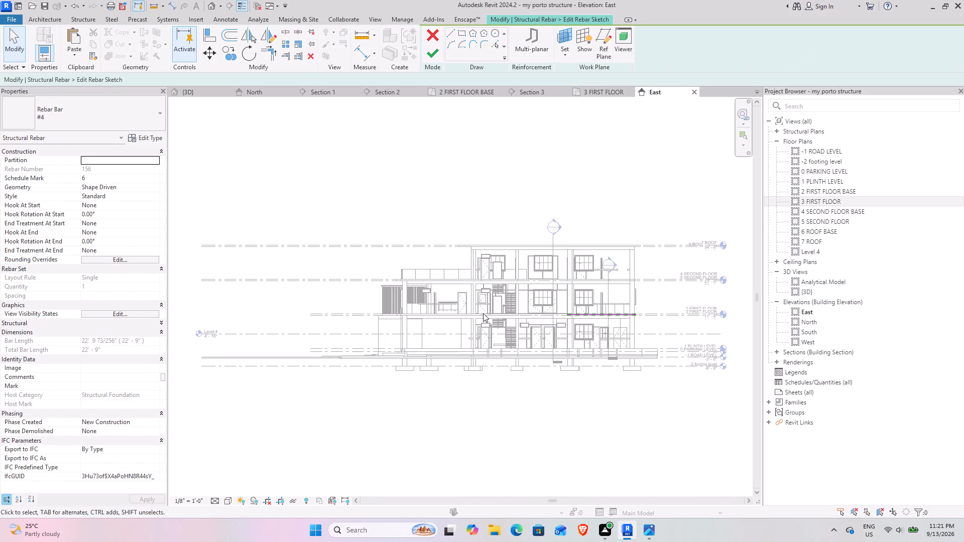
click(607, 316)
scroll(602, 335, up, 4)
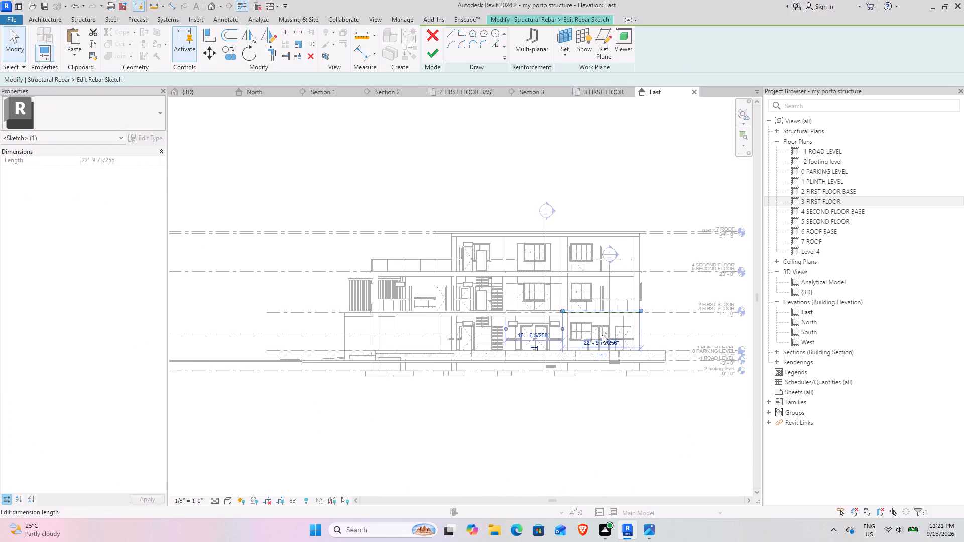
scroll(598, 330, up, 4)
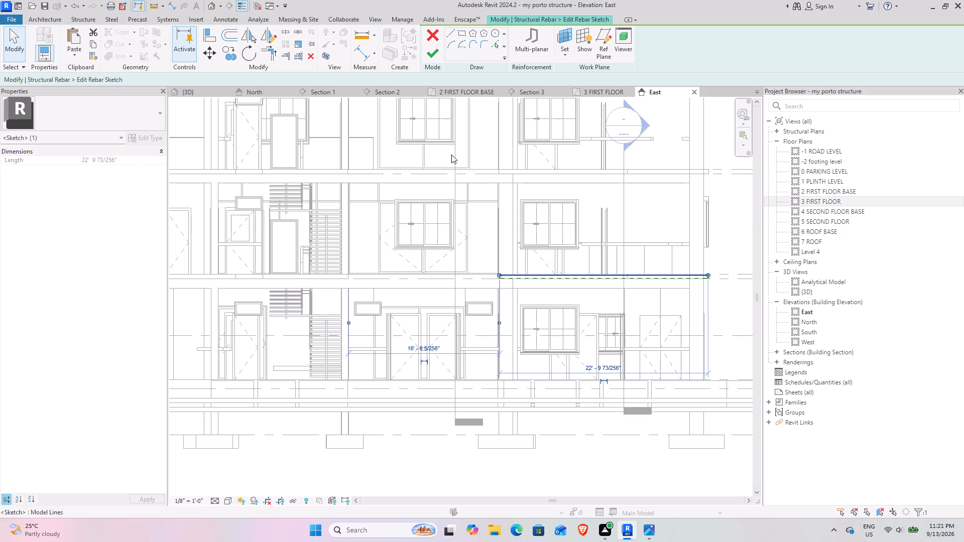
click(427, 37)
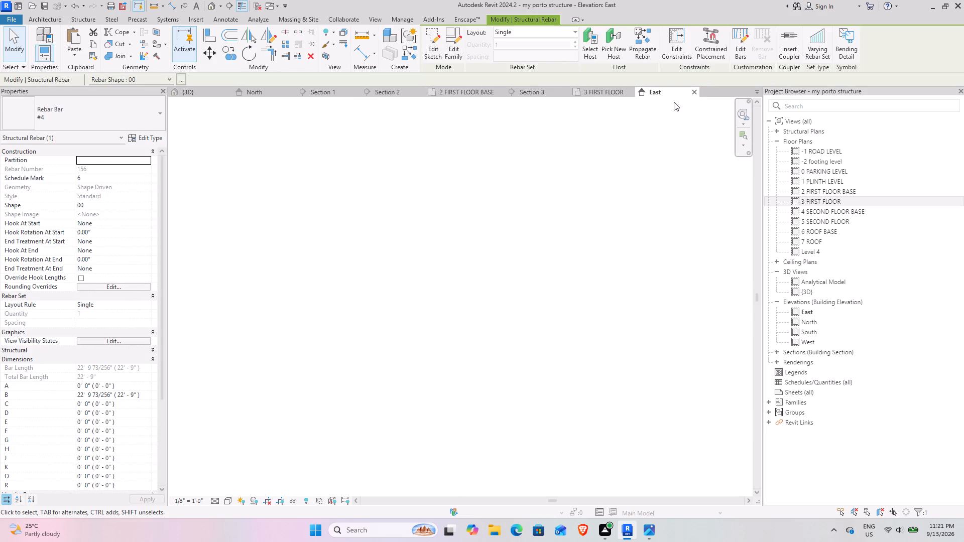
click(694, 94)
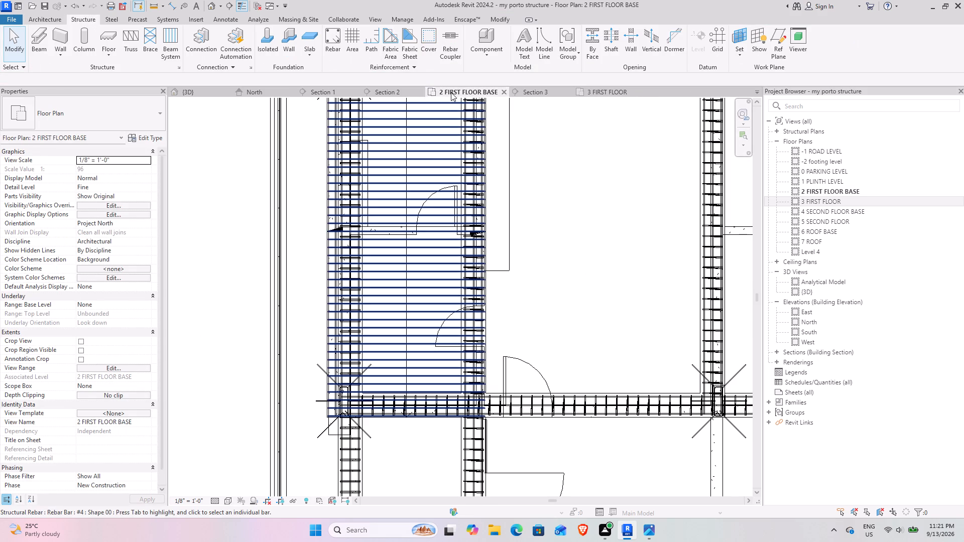
In Section 3, set the single lengthwise #4 slab bar to a Maximum Spacing layout at 6" spacing.
click(419, 201)
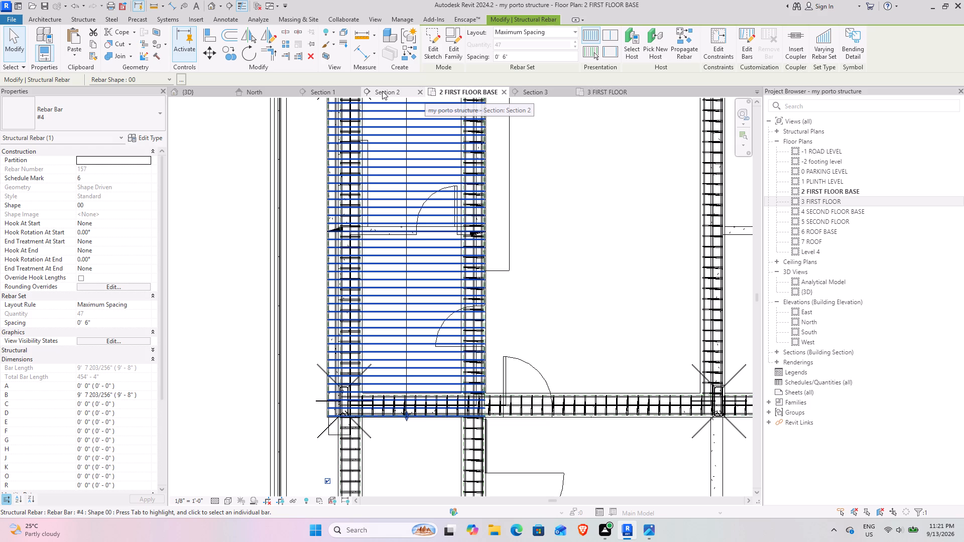
click(540, 93)
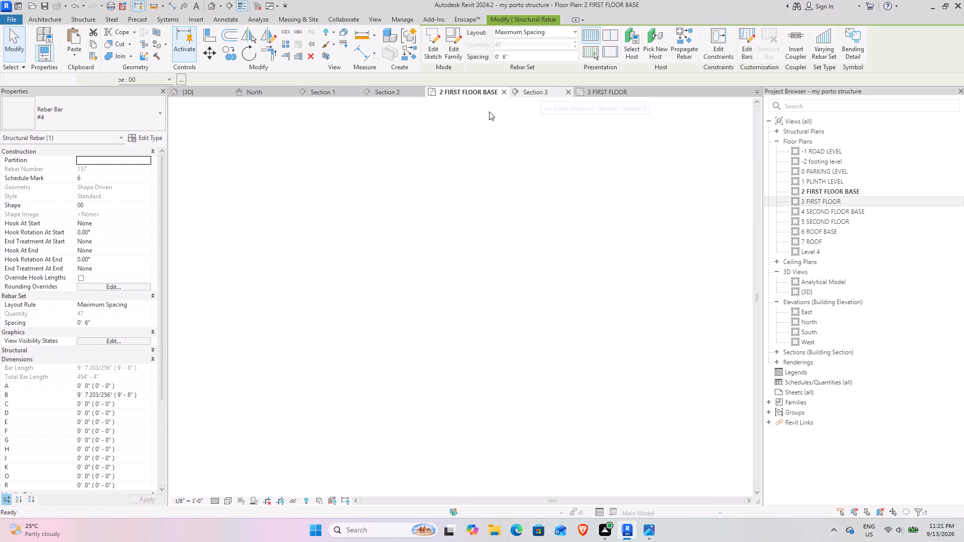
scroll(263, 234, up, 9)
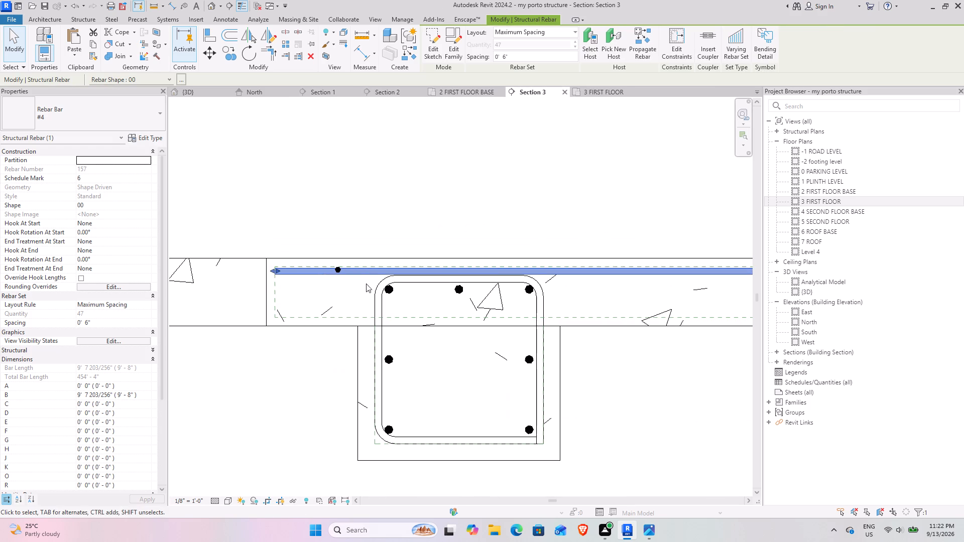
scroll(333, 263, up, 5)
click(365, 212)
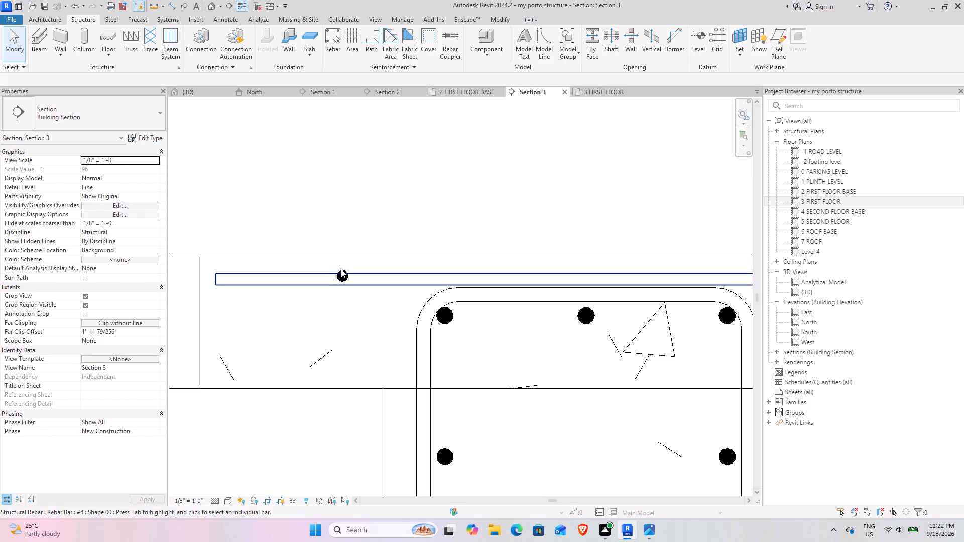
click(341, 267)
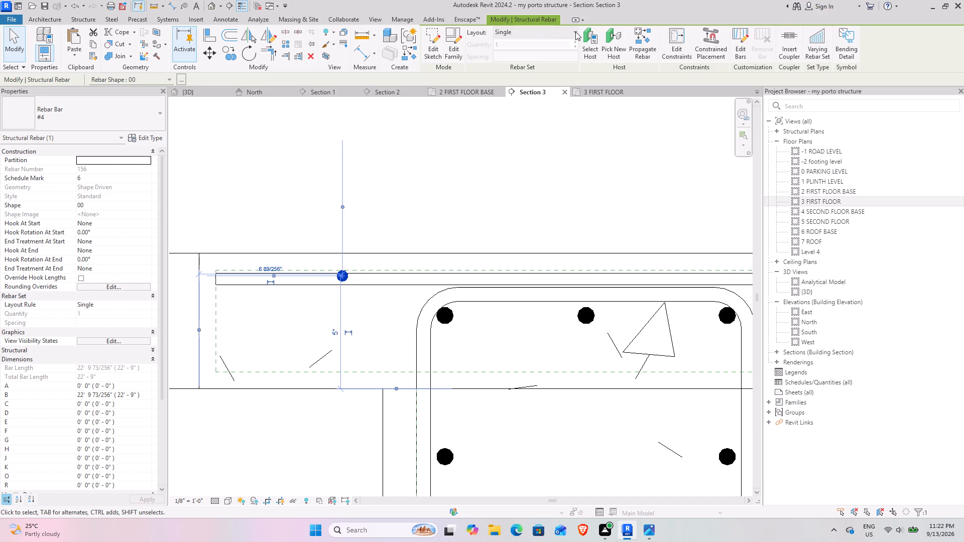
click(575, 32)
click(537, 68)
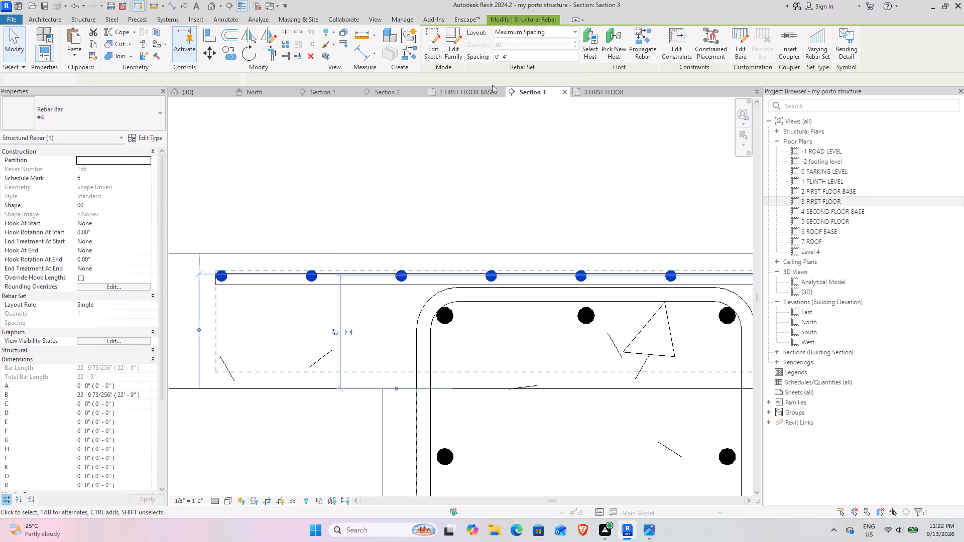
click(558, 54)
text(6")
key(Return)
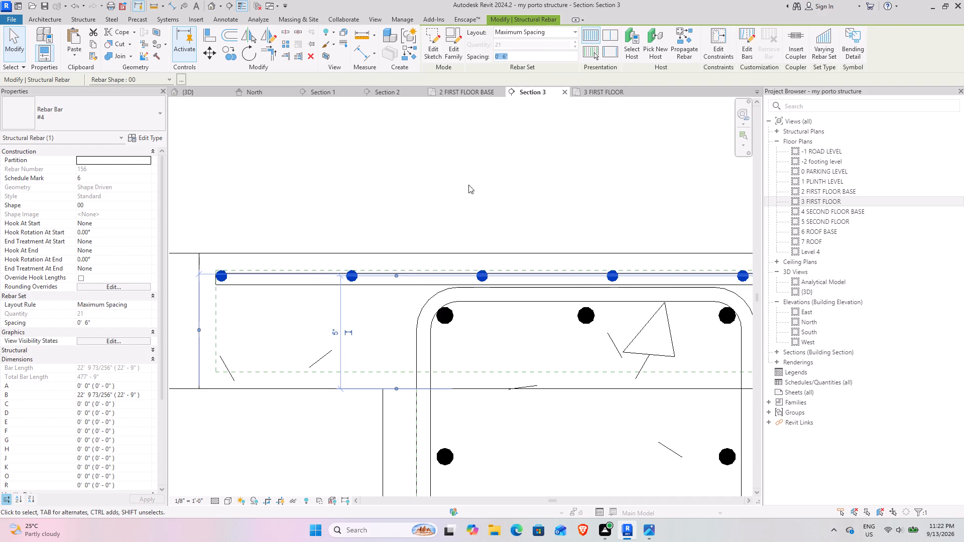
Change the lengthwise slab bar set to the #3 rebar type.
click(107, 109)
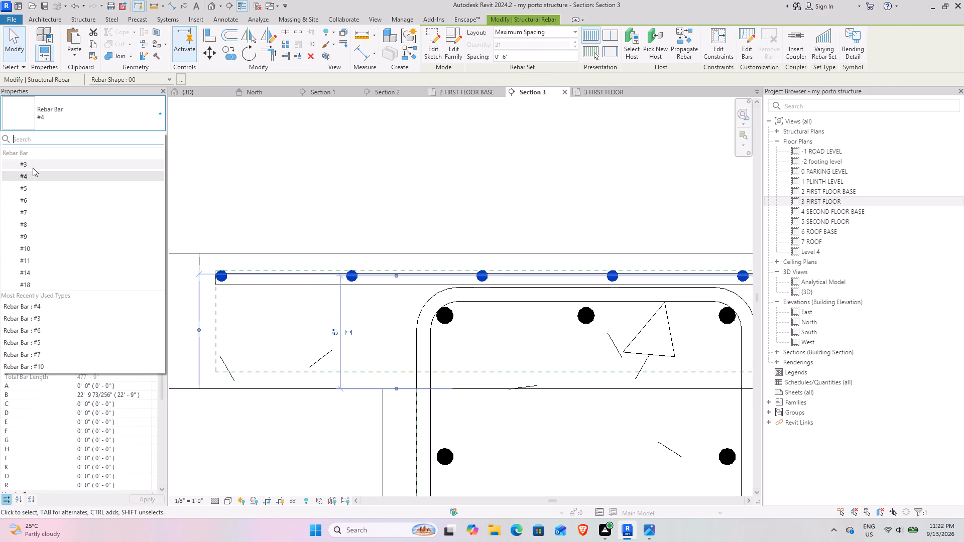
click(42, 165)
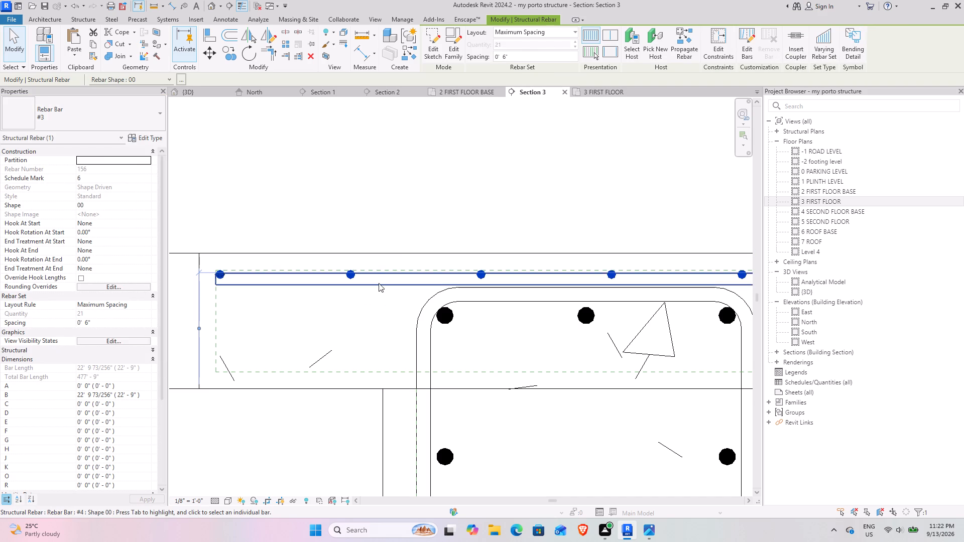
click(379, 283)
click(340, 179)
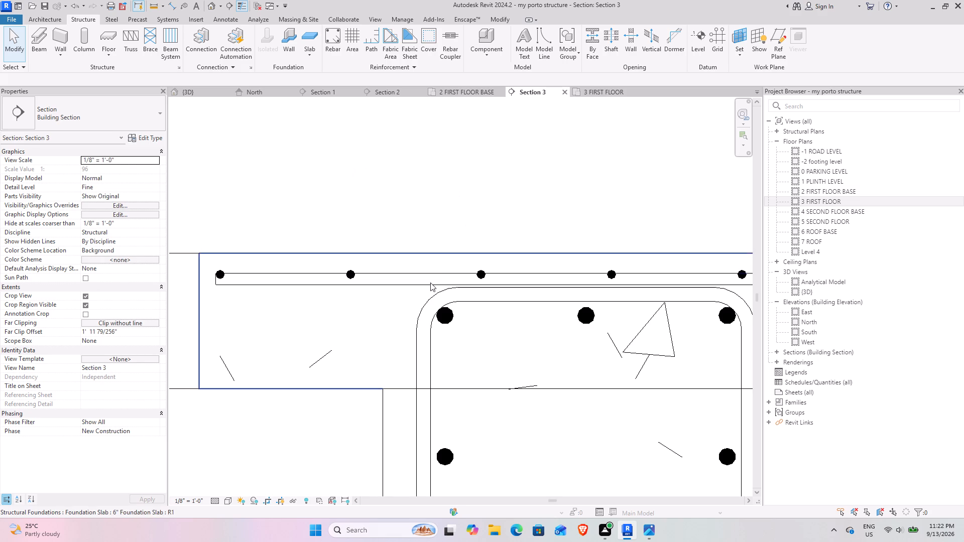
Open the sketch of the crosswise #4 slab bar set for editing in Section 3.
click(430, 283)
scroll(424, 273, down, 15)
middle_drag(520, 266, 420, 247)
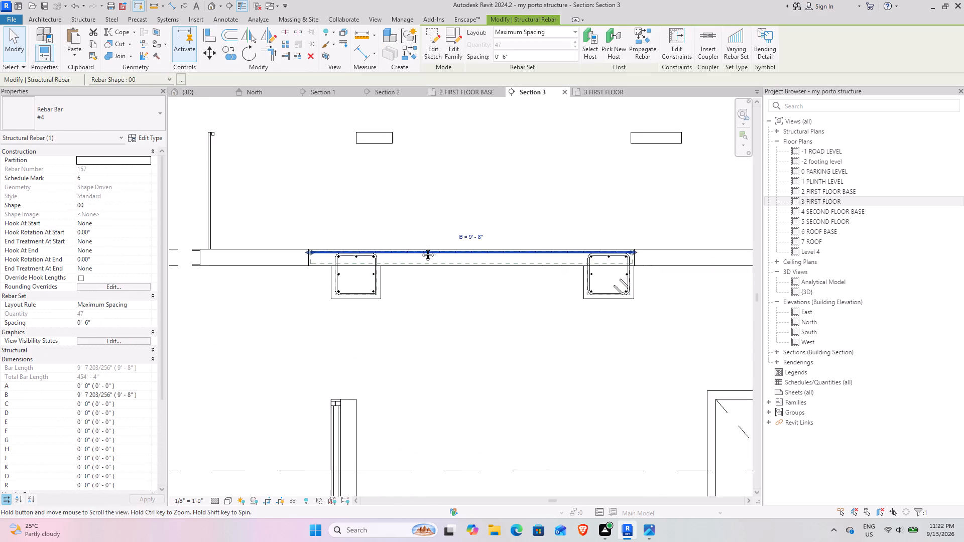
middle_drag(420, 247, 404, 243)
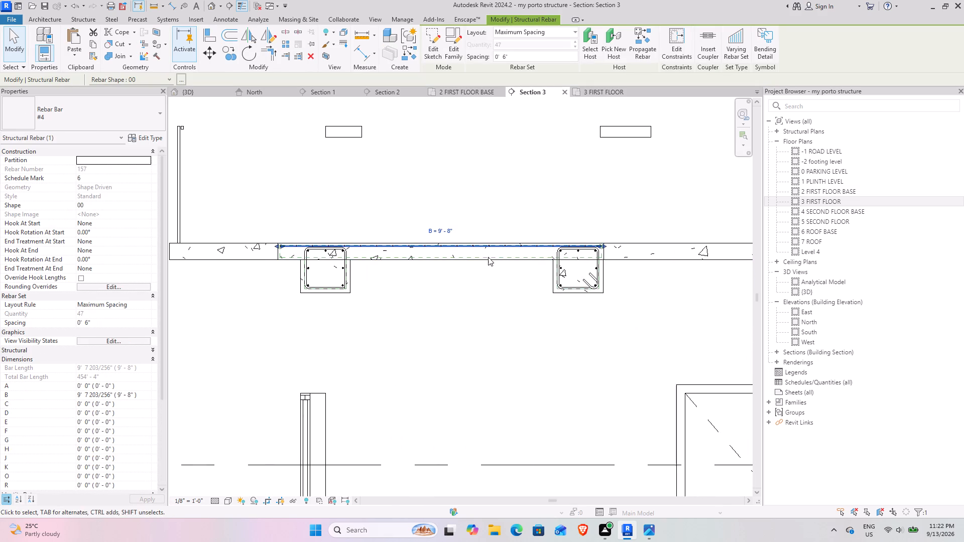
scroll(471, 251, up, 8)
scroll(446, 235, down, 5)
middle_drag(401, 241, 407, 253)
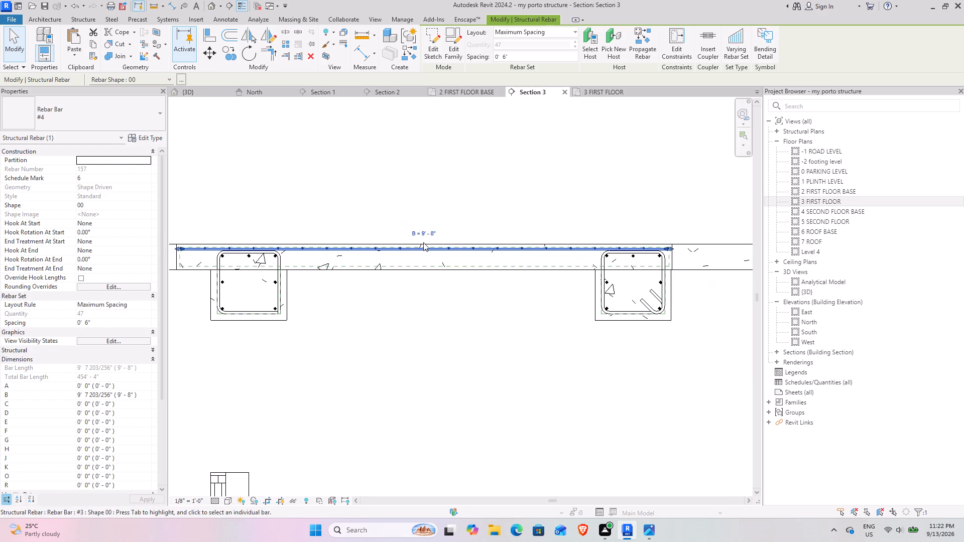
click(432, 41)
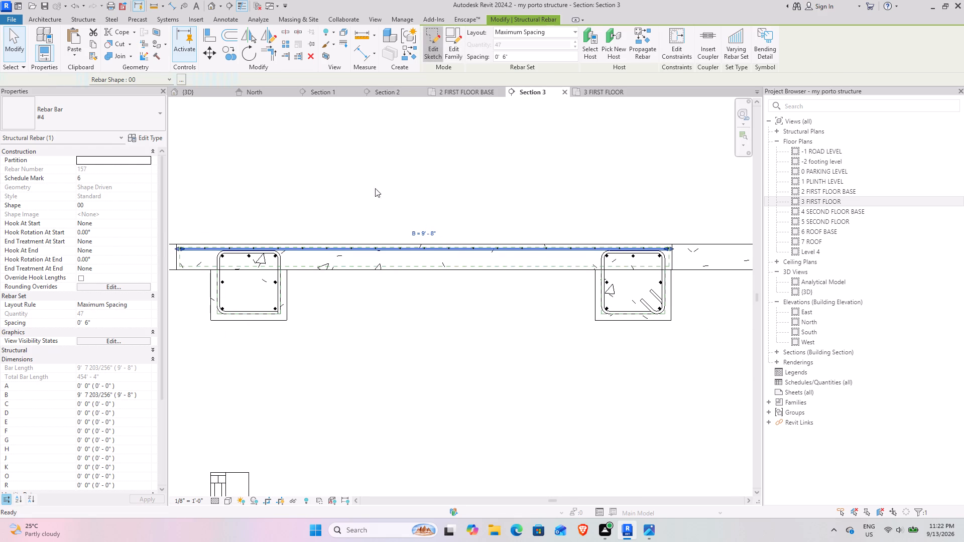
middle_drag(381, 263, 410, 259)
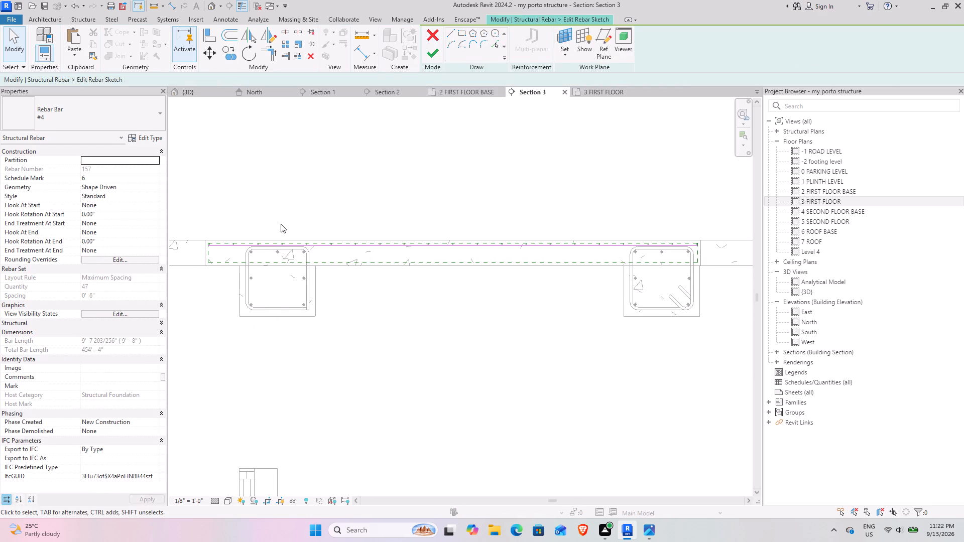
Sketch a cranked bar: about 3'-4" along the top cover, 45° down, 2'-11" along the bottom cover, 45° up, then along the top to the far end.
click(455, 34)
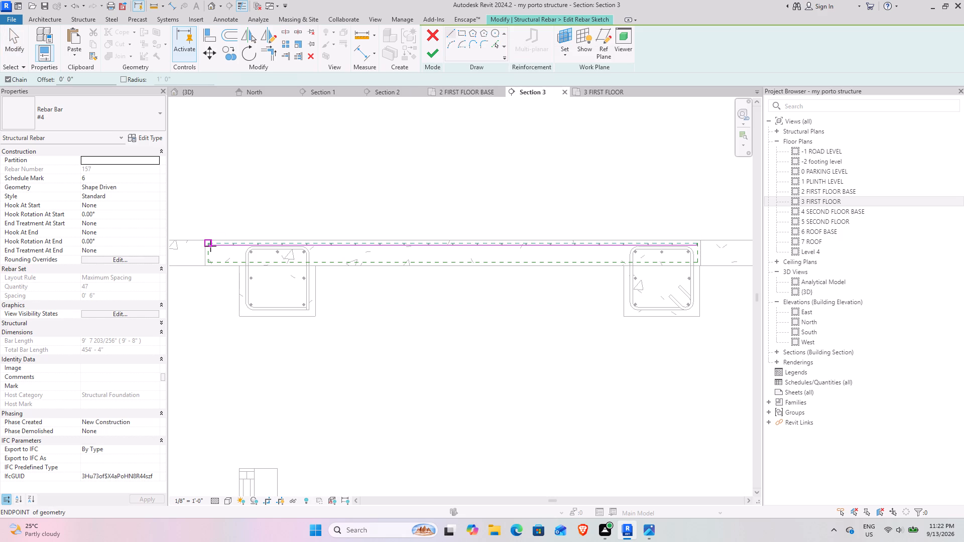
scroll(214, 245, up, 7)
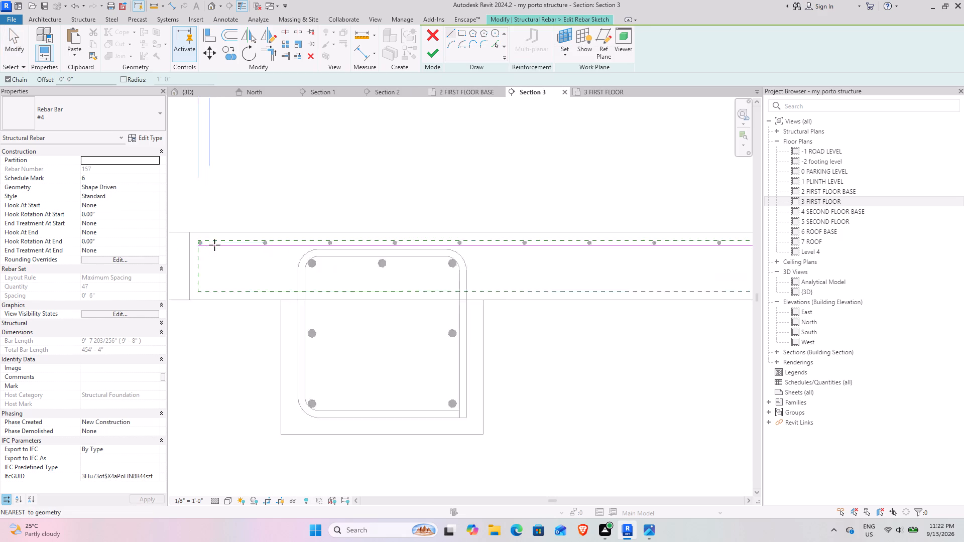
scroll(214, 245, up, 1)
click(196, 243)
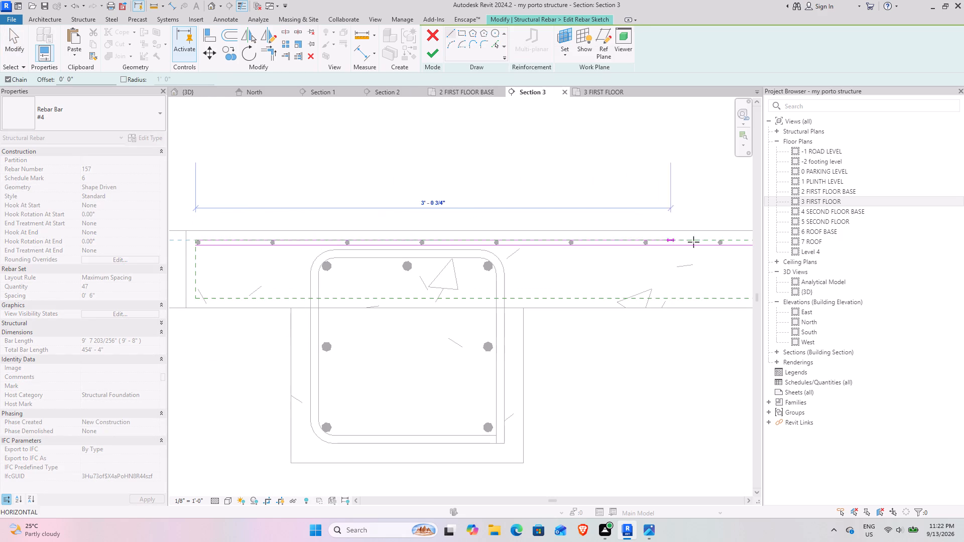
middle_drag(556, 213, 412, 212)
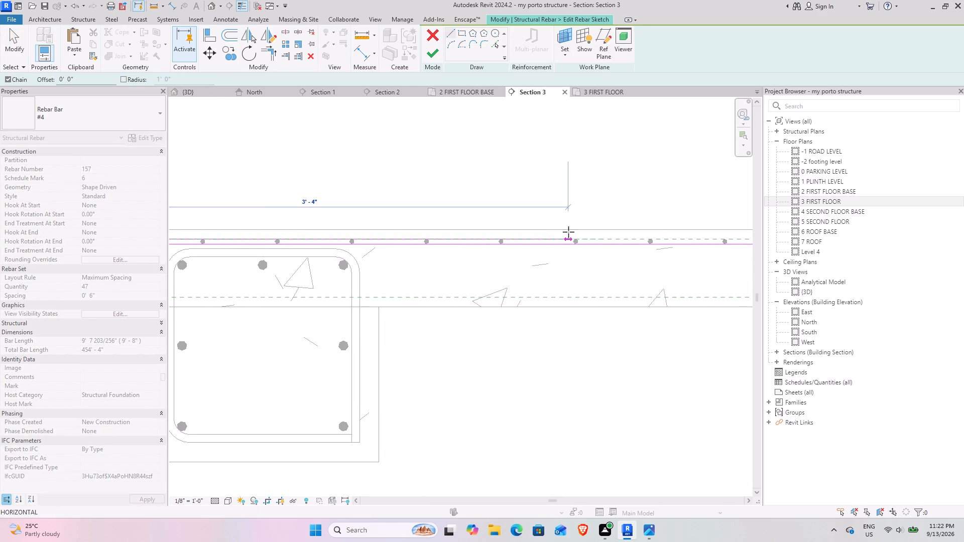
scroll(557, 232, down, 9)
middle_drag(558, 233, 437, 236)
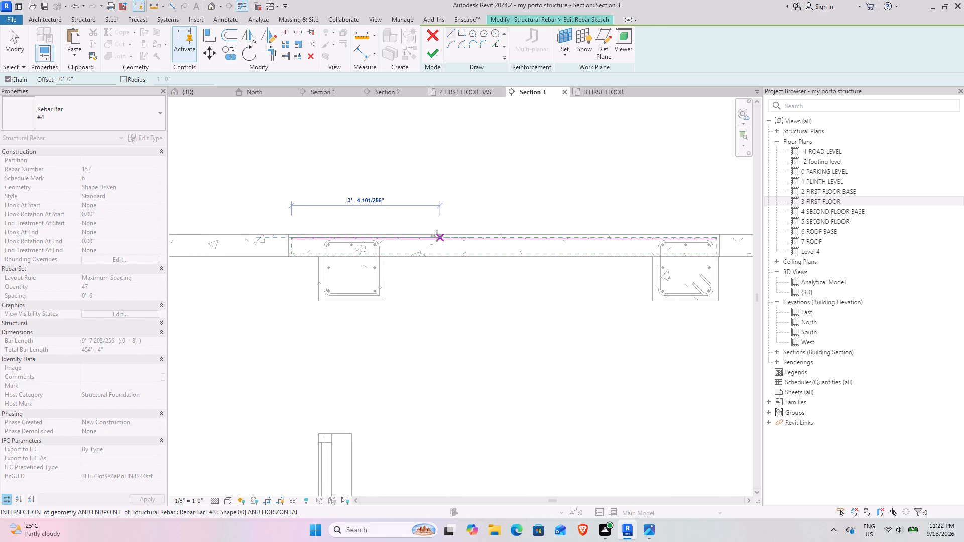
click(439, 237)
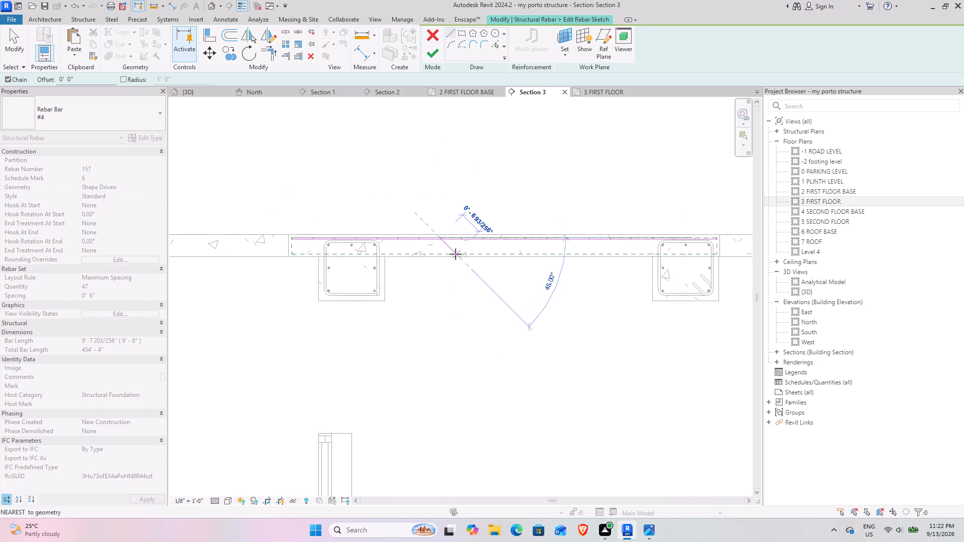
click(458, 254)
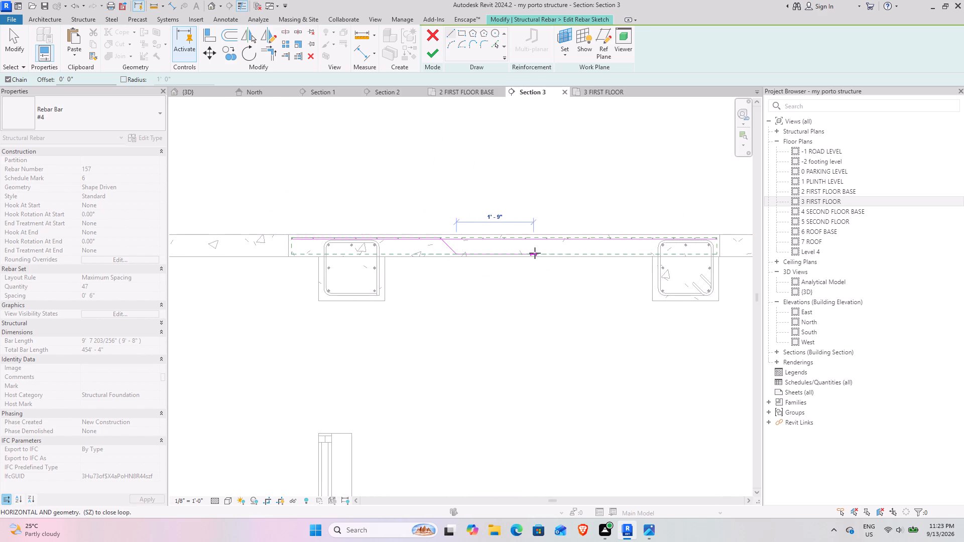
click(584, 254)
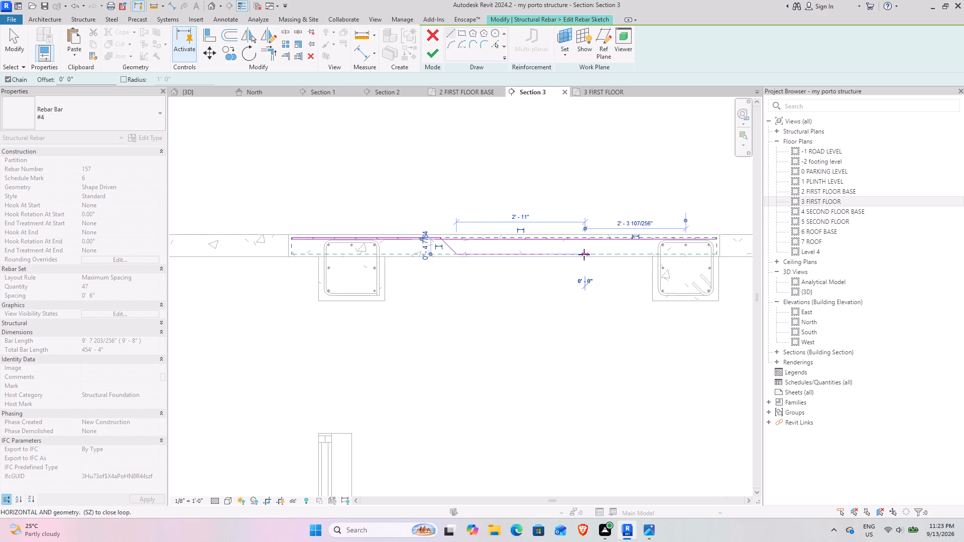
middle_drag(581, 254, 503, 276)
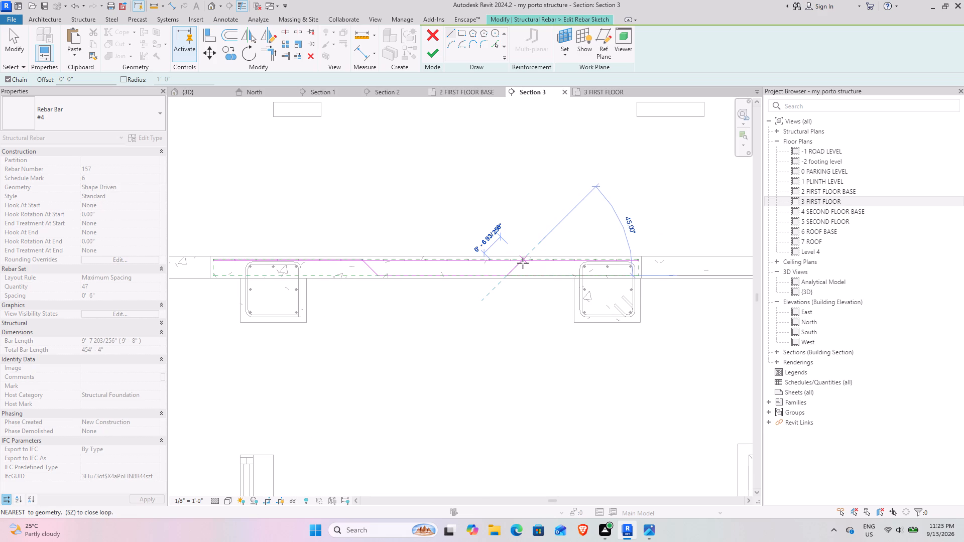
click(523, 263)
click(637, 263)
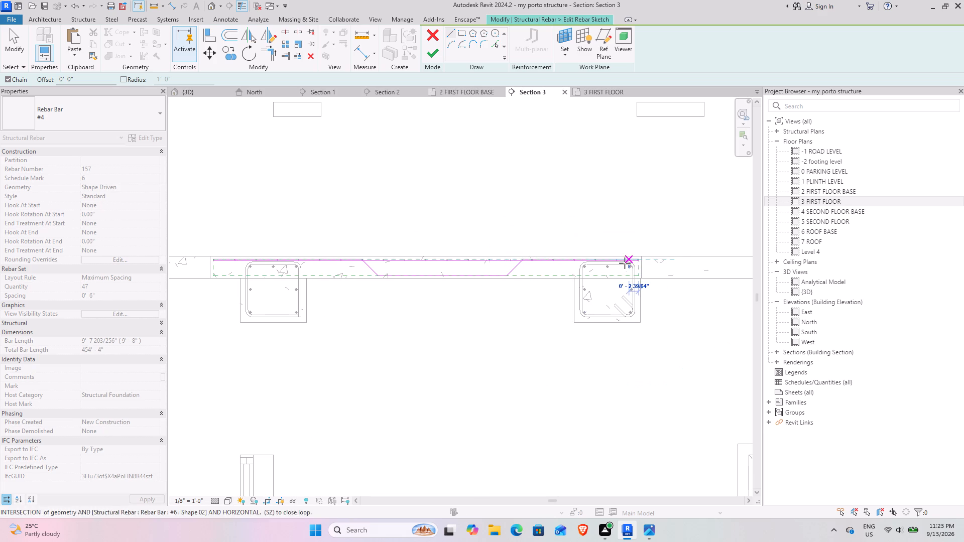
middle_drag(625, 263, 688, 263)
key(Escape)
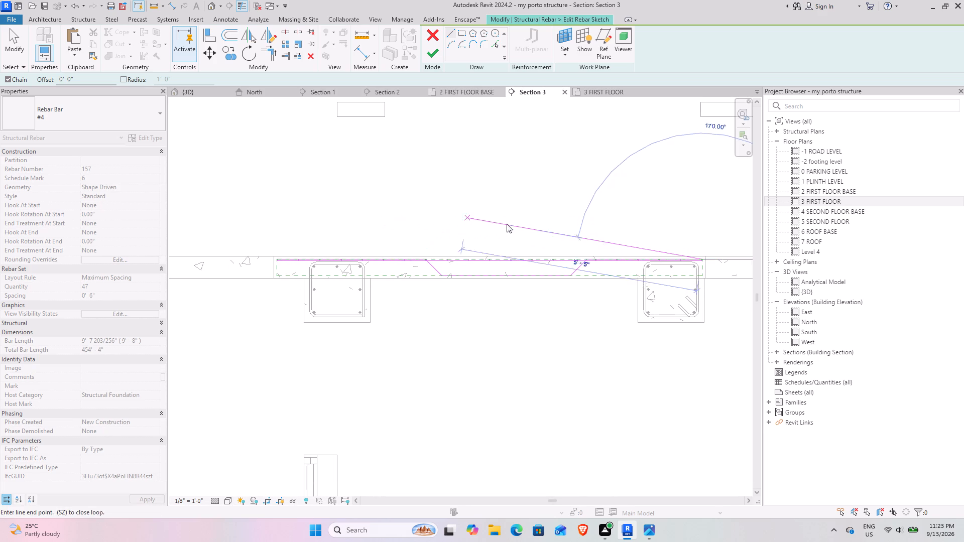
Delete the original straight bar line from the crosswise rebar sketch, keeping the cranked profile, and finish the sketch.
key(Escape)
key(Escape)
click(519, 260)
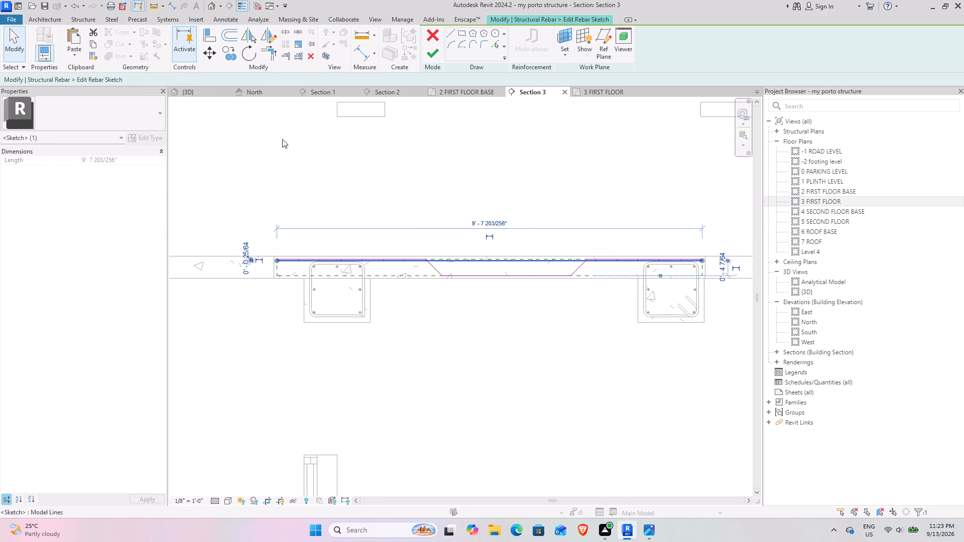
click(308, 53)
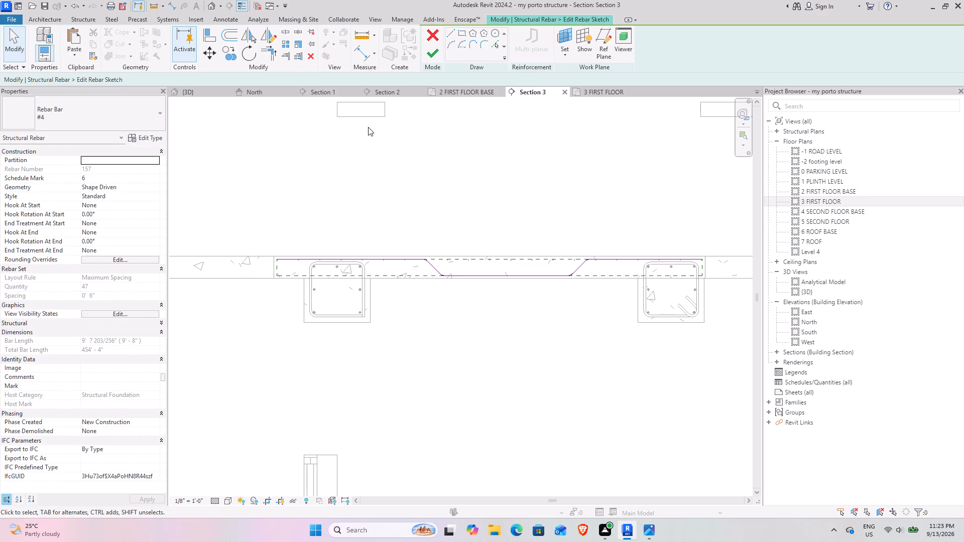
click(433, 50)
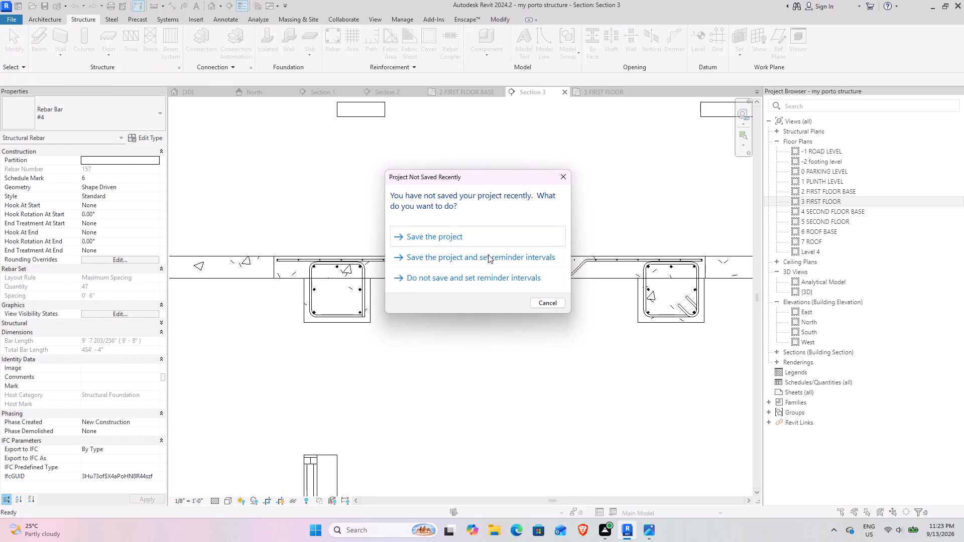
Save the project.
click(467, 239)
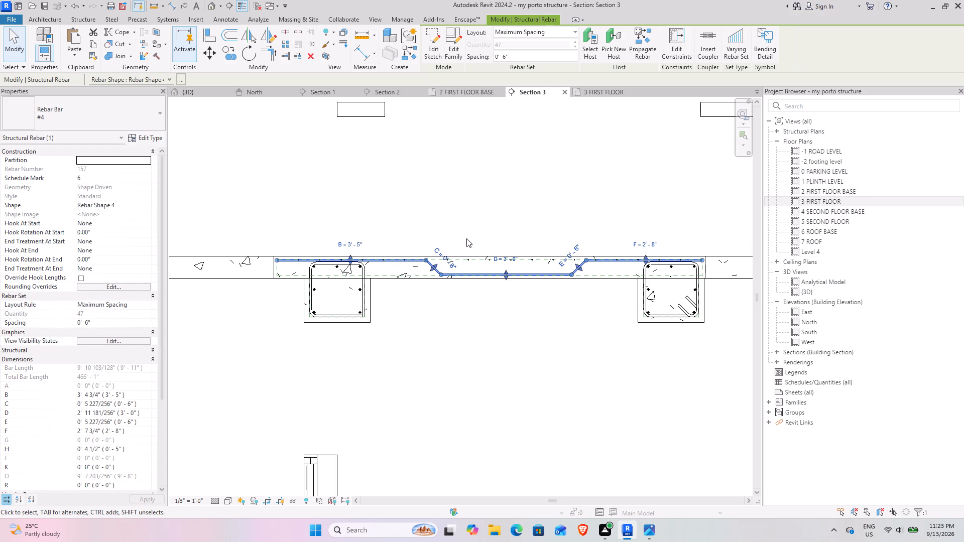
click(509, 145)
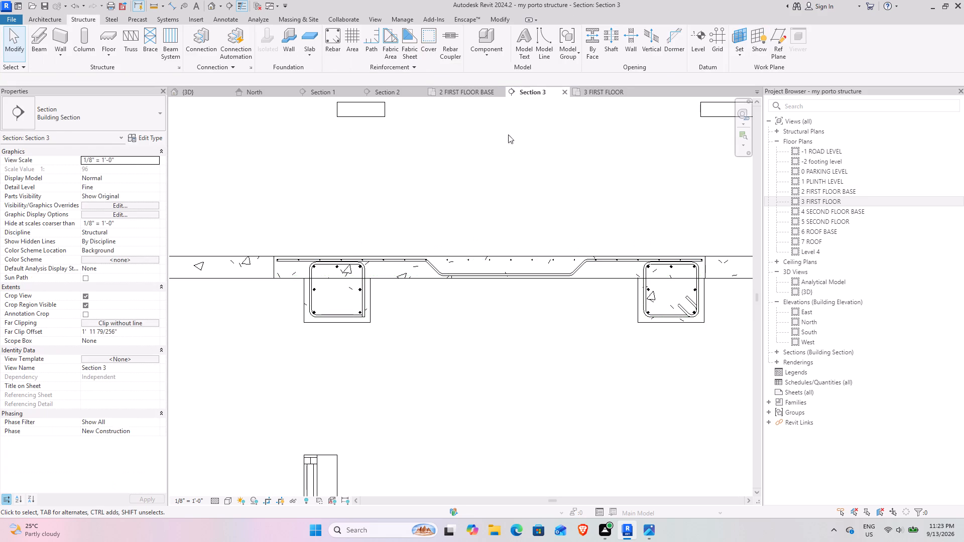
Examine the cranked slab bars against the beam stirrups in Section 3 and across the slab in the 3D view.
scroll(384, 254, up, 4)
scroll(333, 286, up, 3)
middle_drag(295, 305, 381, 287)
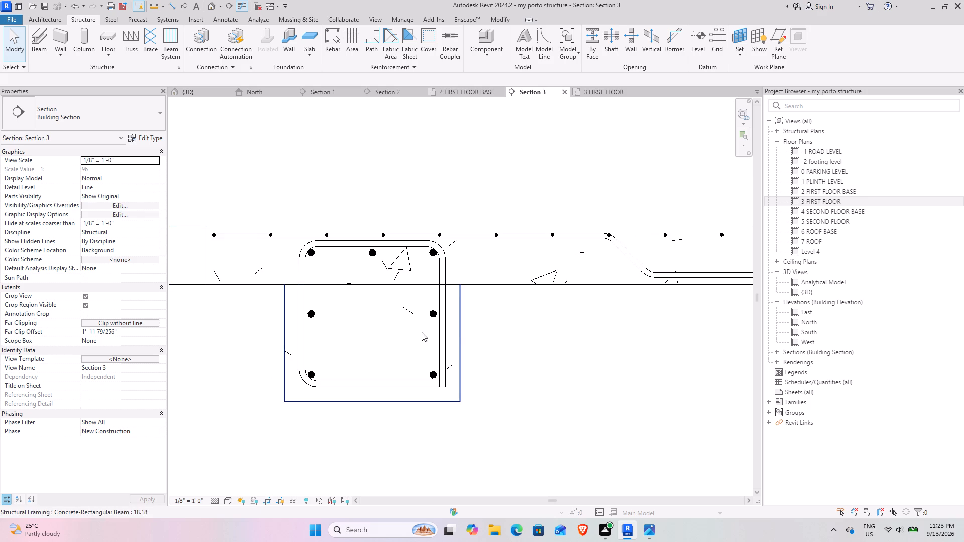
click(446, 384)
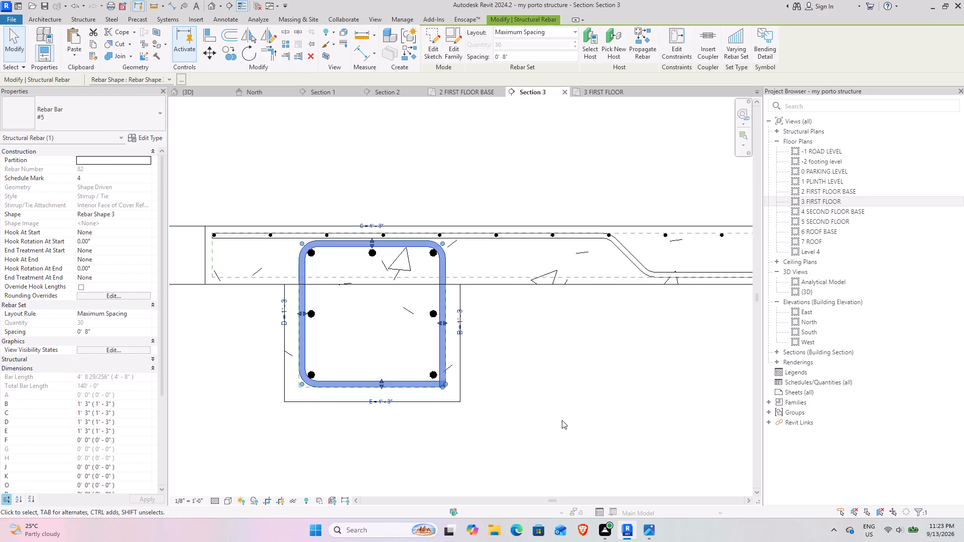
click(561, 387)
scroll(561, 387, down, 5)
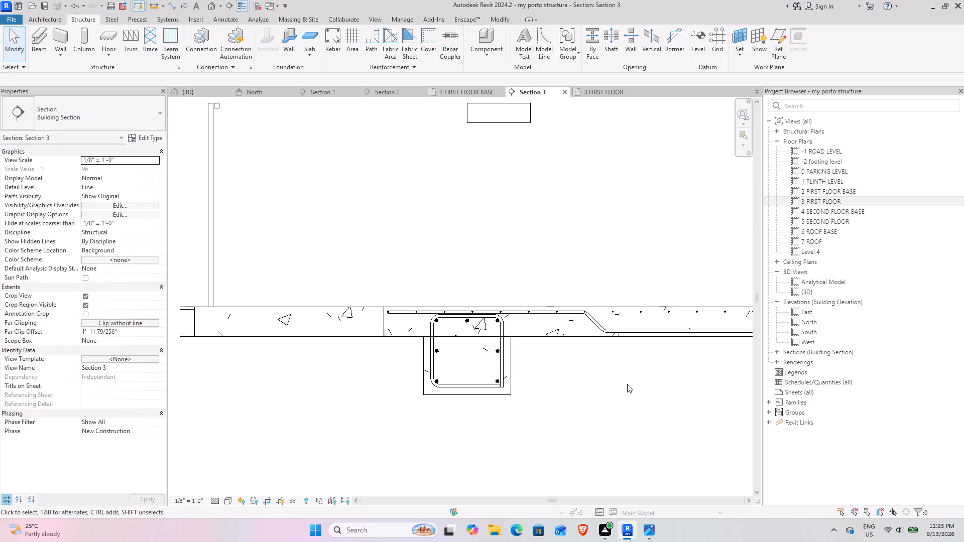
middle_drag(627, 384, 346, 332)
click(190, 89)
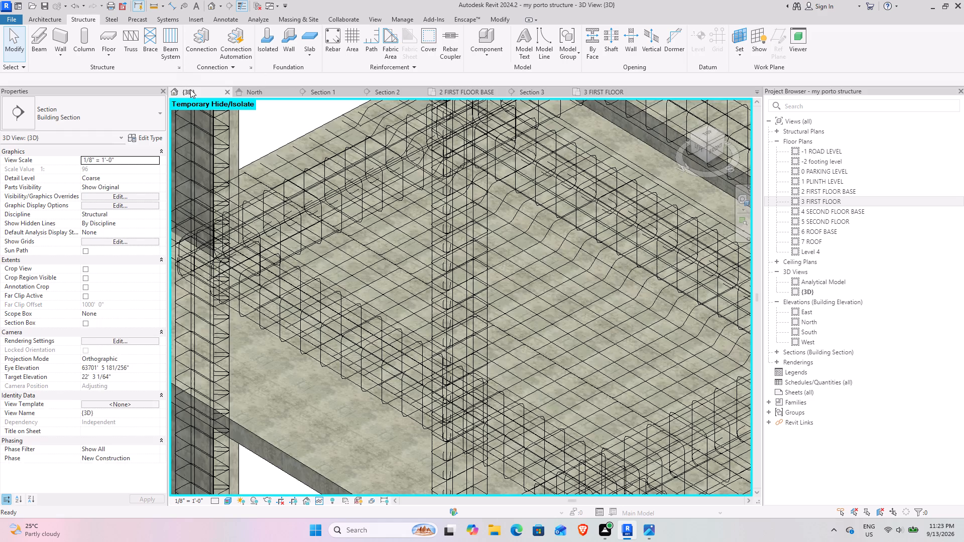
scroll(400, 289, down, 4)
scroll(428, 330, down, 4)
shift+middle_drag(455, 365, 534, 373)
scroll(512, 325, up, 6)
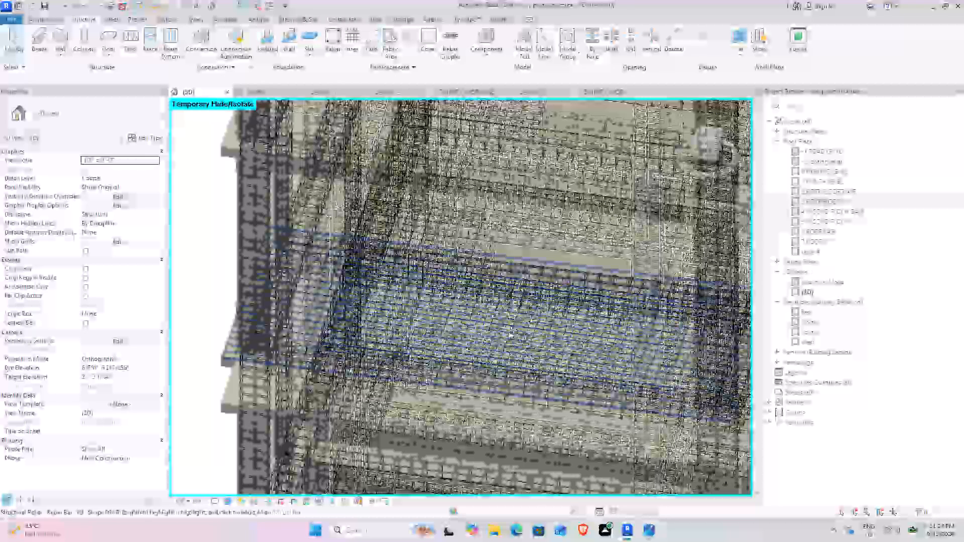
scroll(508, 331, up, 2)
shift+middle_drag(483, 338, 457, 350)
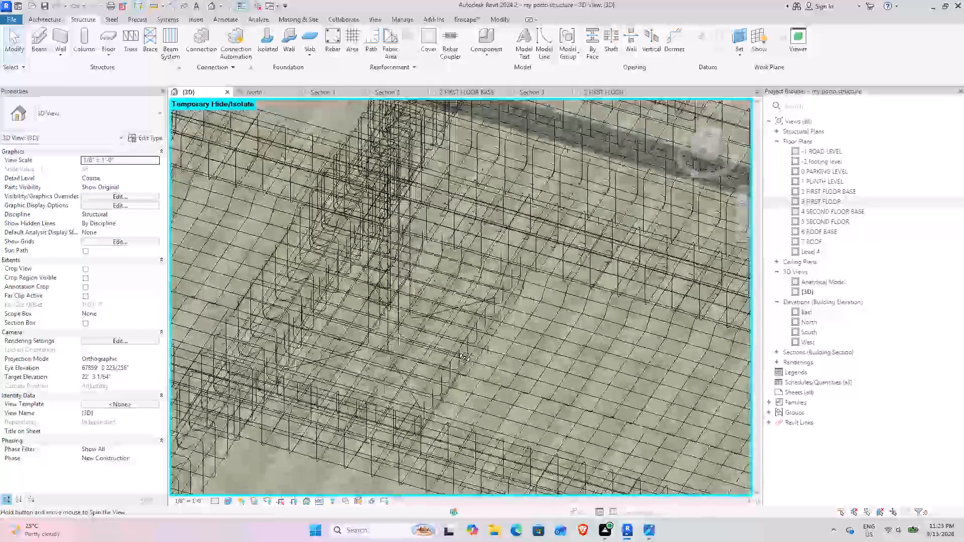
shift+middle_drag(457, 350, 484, 363)
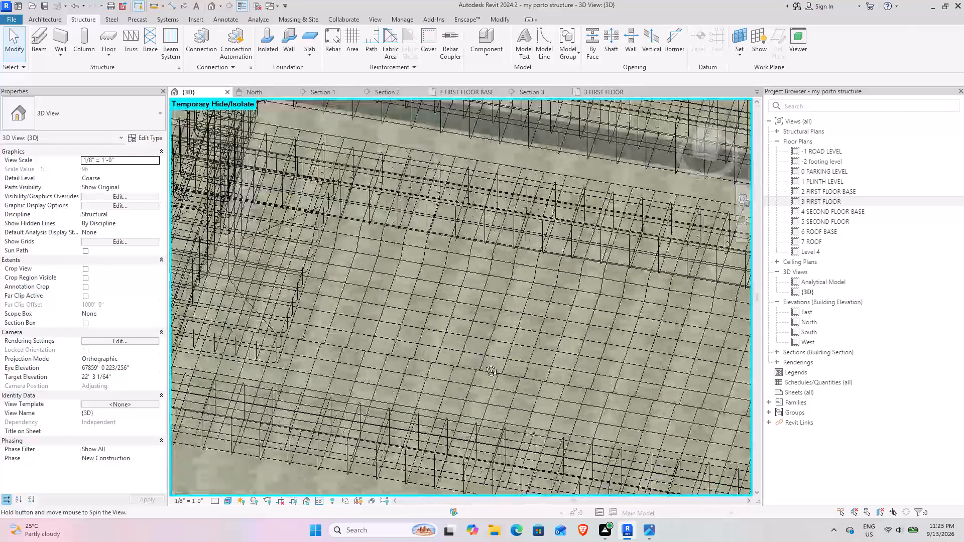
shift+middle_drag(484, 363, 479, 365)
In Section 3, copy the lengthwise #3 slab bar set straight down about 4 1/4" to form a bottom layer.
click(527, 88)
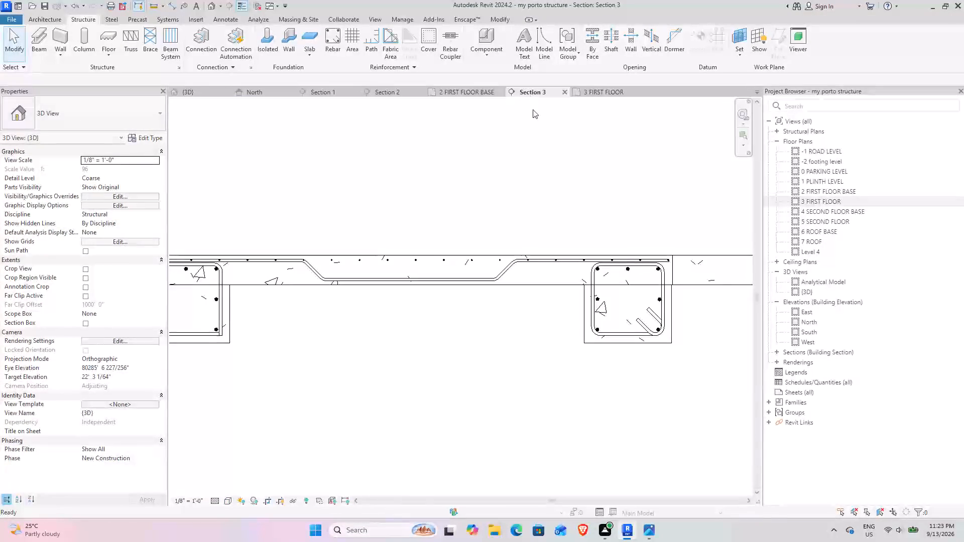
scroll(352, 260, up, 4)
scroll(379, 287, down, 4)
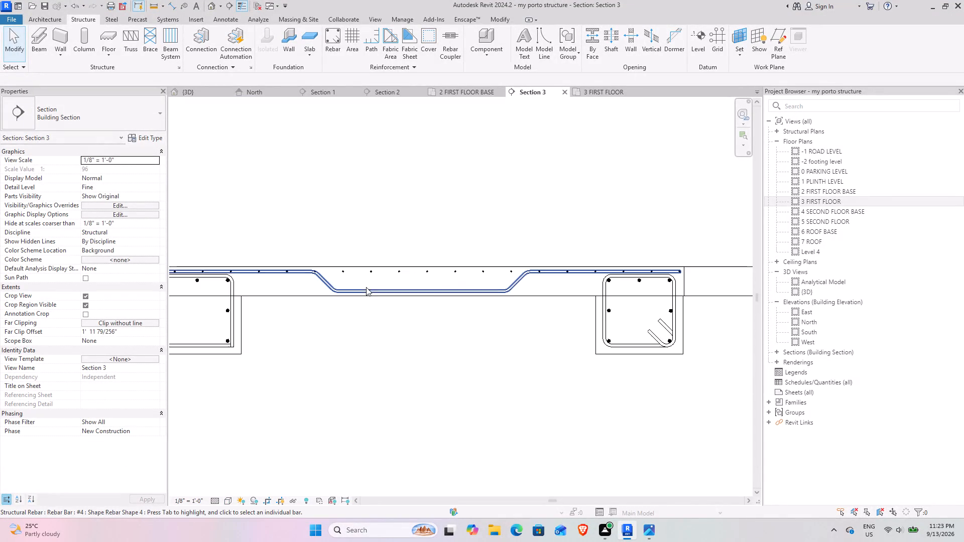
middle_drag(328, 280, 454, 261)
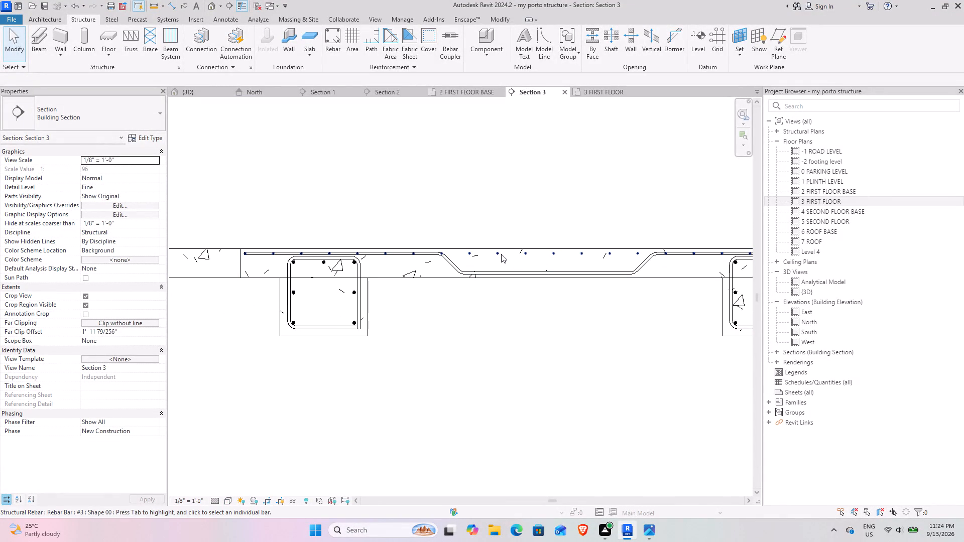
click(501, 254)
scroll(245, 256, up, 8)
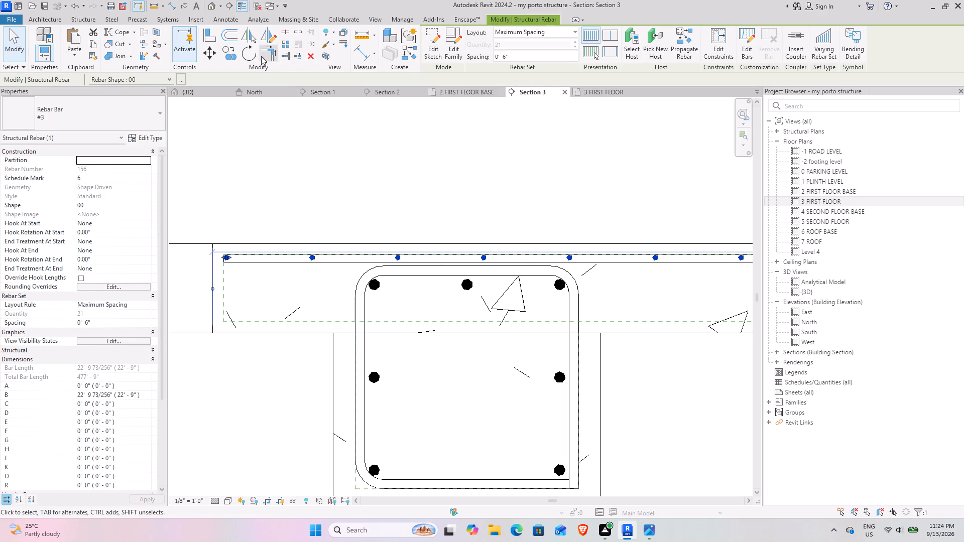
click(228, 49)
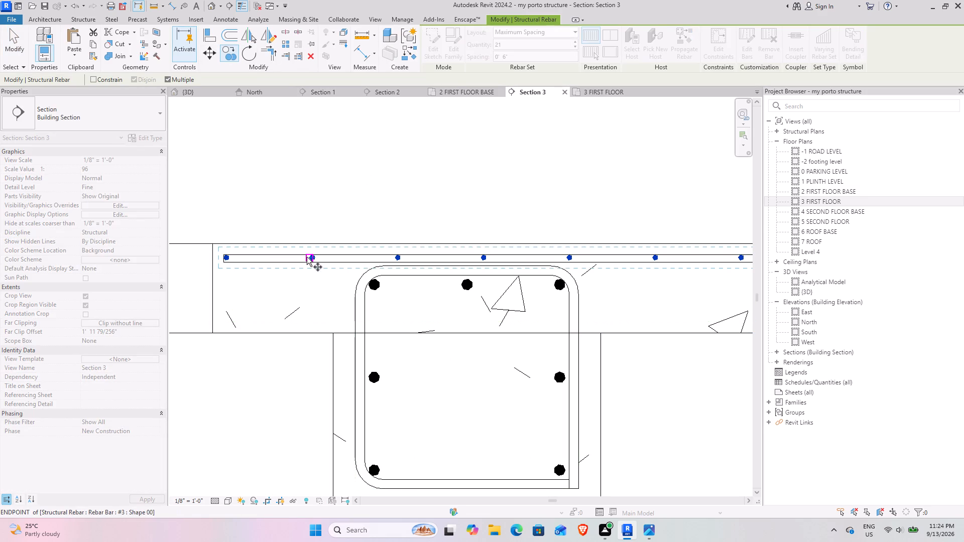
click(309, 257)
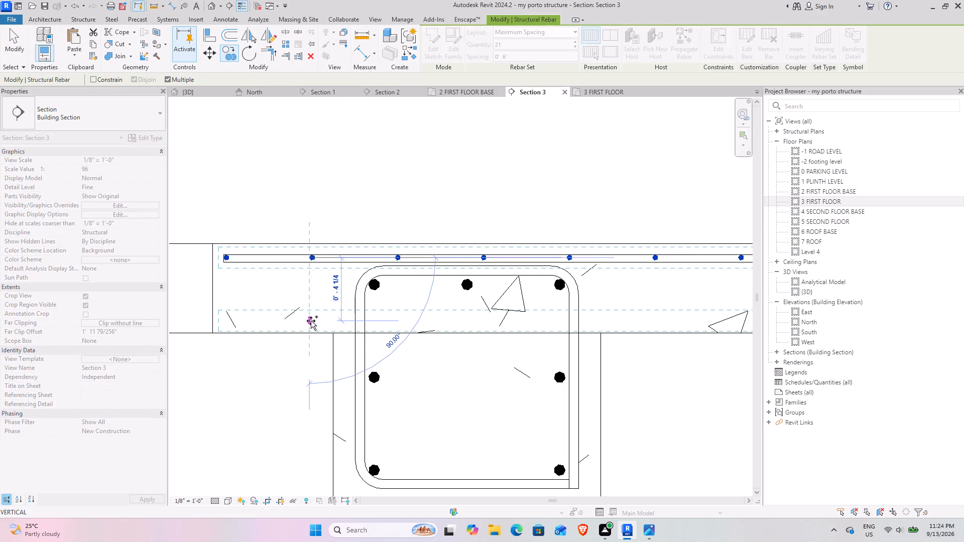
click(310, 316)
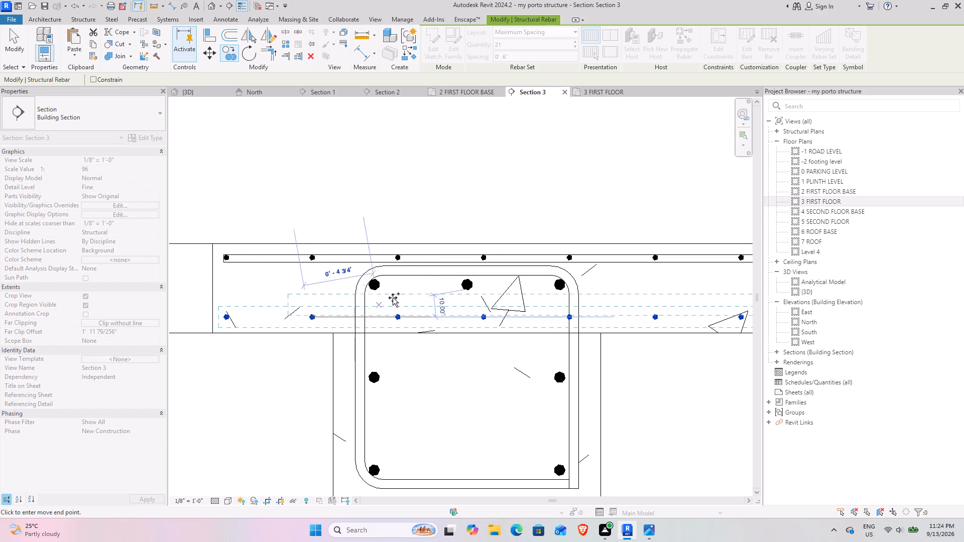
key(Escape)
key(Escape)
key(Escape)
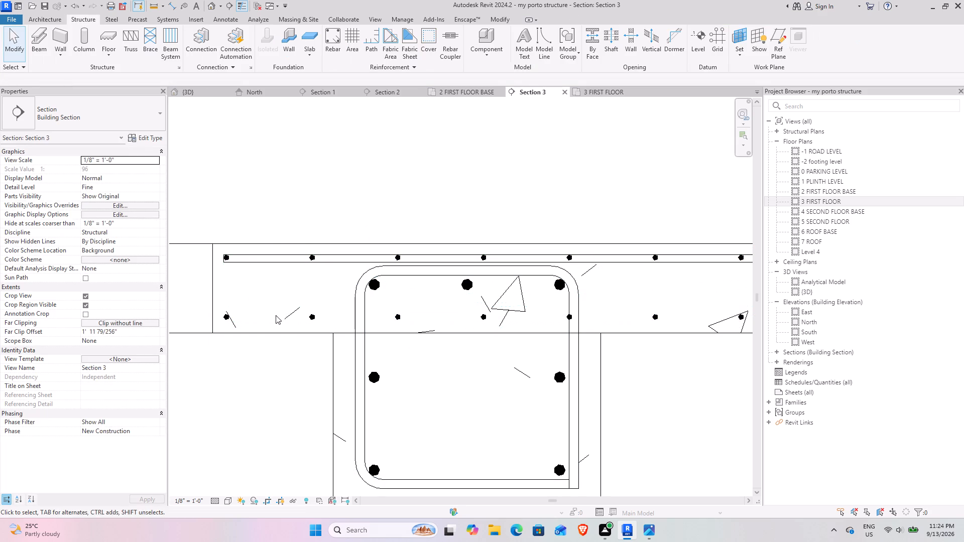
Nudge the copied lengthwise #3 bar set slightly down towards the slab's bottom cover.
click(310, 318)
scroll(304, 315, up, 4)
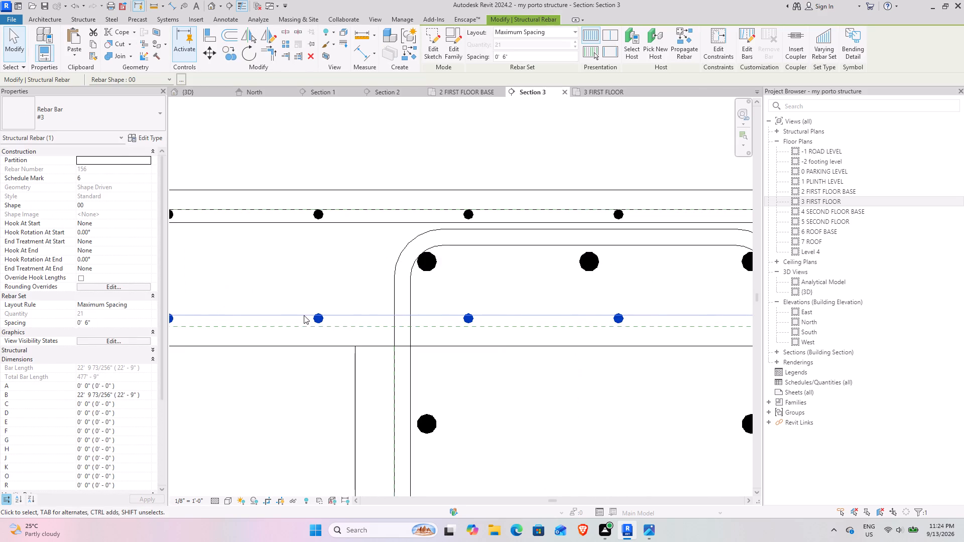
key(Down)
click(348, 277)
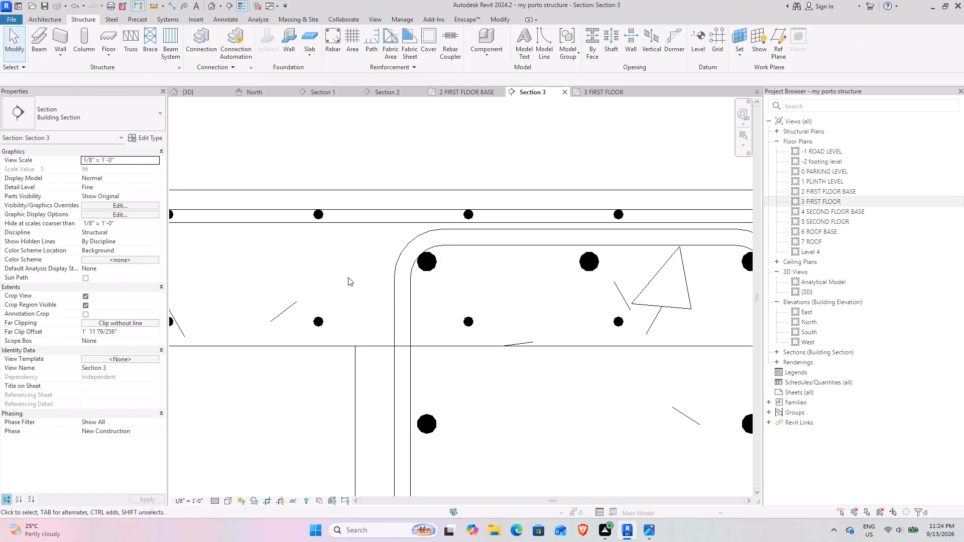
Examine the top and bottom lengthwise bars and the cranked bars across the slab between the two beams.
scroll(348, 277, down, 9)
middle_drag(411, 289, 294, 289)
middle_drag(541, 283, 531, 282)
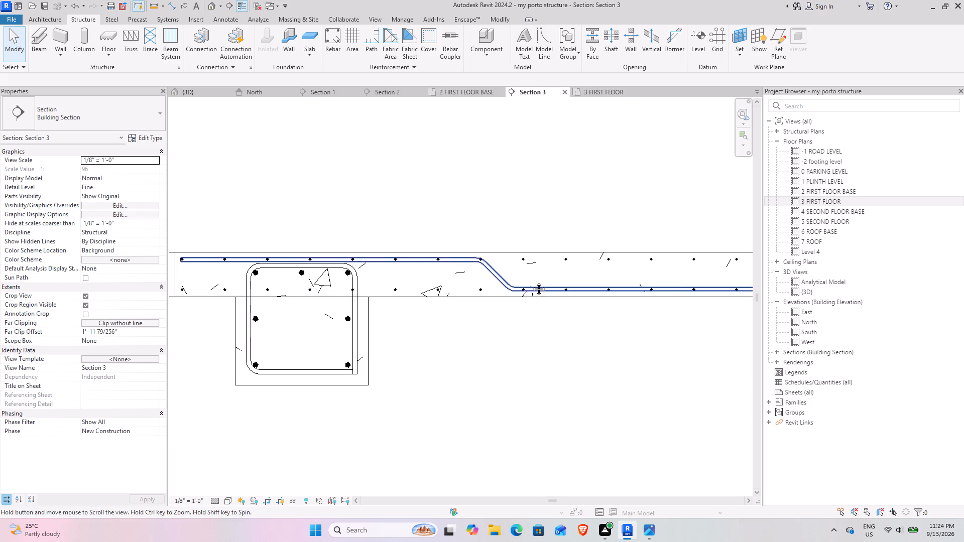
middle_drag(531, 282, 307, 292)
scroll(574, 273, down, 5)
middle_drag(614, 289, 459, 291)
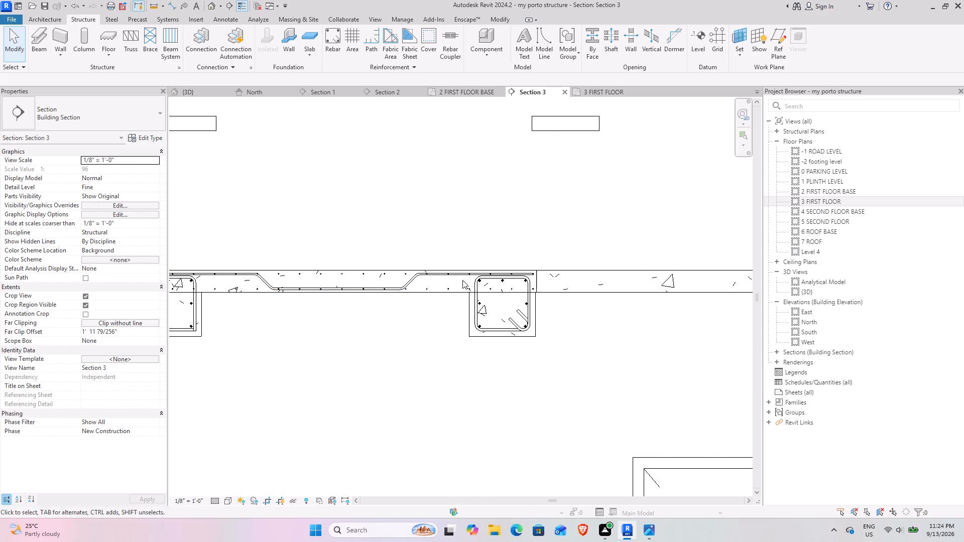
scroll(448, 218, down, 4)
middle_drag(382, 237, 436, 226)
scroll(437, 227, down, 9)
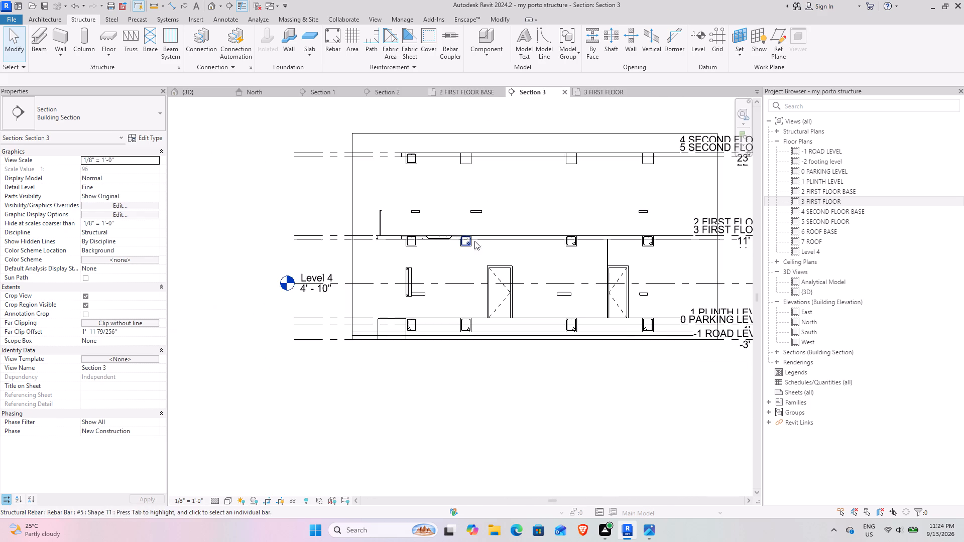
middle_drag(499, 232, 458, 274)
scroll(388, 275, up, 13)
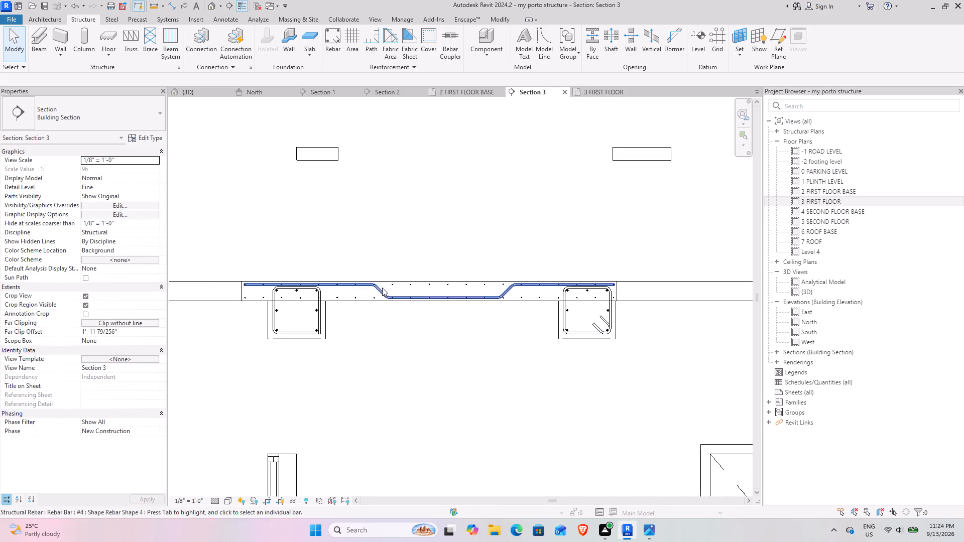
scroll(394, 290, up, 4)
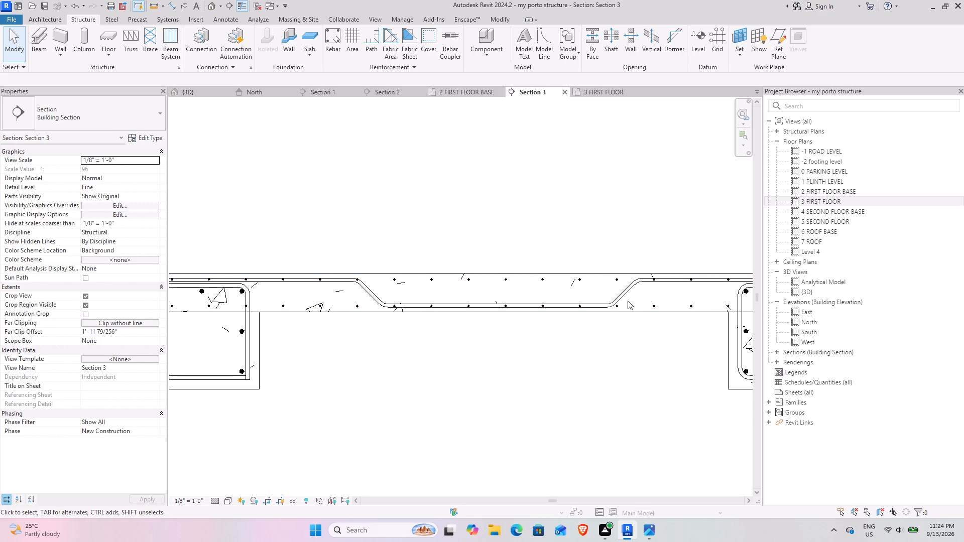
middle_drag(621, 300, 445, 285)
scroll(440, 281, up, 5)
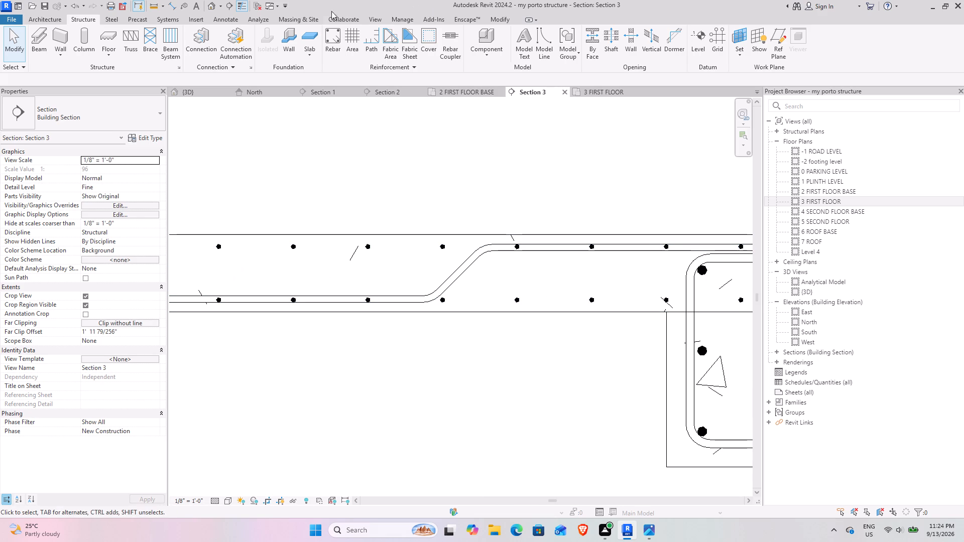
Place a single straight #3 bar, shape 00, crosswise in the slab just above the bottom lengthwise bars, parallel to the work plane.
click(332, 45)
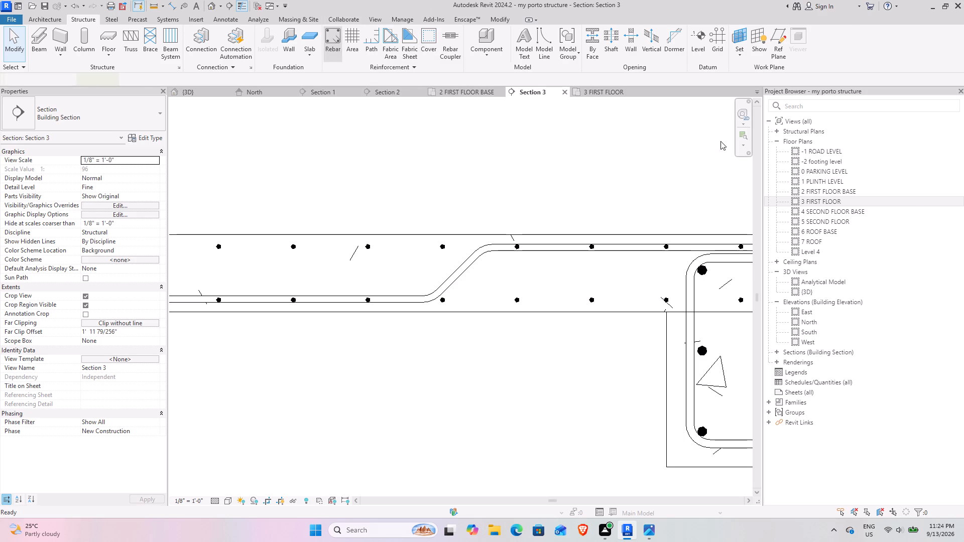
drag(858, 363, 841, 144)
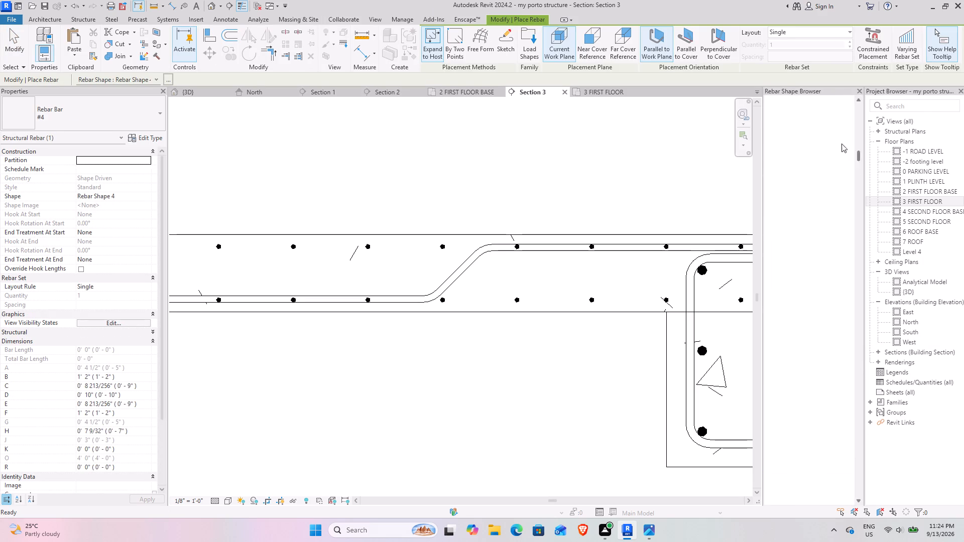
drag(841, 144, 839, 96)
click(804, 115)
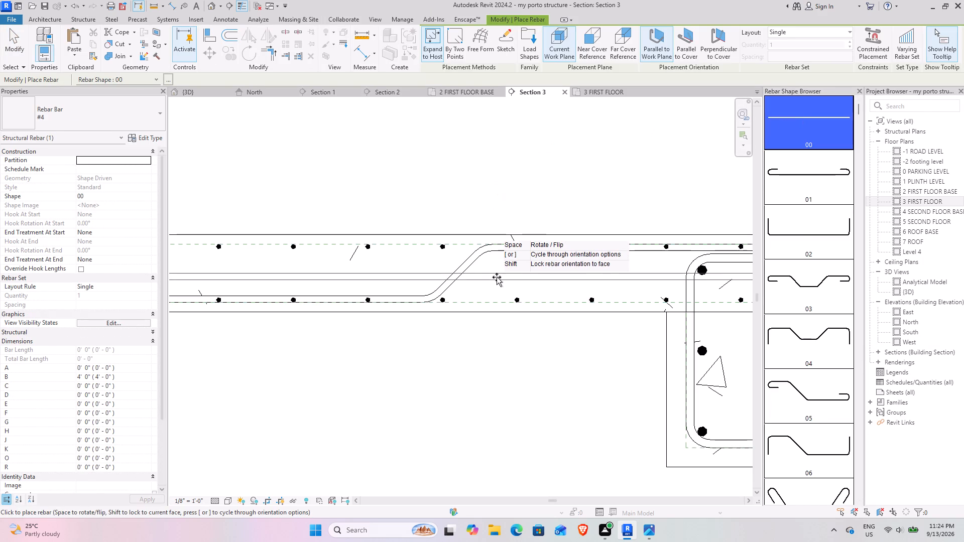
scroll(508, 284, down, 3)
click(96, 119)
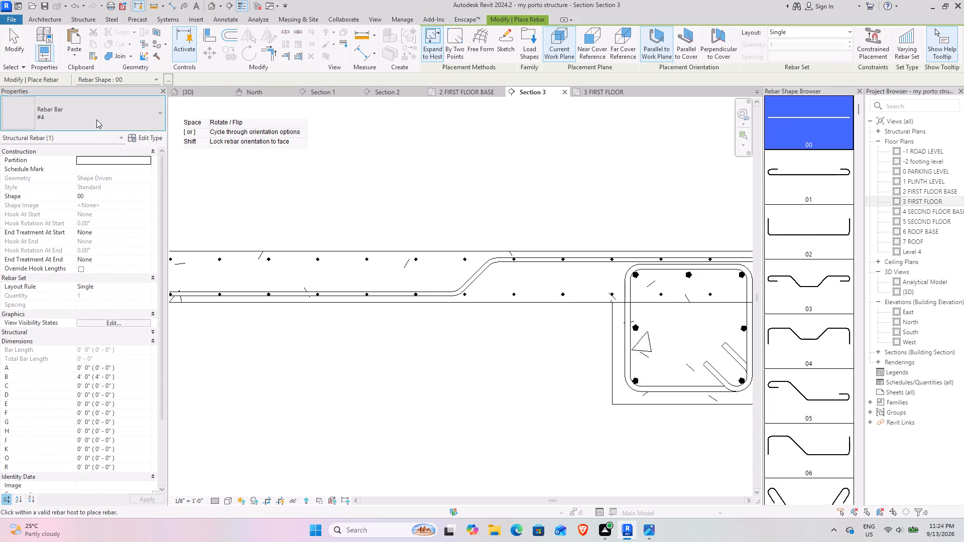
click(28, 160)
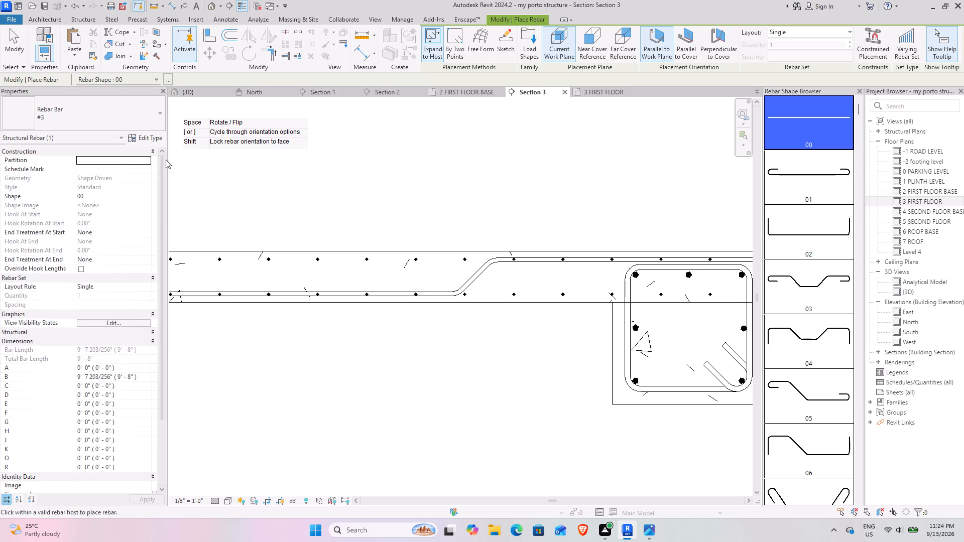
scroll(543, 291, up, 3)
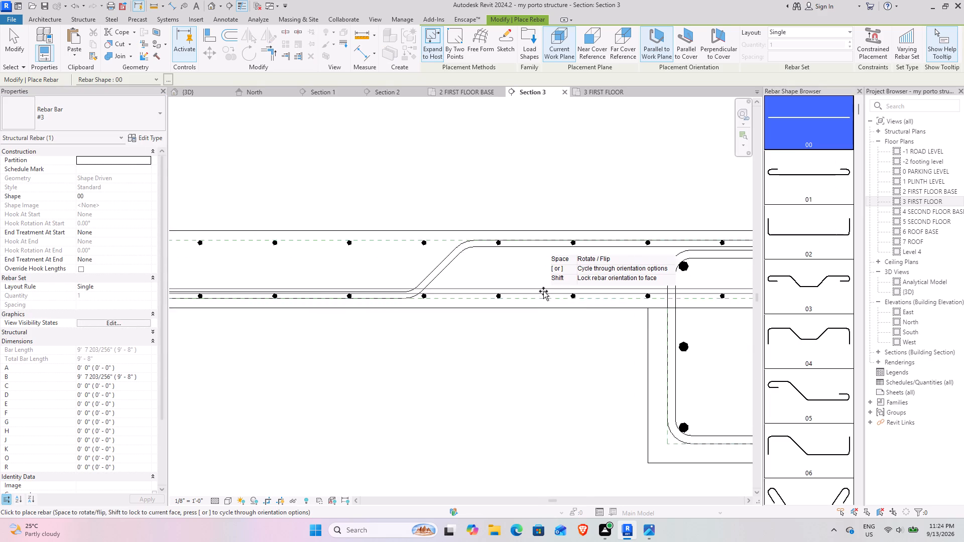
scroll(544, 291, up, 4)
click(544, 291)
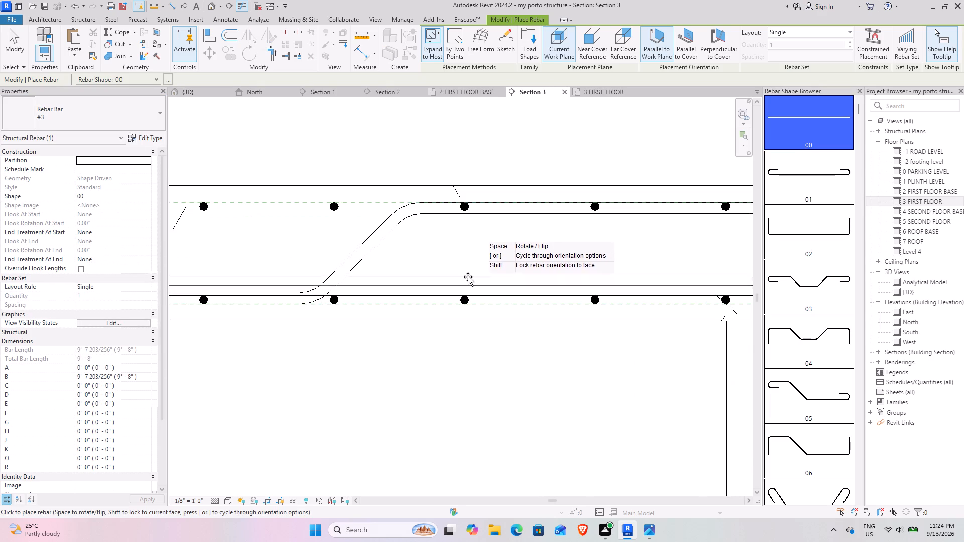
Show the new straight crosswise #3 bar unobscured in the {3D} view.
key(Escape)
key(Escape)
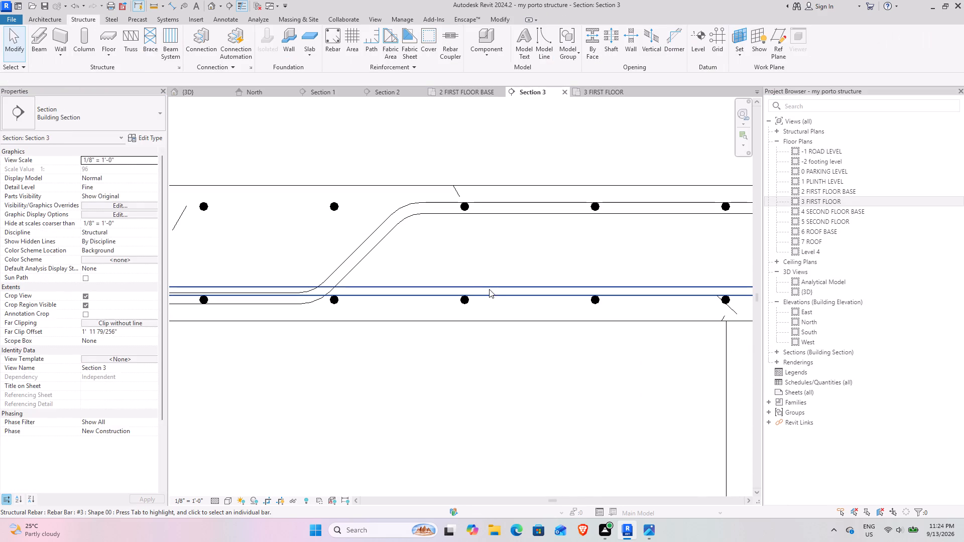
click(489, 289)
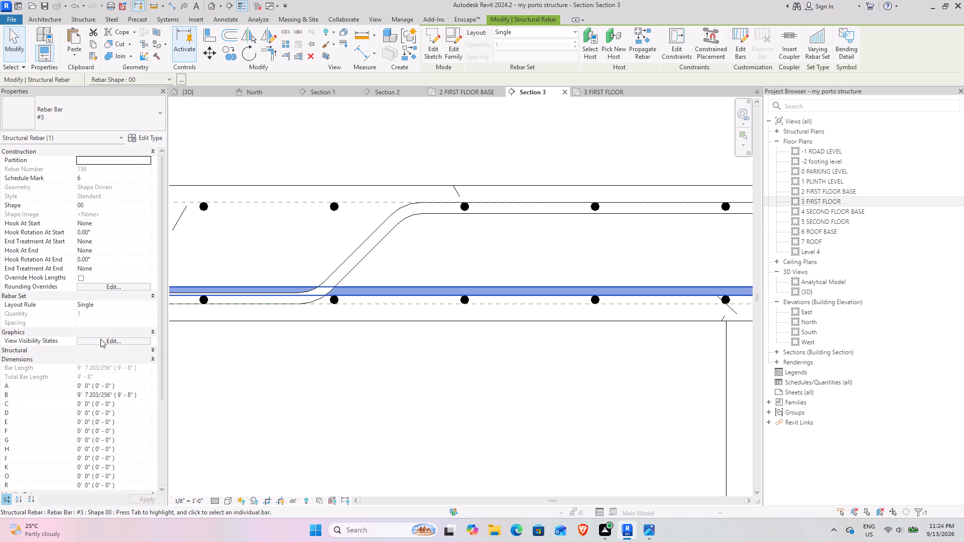
click(116, 342)
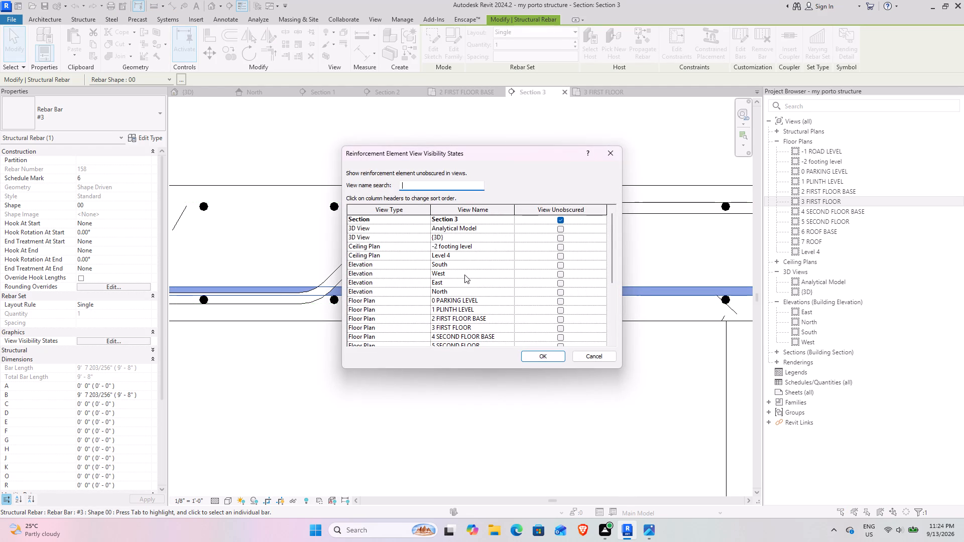
click(556, 234)
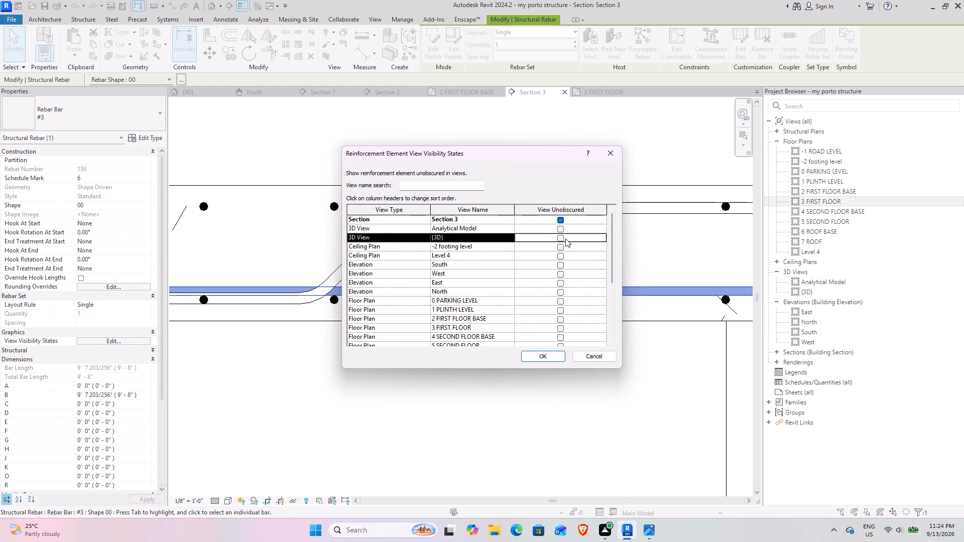
click(560, 236)
click(542, 357)
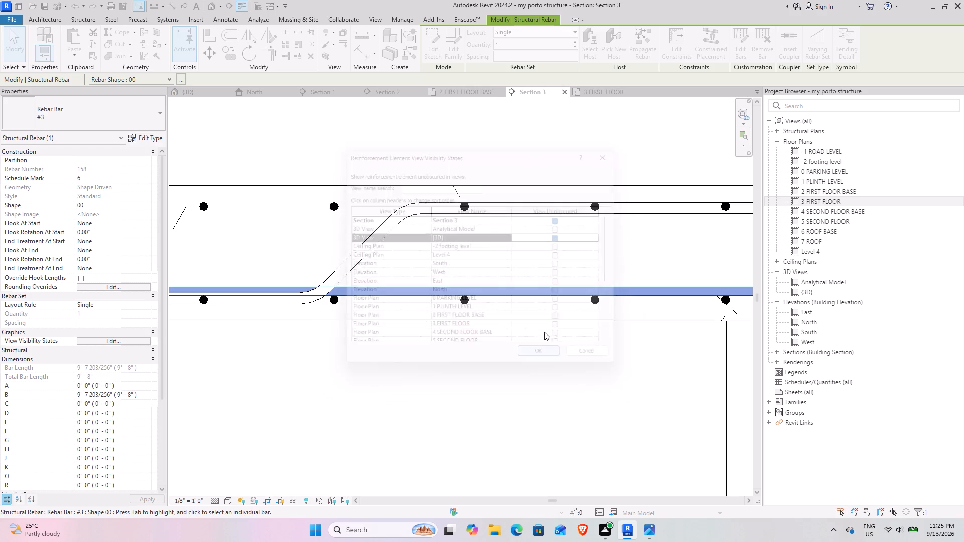
Lay out the straight crosswise #3 bar as a set with Maximum Spacing of 6".
scroll(501, 214, down, 13)
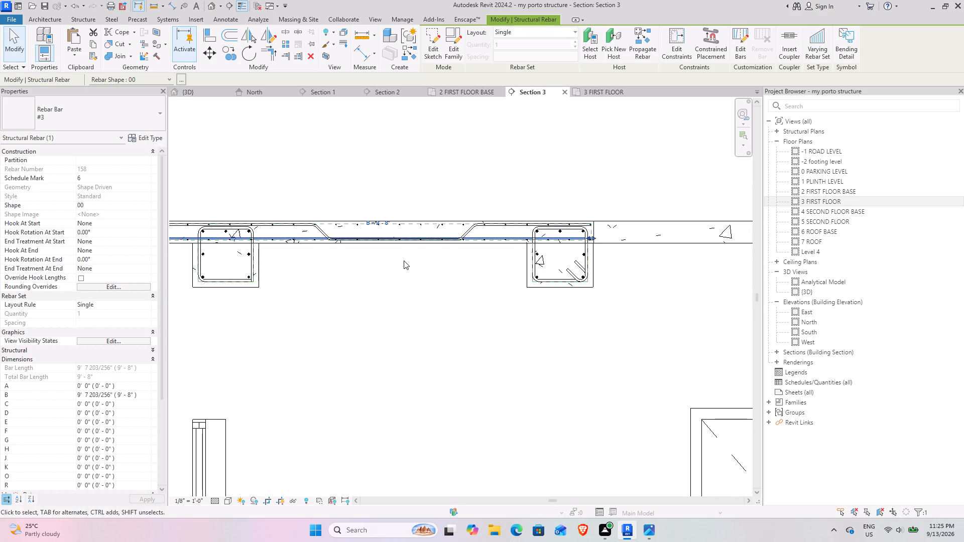
middle_drag(404, 260, 535, 251)
middle_drag(610, 290, 559, 291)
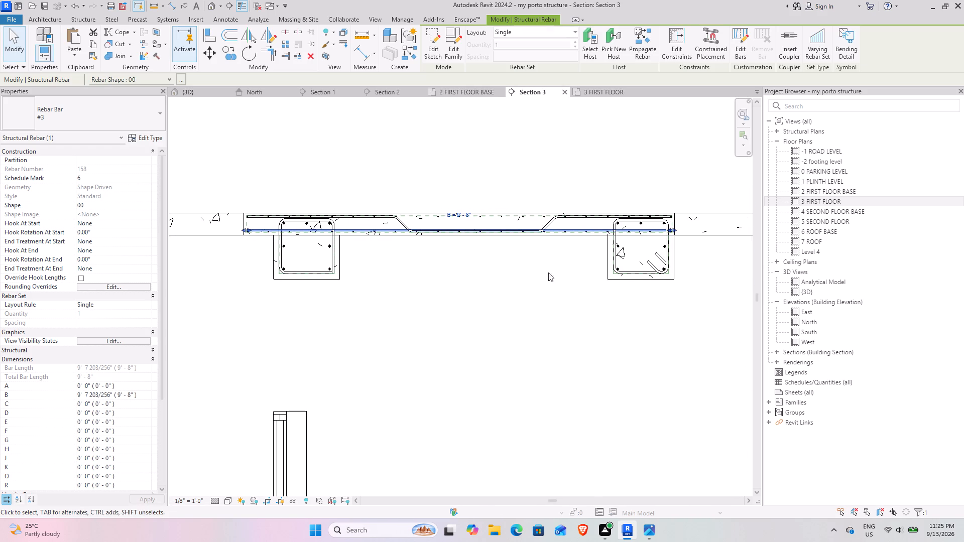
click(547, 33)
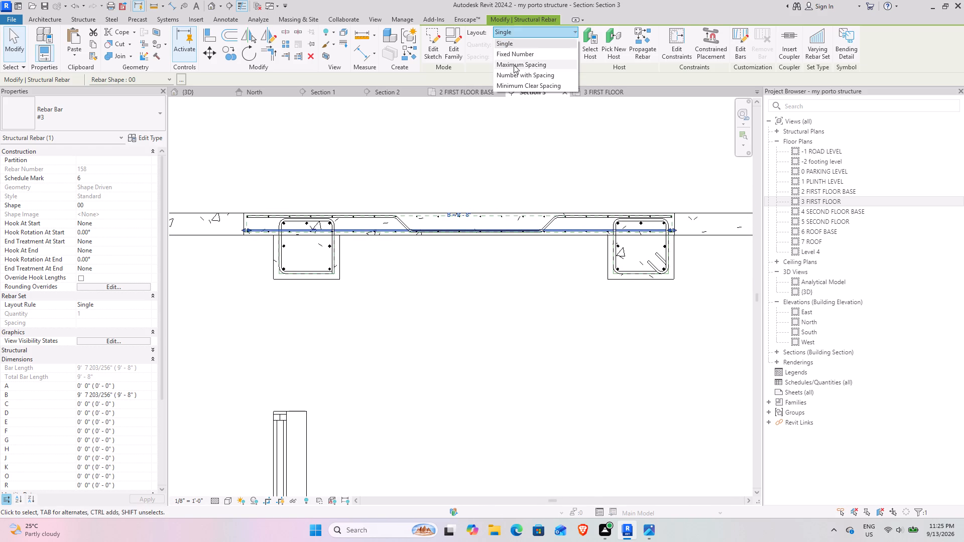
click(514, 65)
click(536, 55)
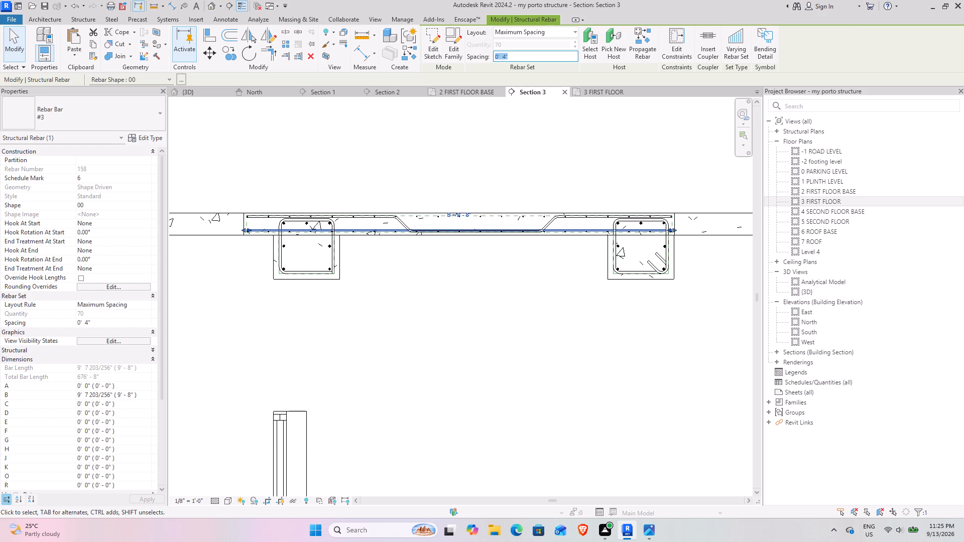
text(6")
key(Return)
click(552, 300)
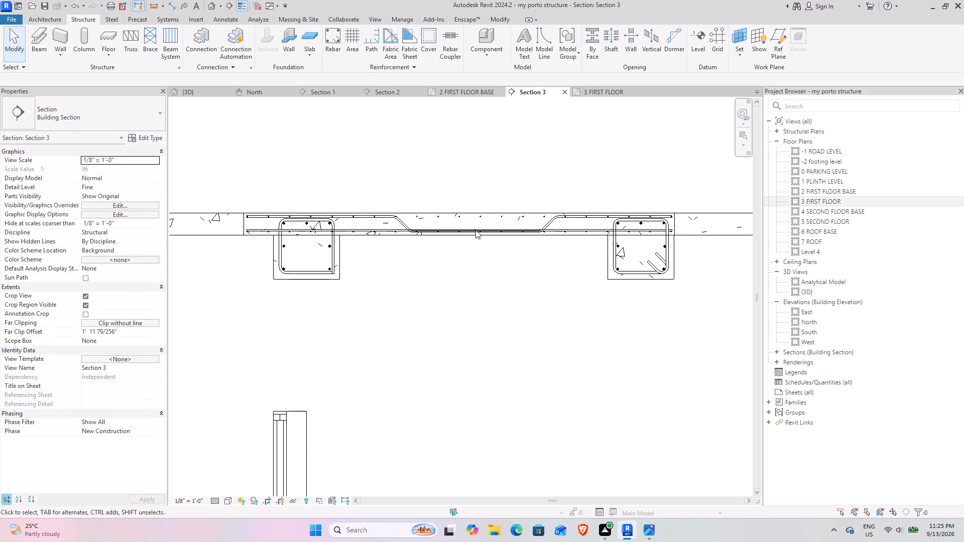
Examine the slab's crosswise and lengthwise bar sets in the {3D}, 2 FIRST FLOOR BASE and Section 3 views.
scroll(558, 206, up, 5)
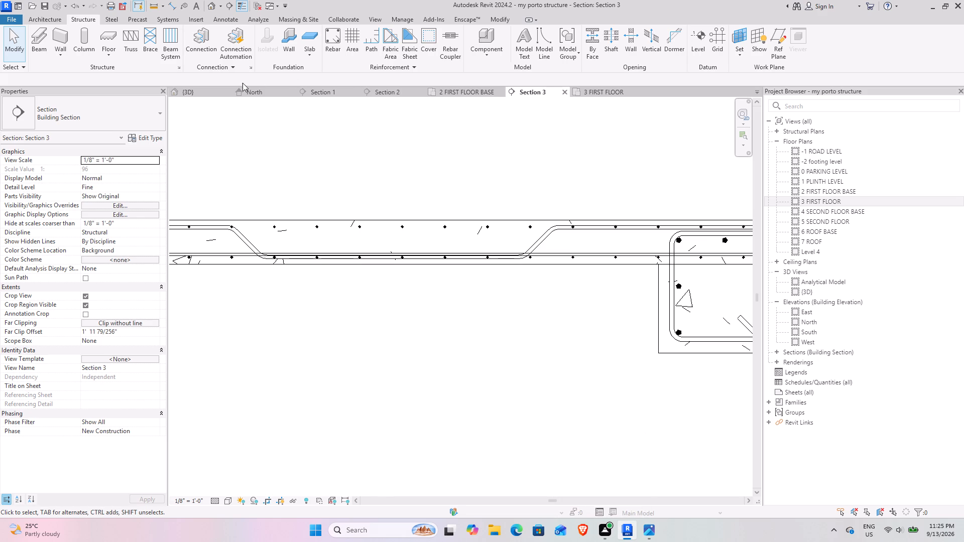
click(181, 95)
scroll(437, 323, down, 9)
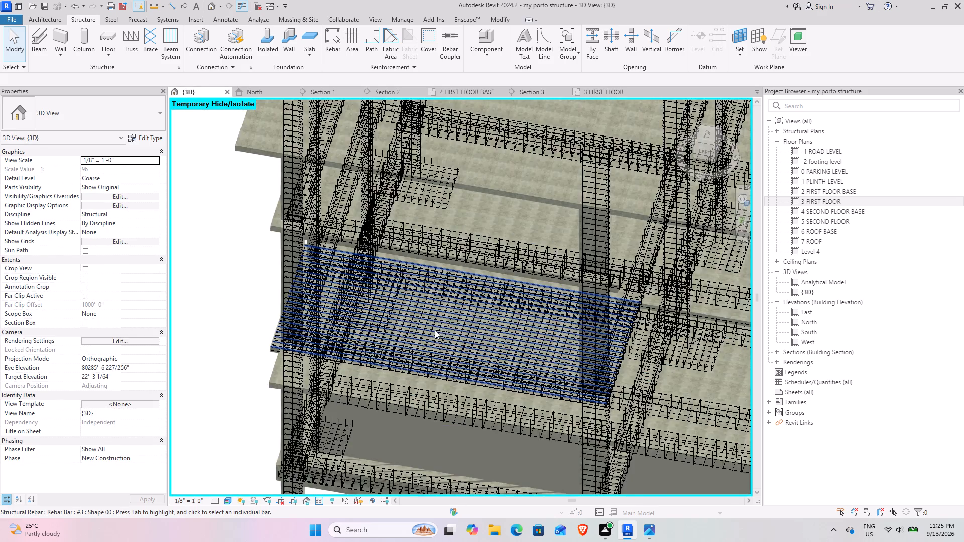
middle_drag(433, 329, 434, 307)
click(225, 312)
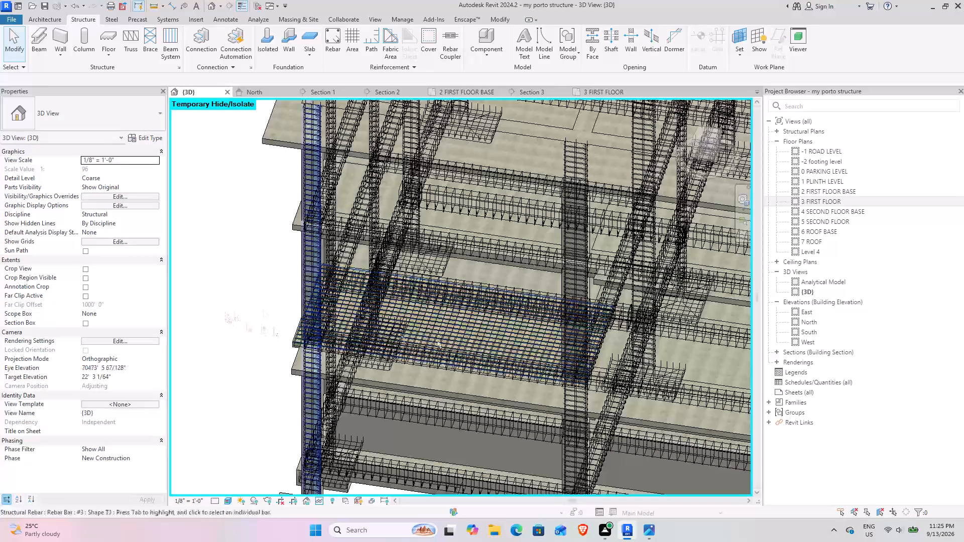
shift+middle_drag(437, 340, 432, 353)
scroll(450, 316, up, 9)
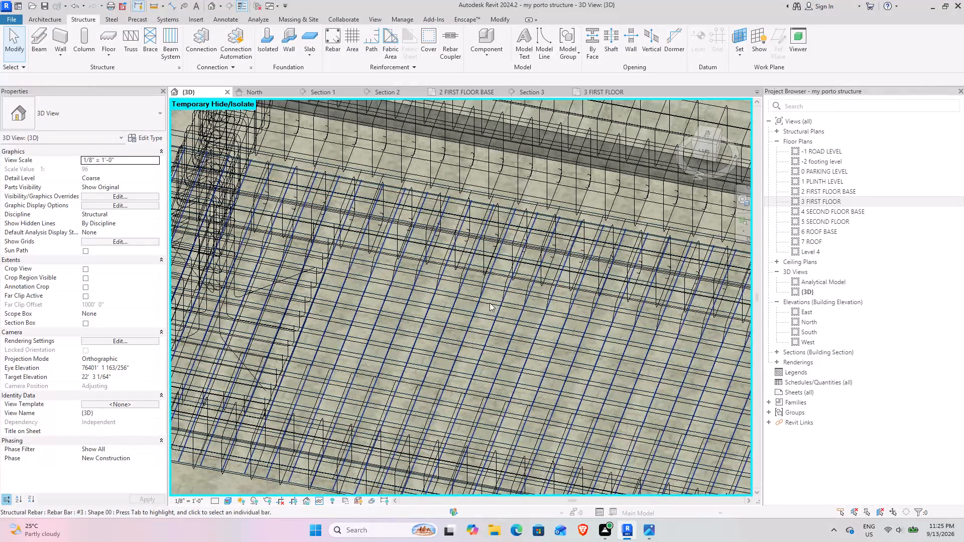
scroll(518, 270, down, 9)
middle_drag(529, 292, 485, 309)
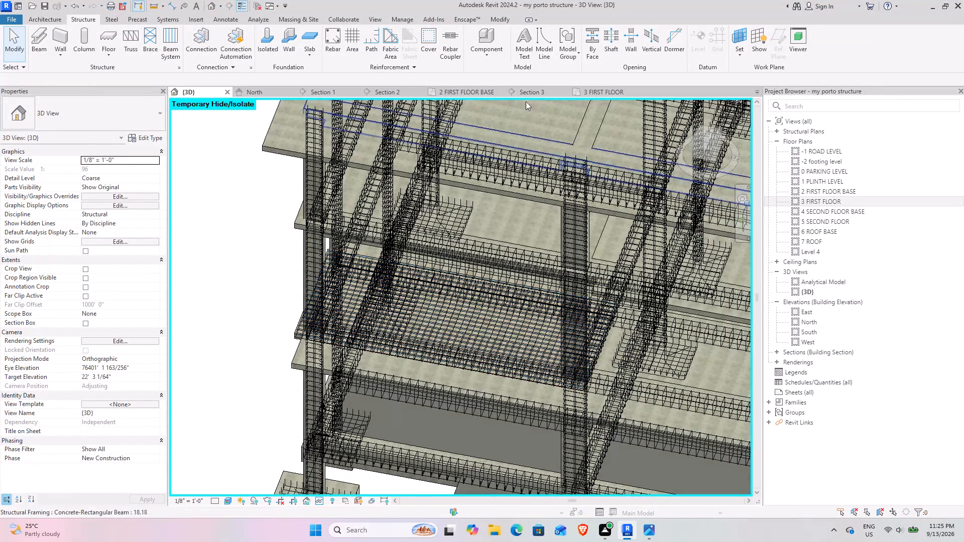
click(462, 96)
click(392, 268)
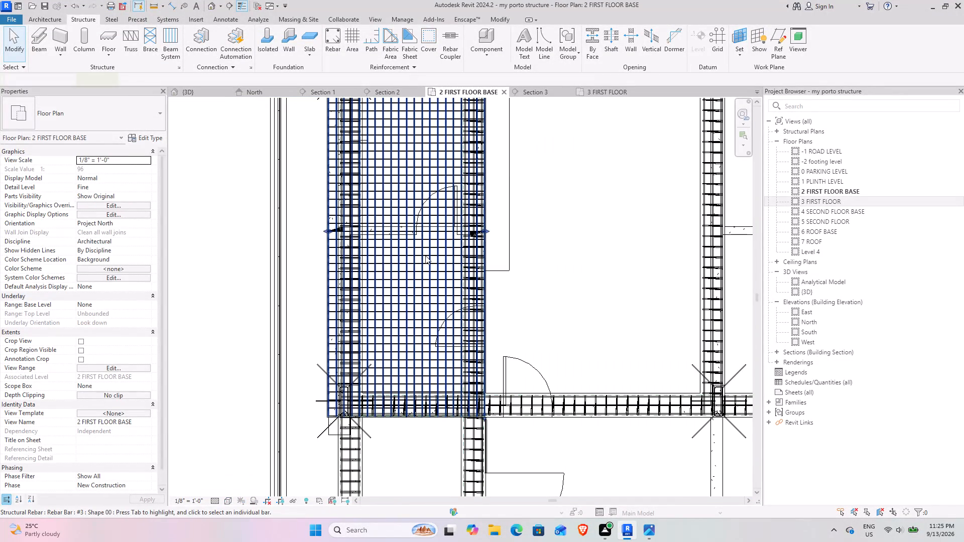
scroll(415, 211, up, 4)
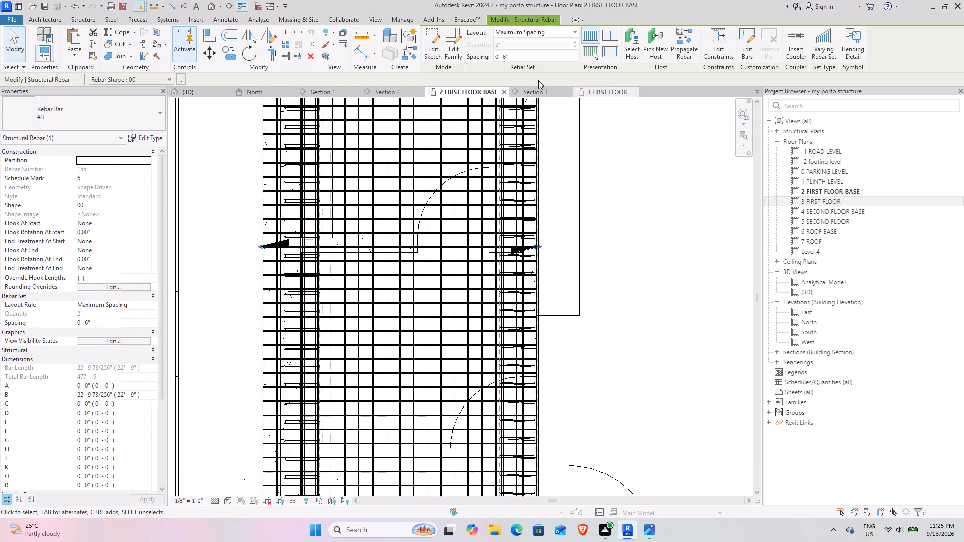
click(537, 92)
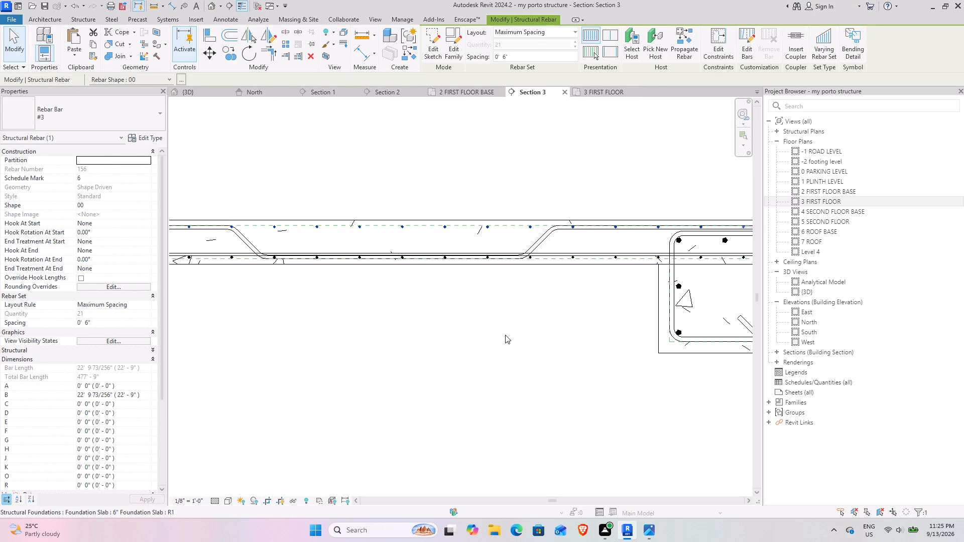
click(505, 335)
middle_drag(308, 241, 397, 219)
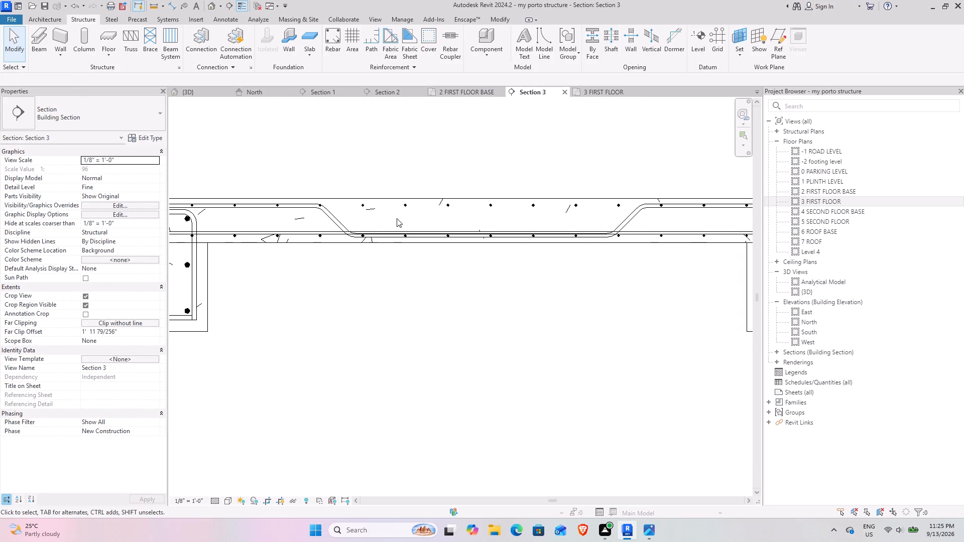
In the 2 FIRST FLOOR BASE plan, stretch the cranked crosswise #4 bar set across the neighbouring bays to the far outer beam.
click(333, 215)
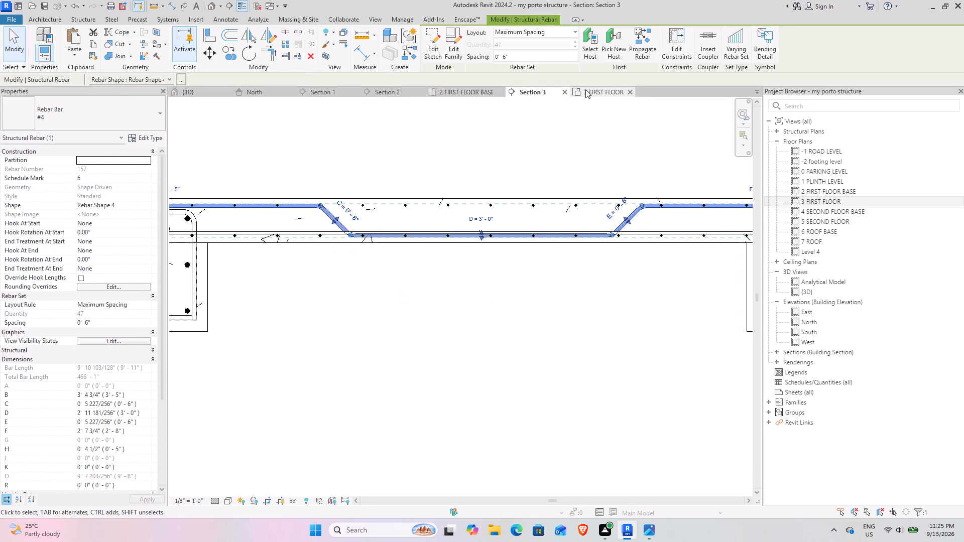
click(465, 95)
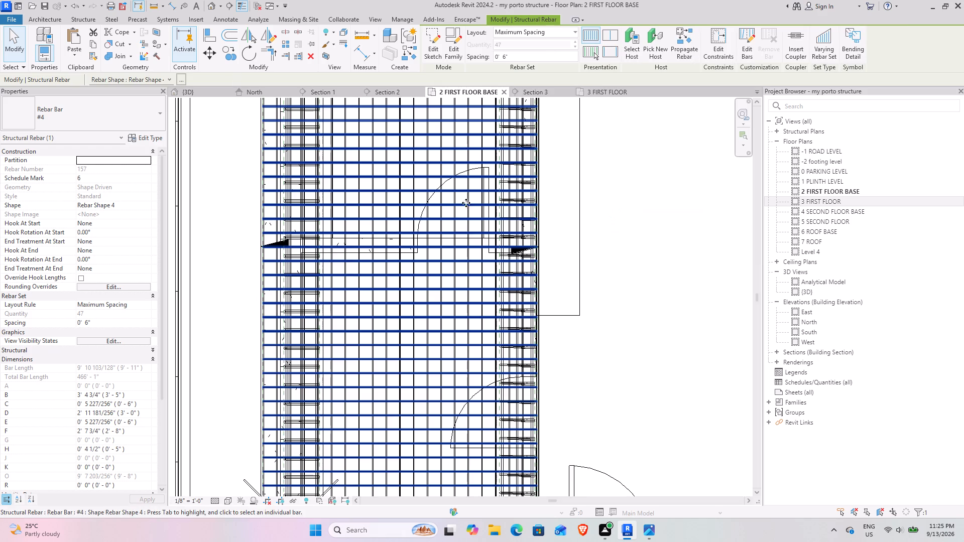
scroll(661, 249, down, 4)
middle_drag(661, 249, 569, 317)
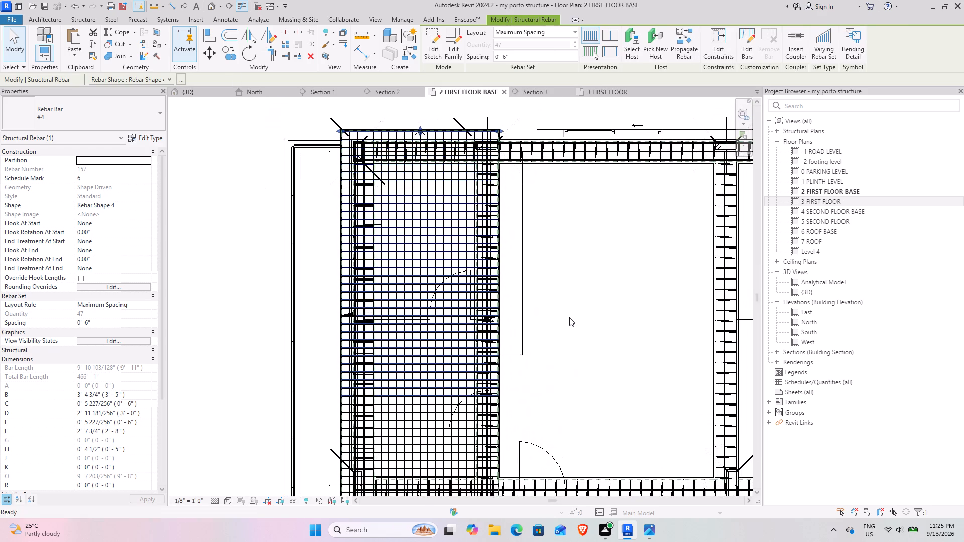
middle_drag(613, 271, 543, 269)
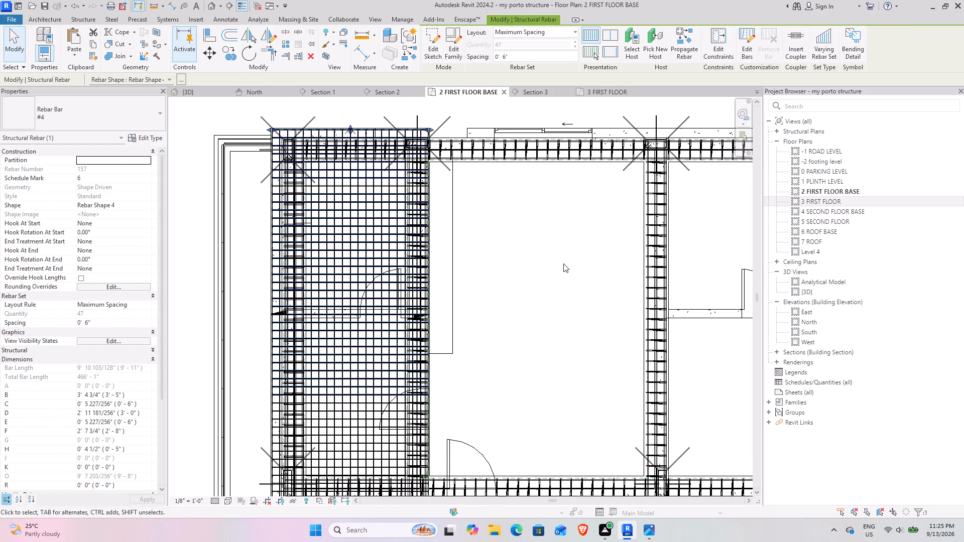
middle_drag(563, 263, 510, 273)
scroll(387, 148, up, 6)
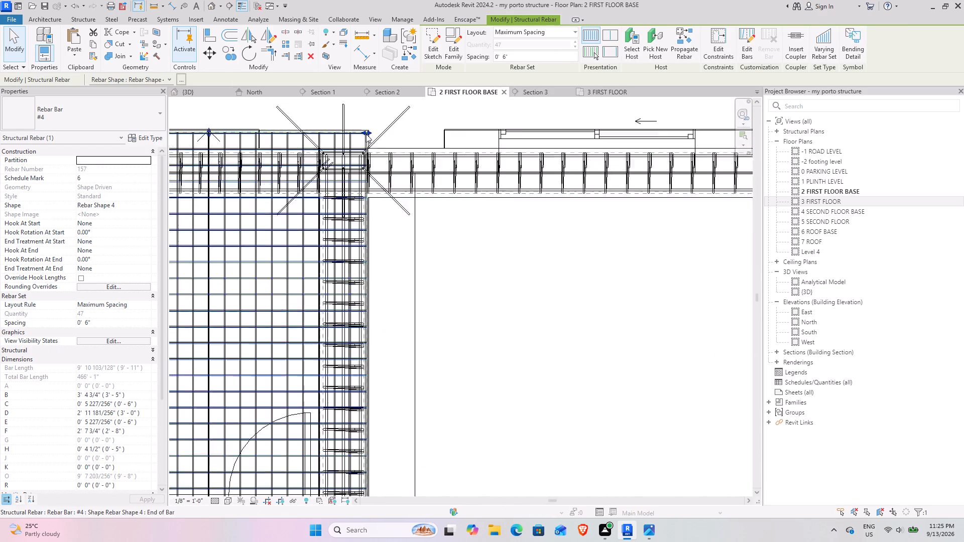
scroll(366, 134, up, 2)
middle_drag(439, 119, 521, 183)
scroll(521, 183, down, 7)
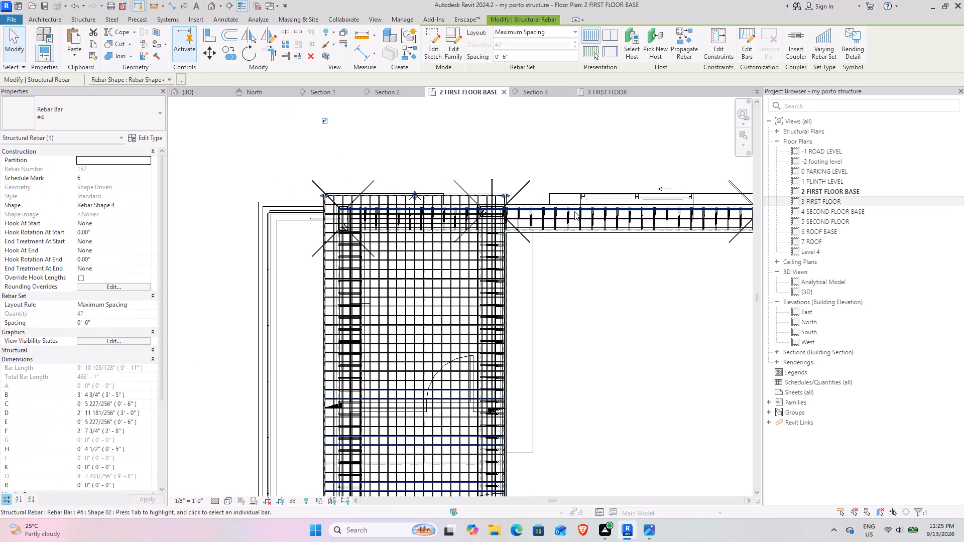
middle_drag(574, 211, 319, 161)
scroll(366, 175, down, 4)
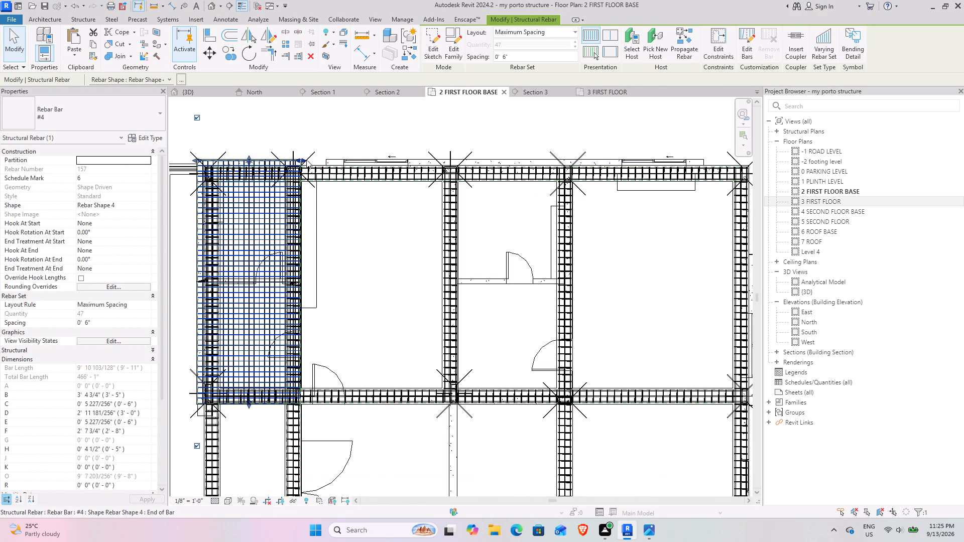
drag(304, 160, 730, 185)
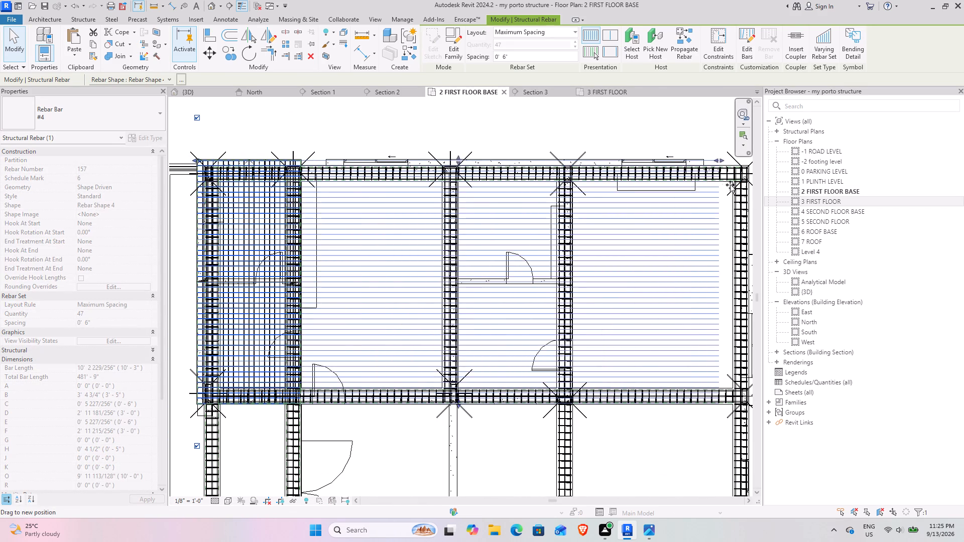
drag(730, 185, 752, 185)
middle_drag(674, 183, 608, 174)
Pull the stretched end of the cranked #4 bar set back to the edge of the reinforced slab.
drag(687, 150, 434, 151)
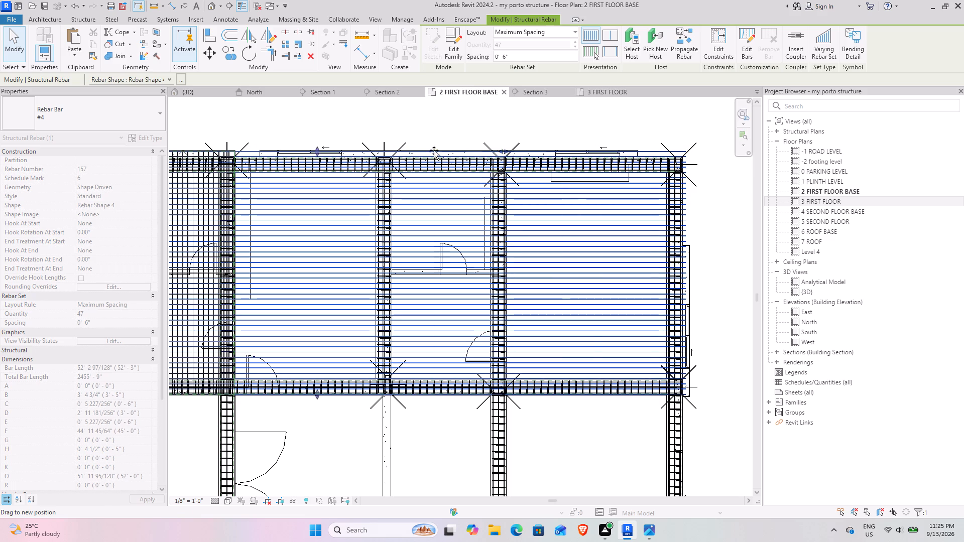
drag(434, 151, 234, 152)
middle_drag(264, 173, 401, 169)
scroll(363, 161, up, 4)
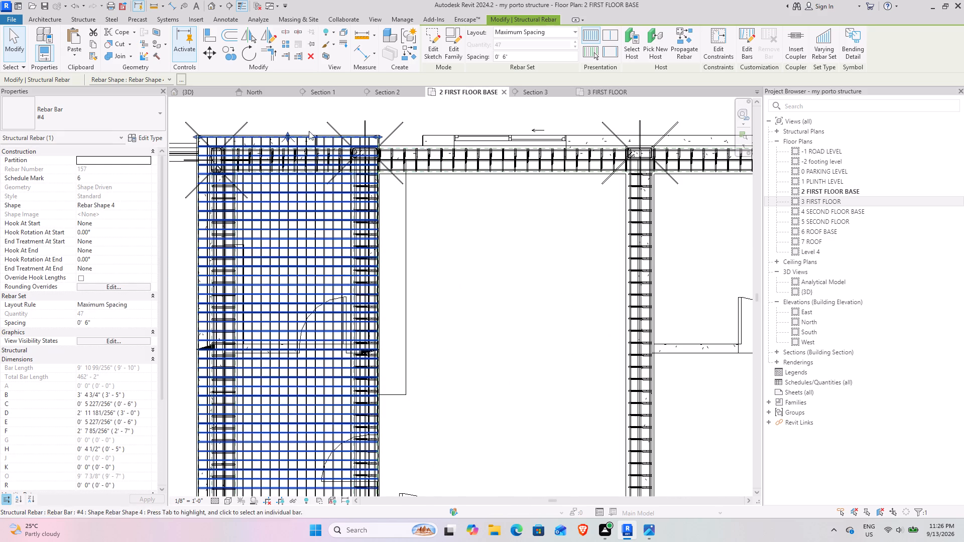
Set the {3D} view's detail level to Fine to show the slab bars at full thickness.
click(201, 91)
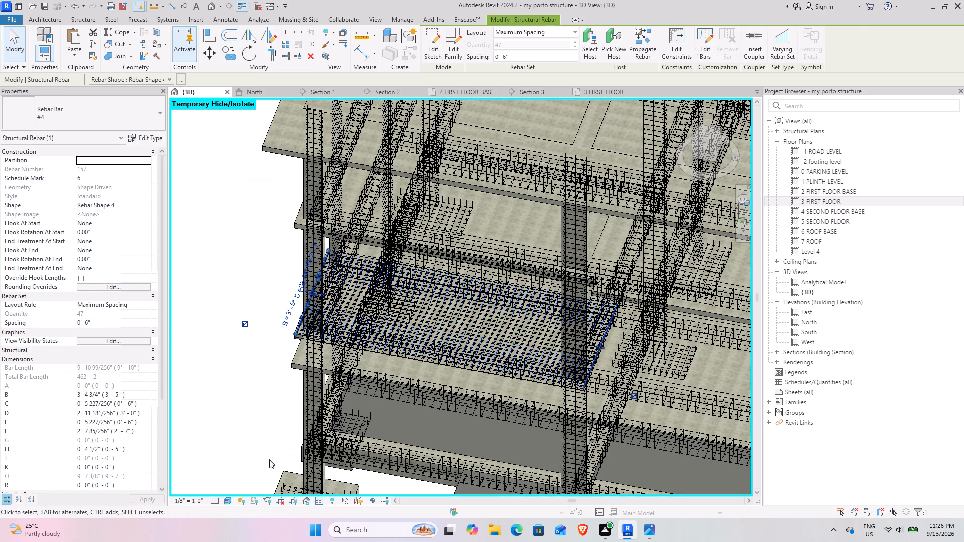
click(226, 500)
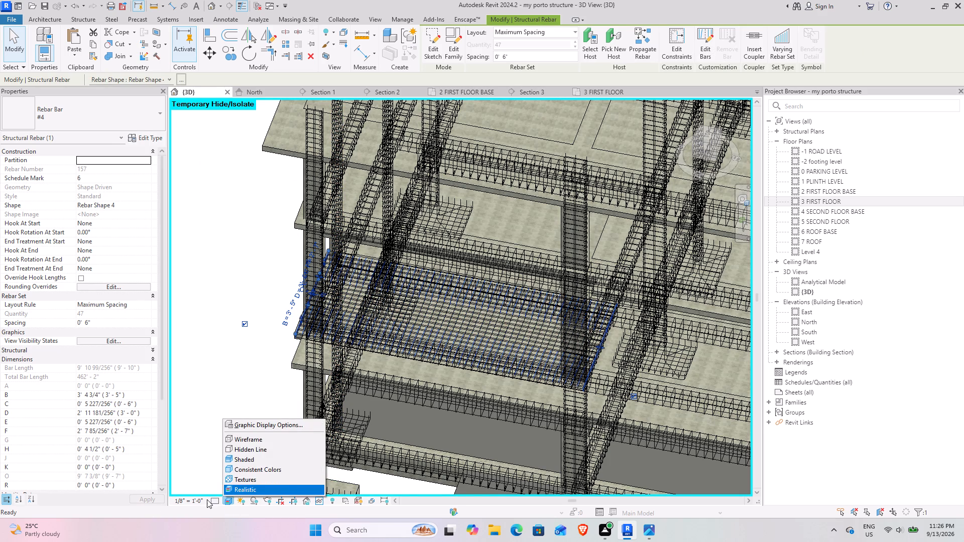
click(213, 499)
click(220, 491)
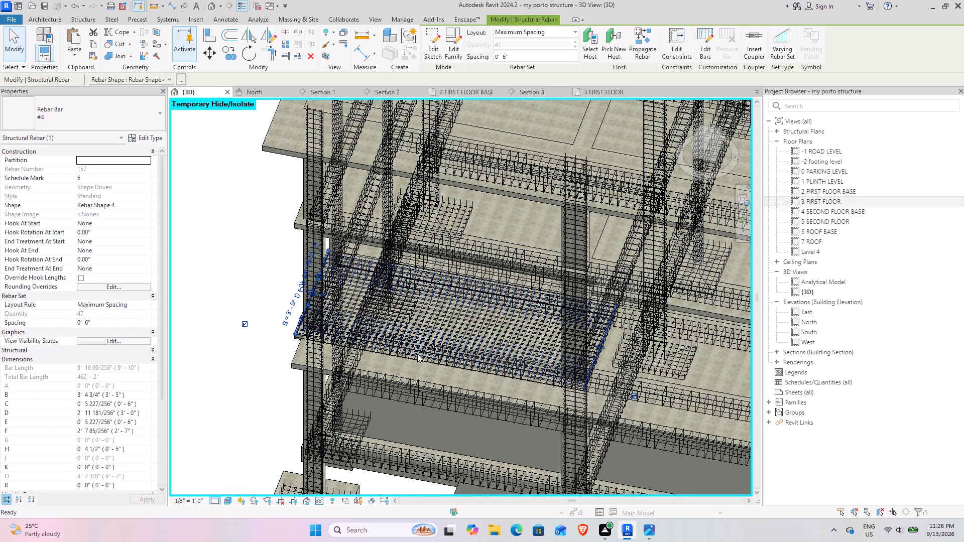
scroll(470, 319, up, 8)
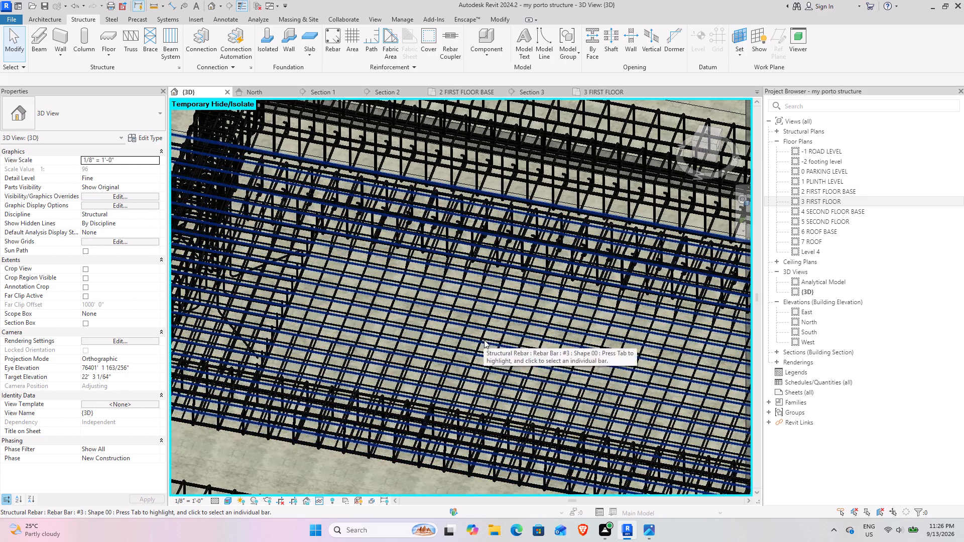
scroll(468, 290, down, 4)
shift+middle_drag(476, 304, 480, 300)
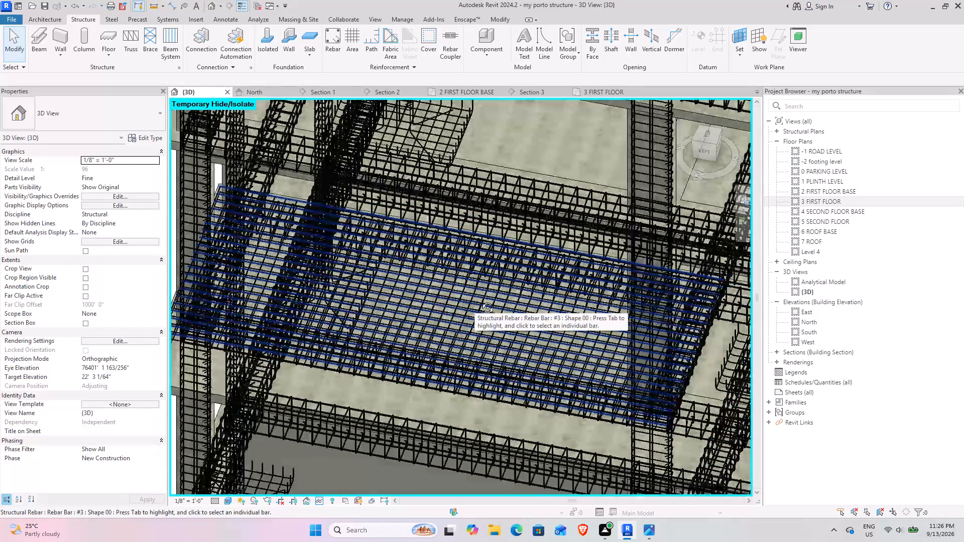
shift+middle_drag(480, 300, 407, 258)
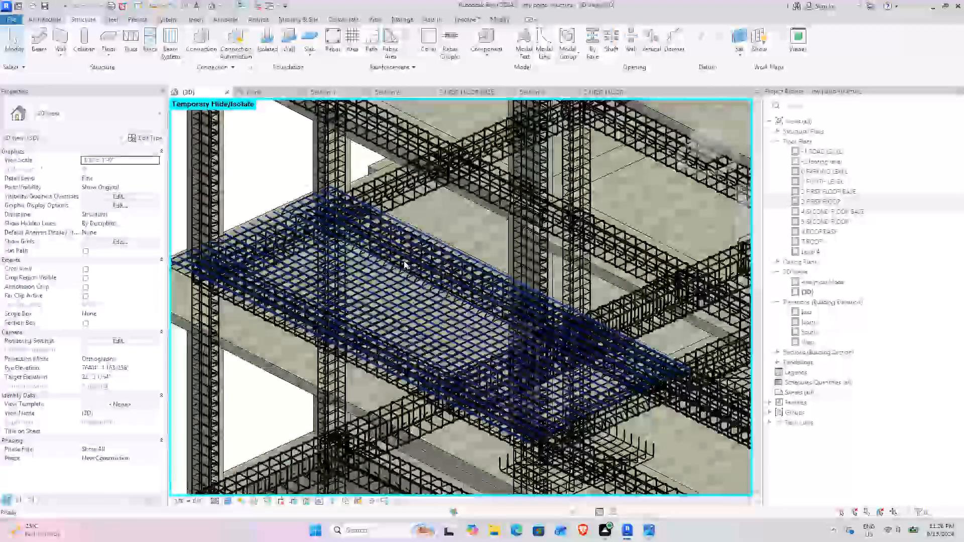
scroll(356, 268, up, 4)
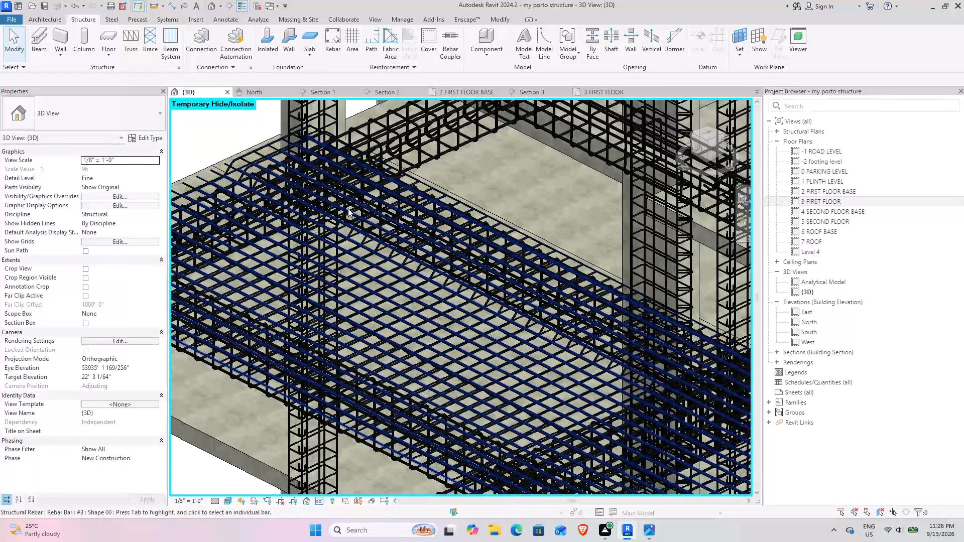
Select the slab's cranked #4 bar set in Section 3 and copy it horizontally in the 2 FIRST FLOOR BASE plan into the adjoining bay.
click(533, 93)
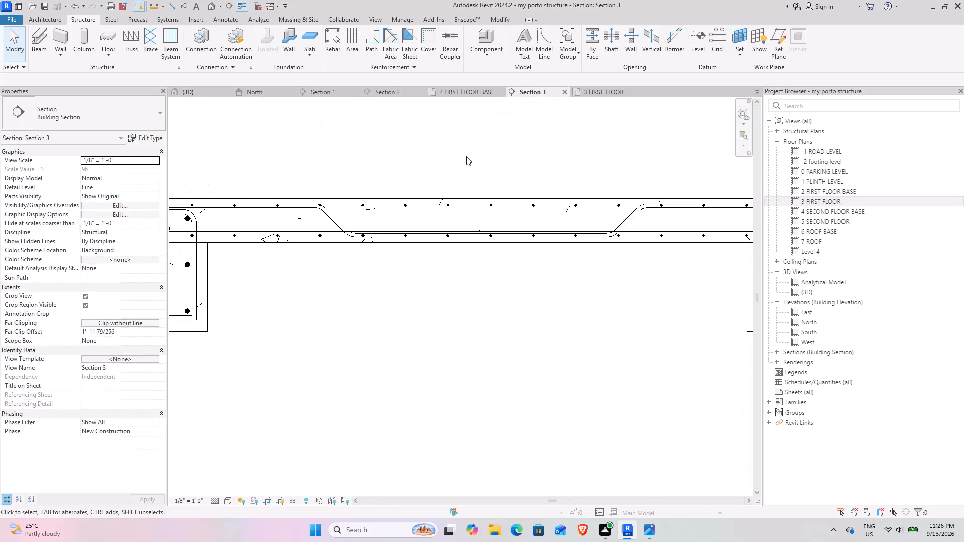
click(332, 220)
scroll(393, 249, down, 8)
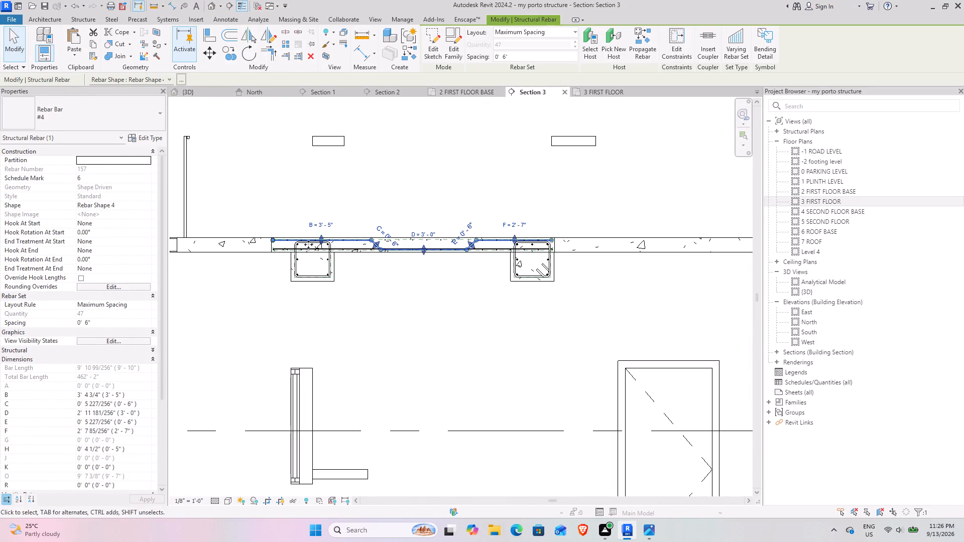
scroll(308, 252, down, 8)
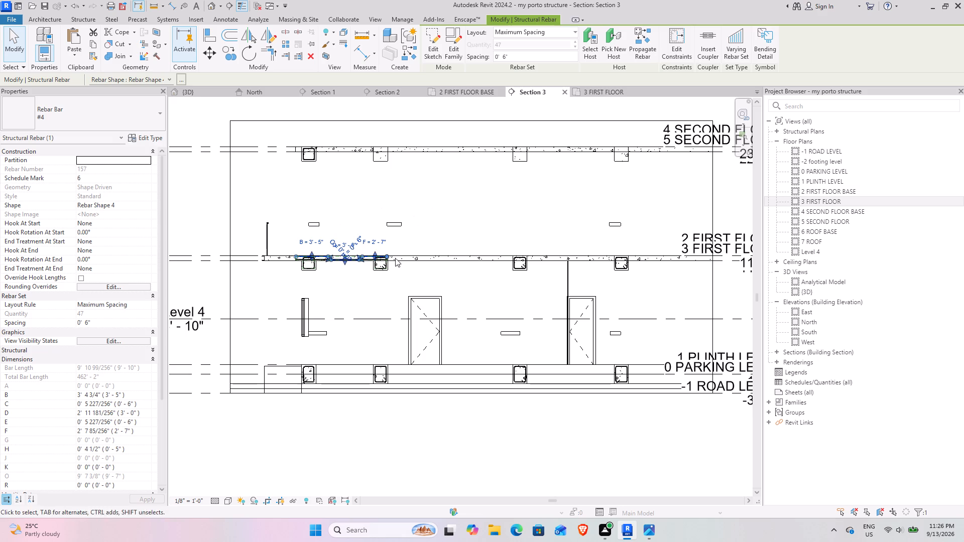
scroll(370, 254, up, 13)
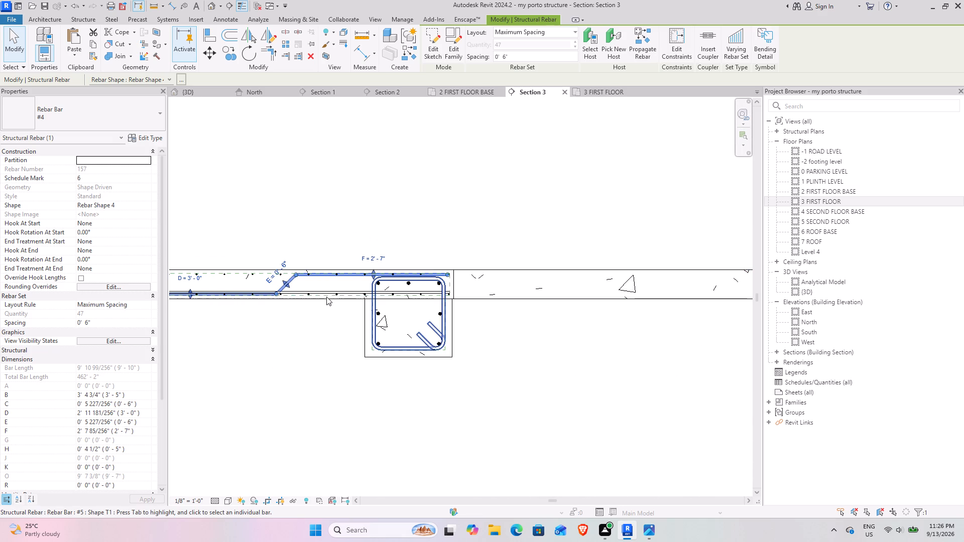
scroll(310, 294, down, 5)
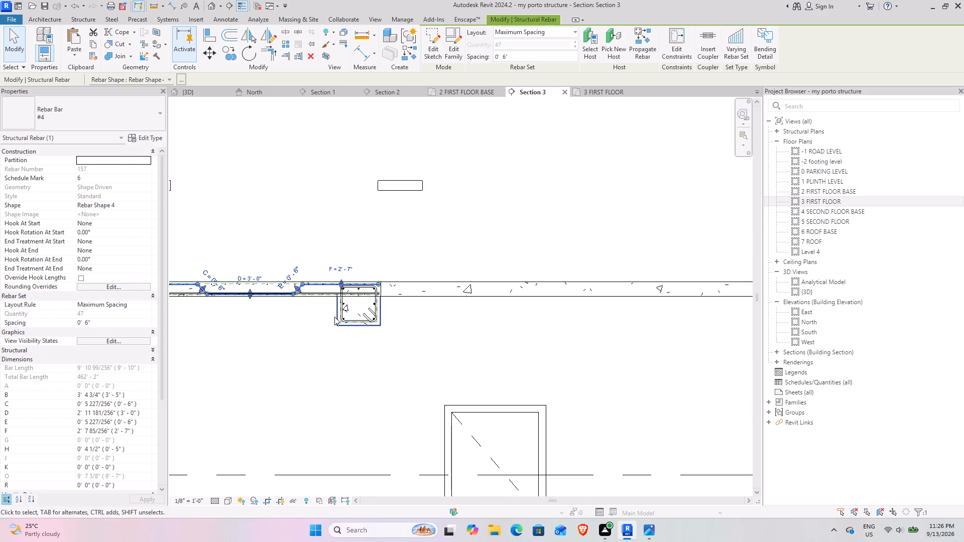
scroll(334, 316, up, 4)
click(455, 94)
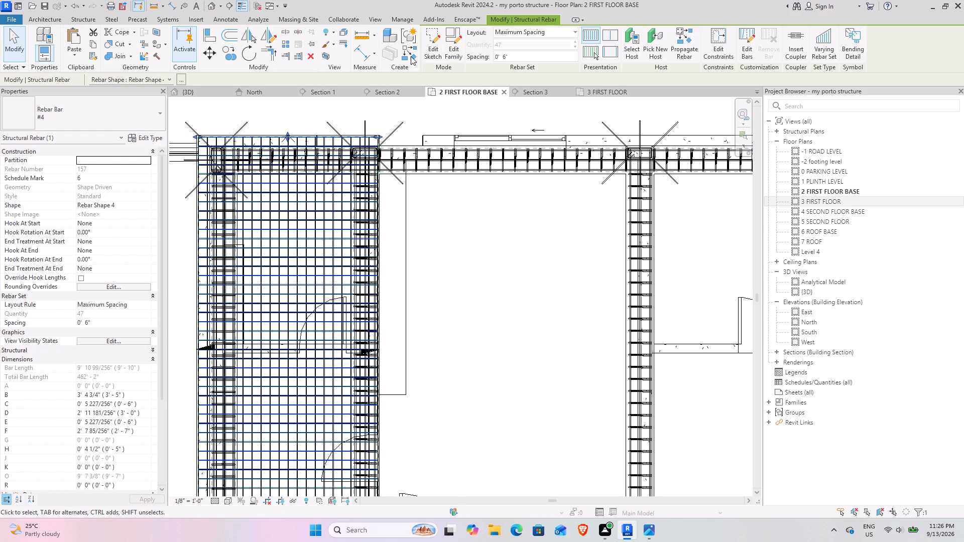
click(228, 53)
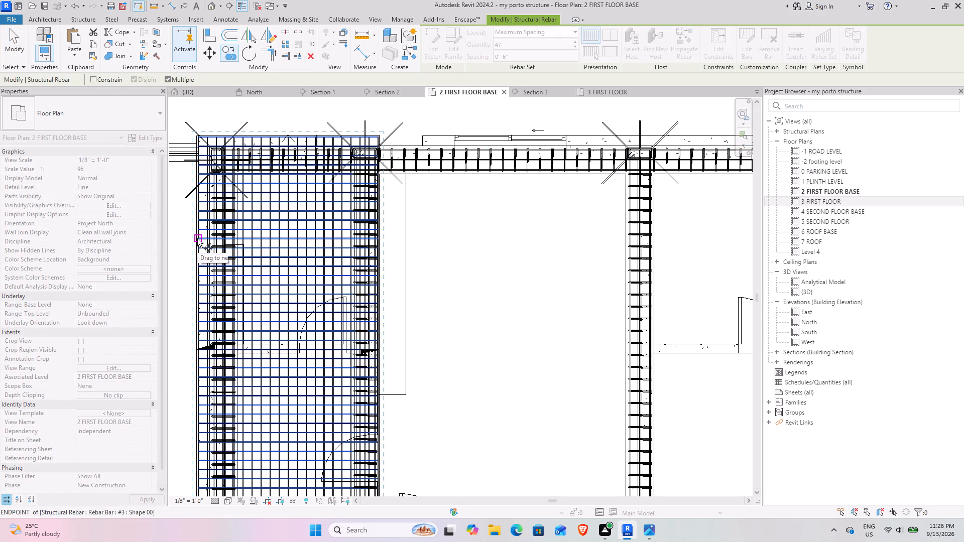
click(197, 238)
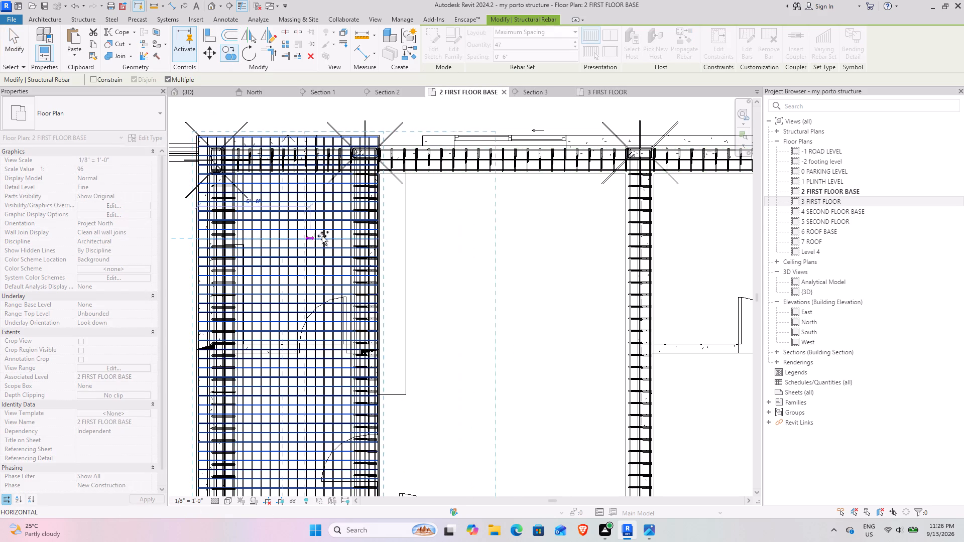
click(378, 239)
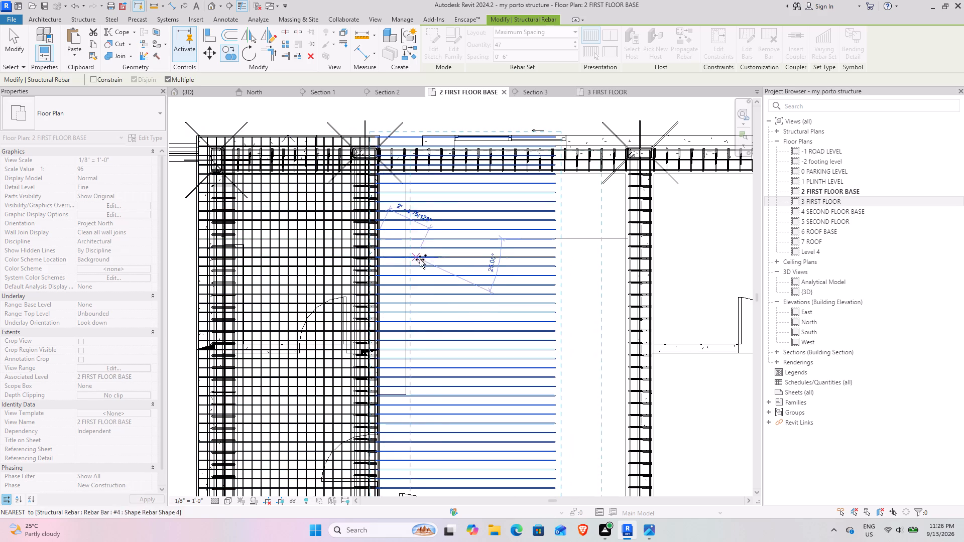
scroll(421, 237, up, 4)
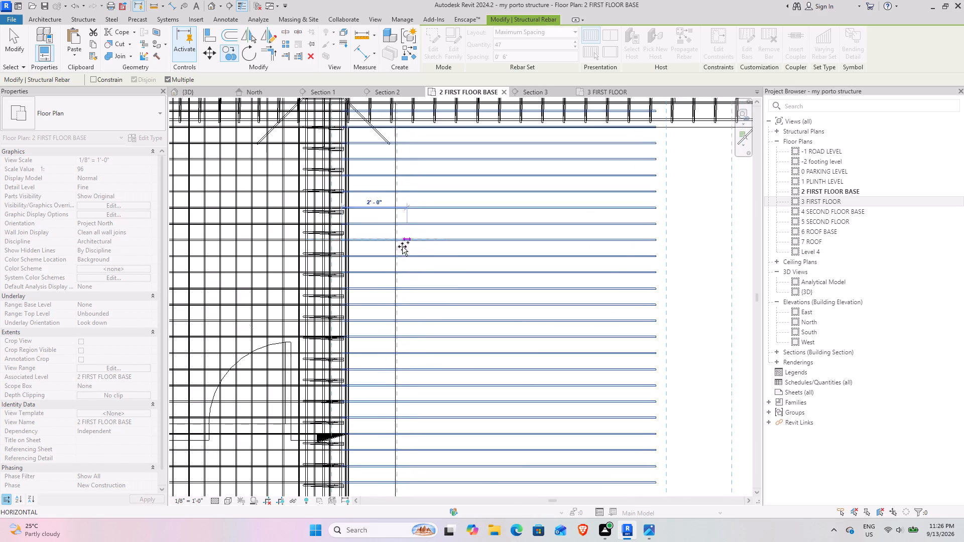
key(Escape)
scroll(357, 245, up, 5)
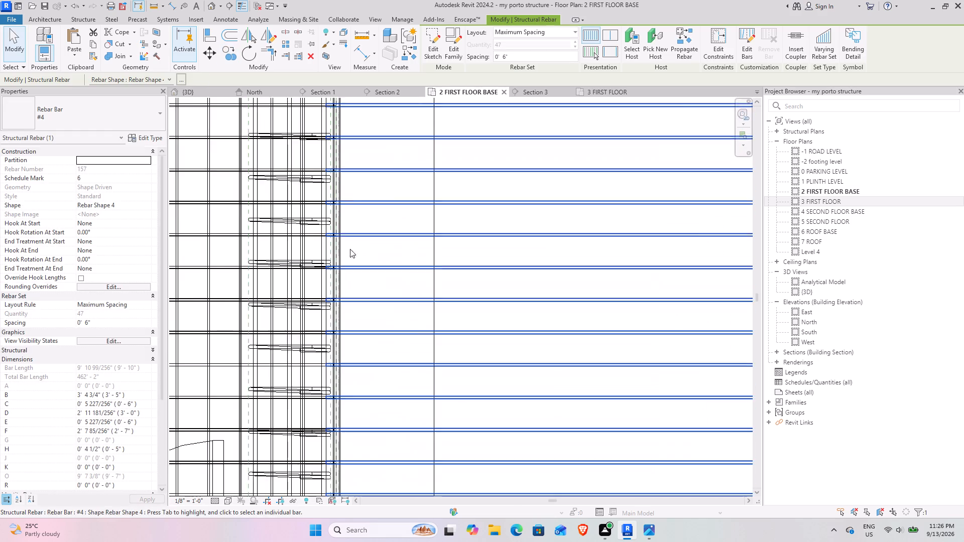
scroll(336, 257, up, 5)
Stretch the far end of the copied cranked #4 set to the next beam's outer face, making segment F about 7'-9".
scroll(402, 256, down, 15)
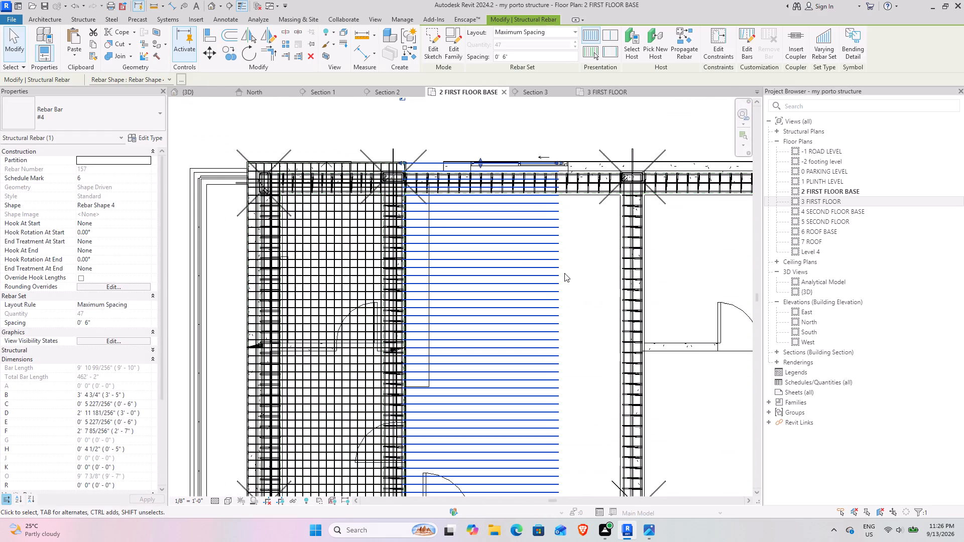
drag(560, 160, 586, 160)
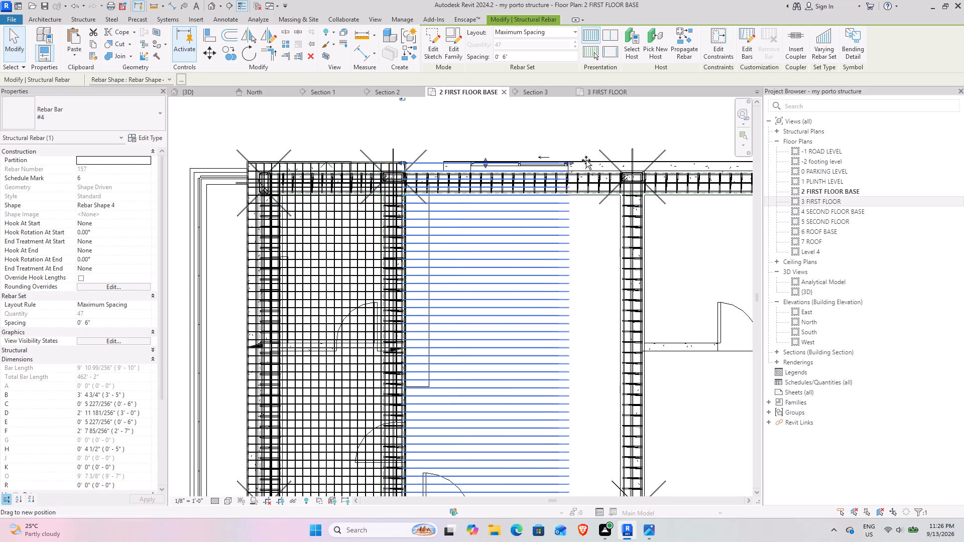
drag(586, 160, 646, 167)
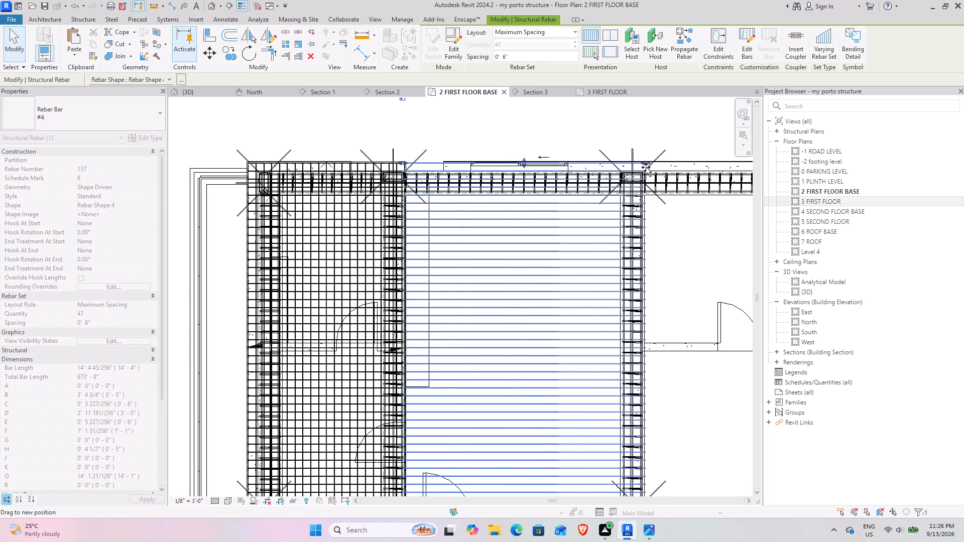
drag(646, 167, 644, 167)
drag(644, 167, 643, 167)
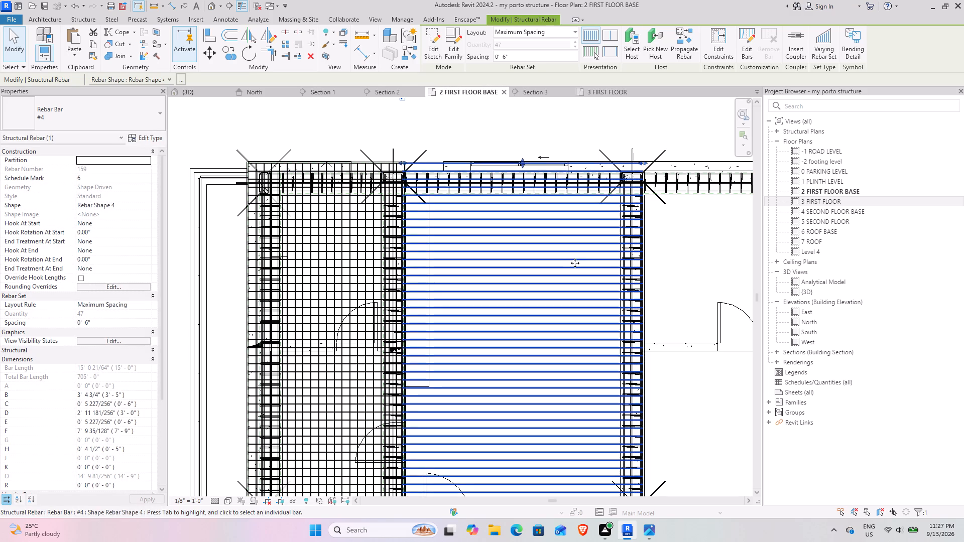
Examine the copied cranked #4 bars in the {3D} view, checking how they cross the adjoining bay and meet the reinforced slab.
middle_drag(572, 261, 599, 200)
click(193, 93)
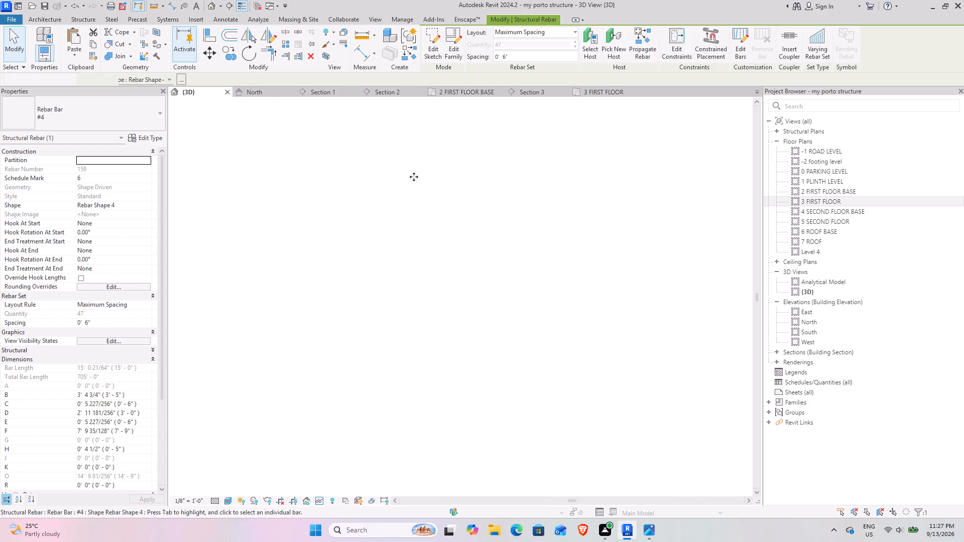
scroll(530, 237, down, 4)
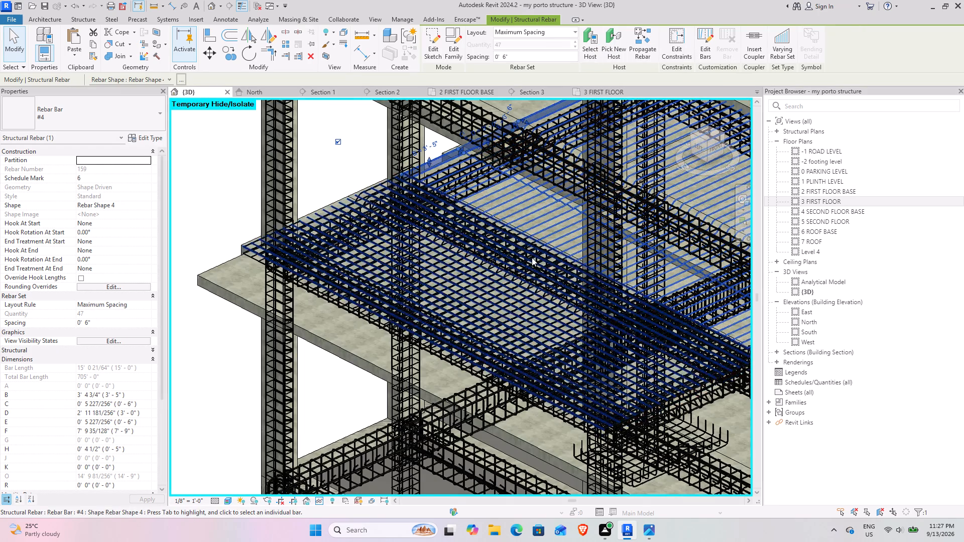
shift+middle_drag(532, 256, 589, 252)
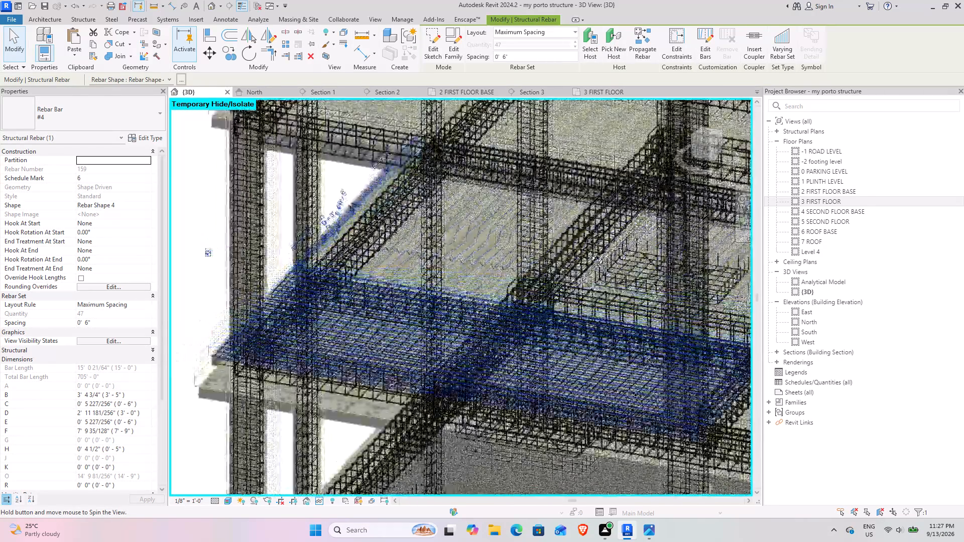
shift+middle_drag(589, 252, 511, 243)
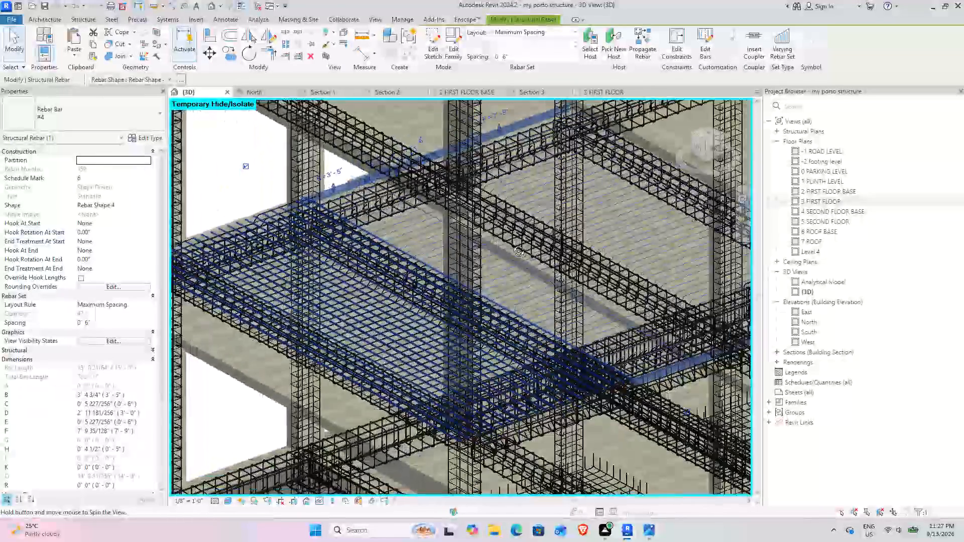
shift+middle_drag(511, 243, 473, 180)
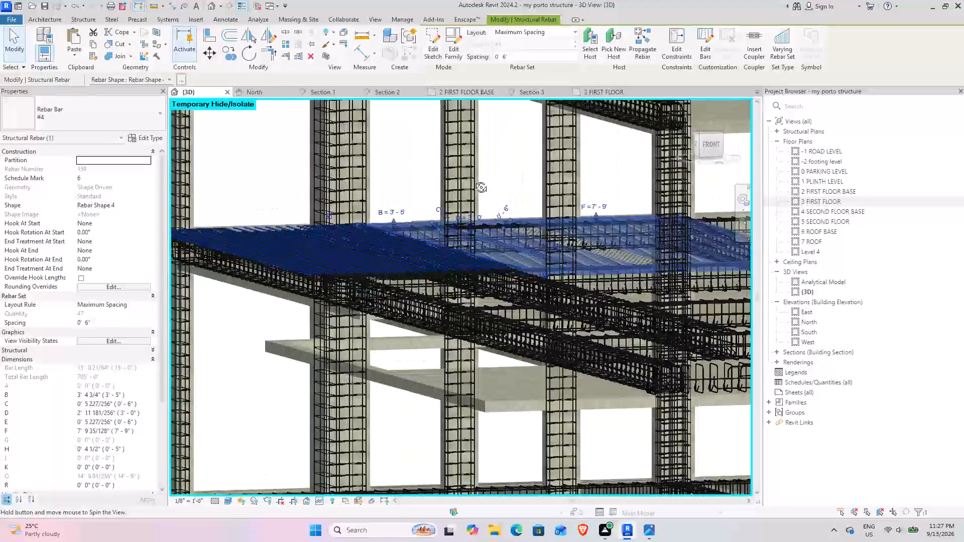
shift+middle_drag(473, 180, 530, 199)
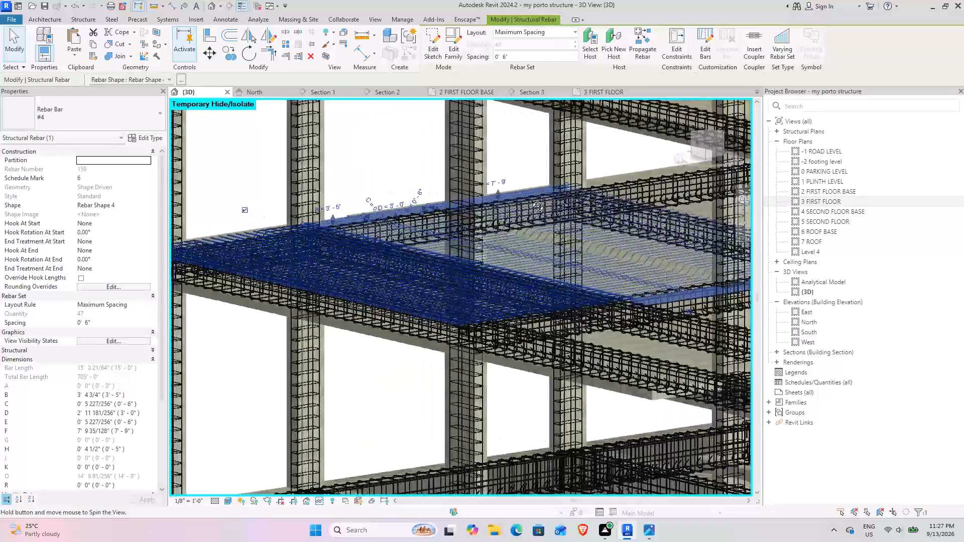
shift+middle_drag(530, 199, 600, 228)
scroll(461, 260, up, 1)
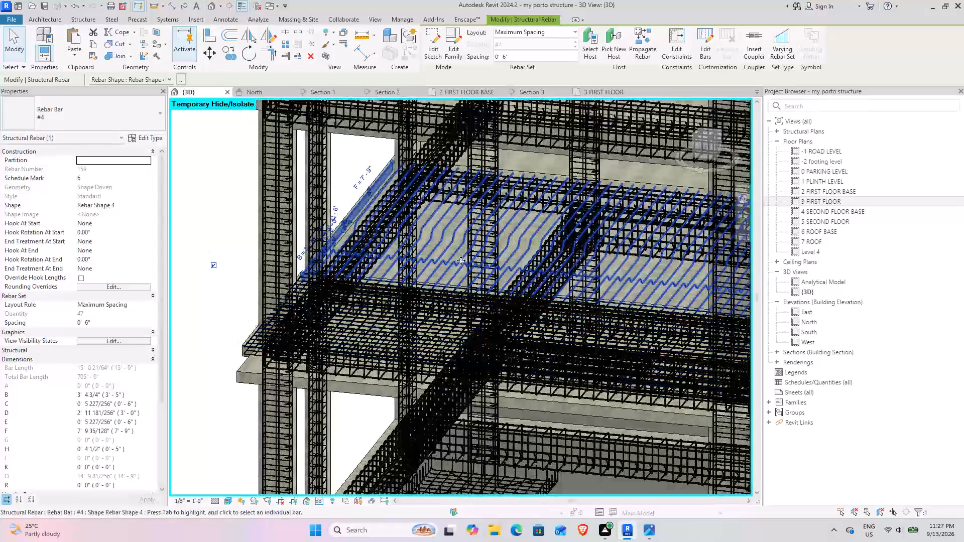
scroll(461, 260, up, 7)
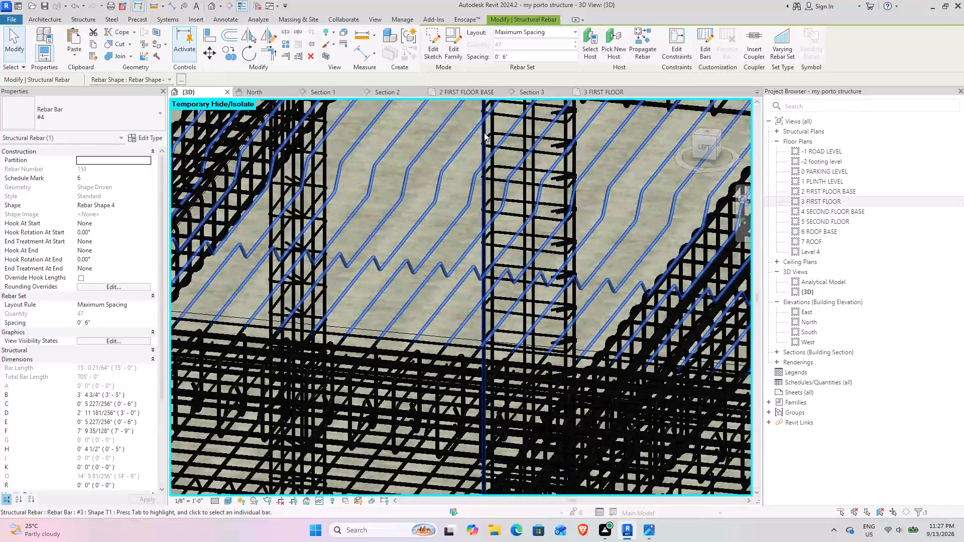
scroll(480, 134, down, 8)
middle_drag(478, 145, 473, 197)
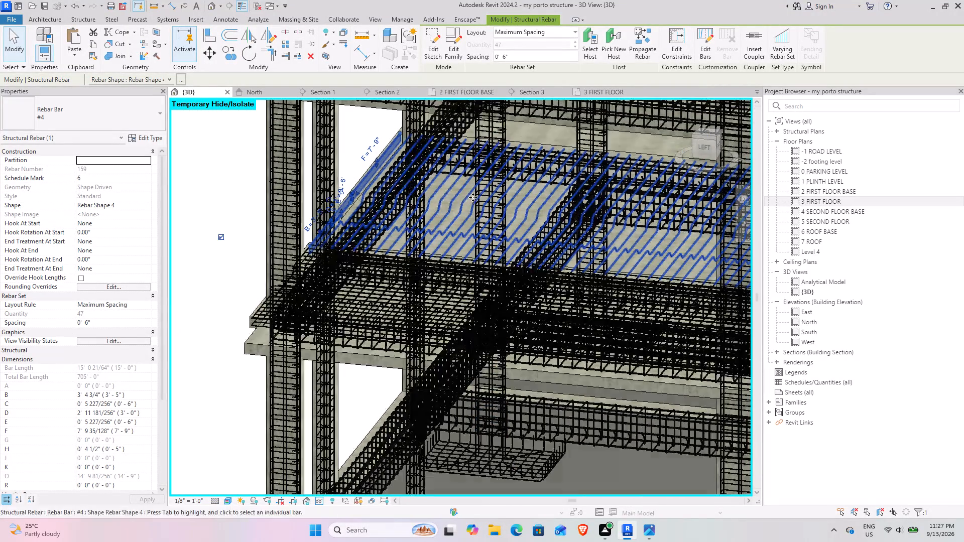
click(213, 197)
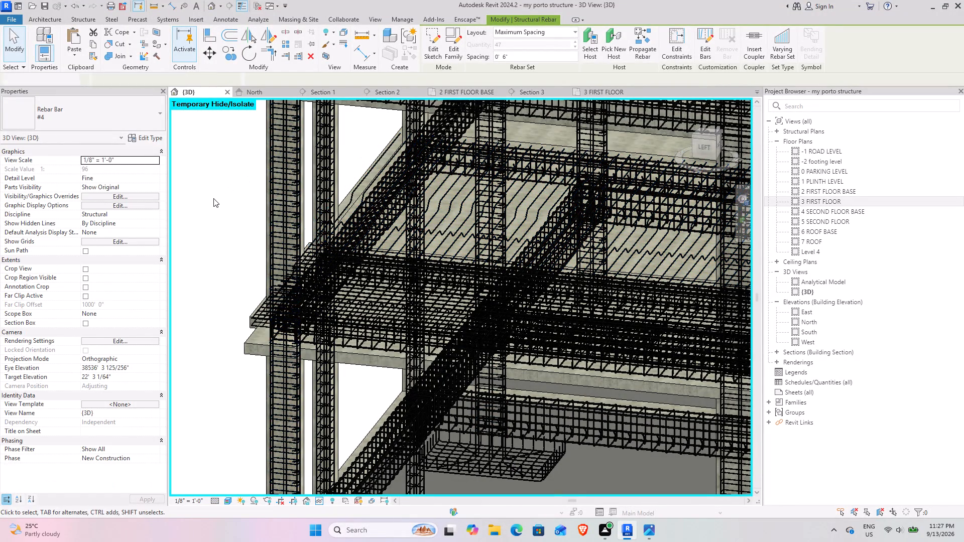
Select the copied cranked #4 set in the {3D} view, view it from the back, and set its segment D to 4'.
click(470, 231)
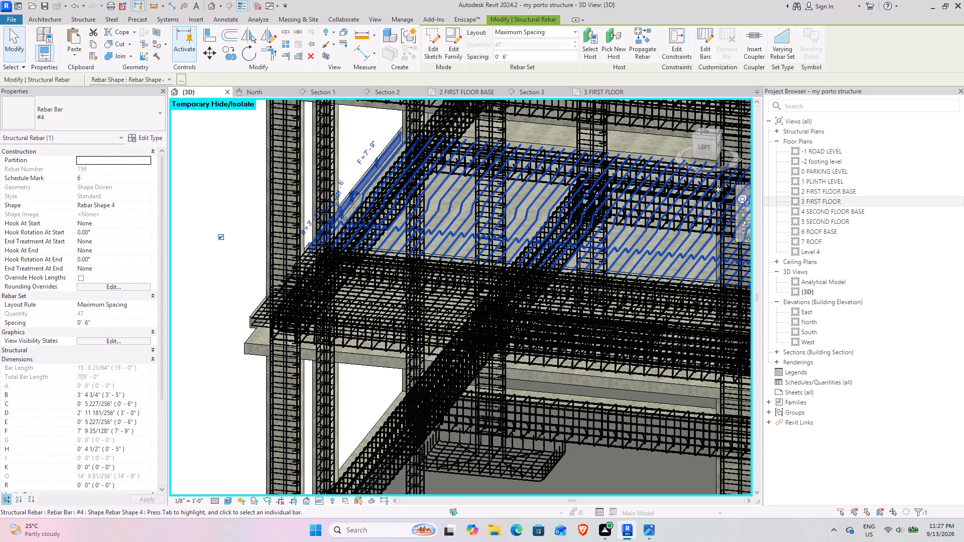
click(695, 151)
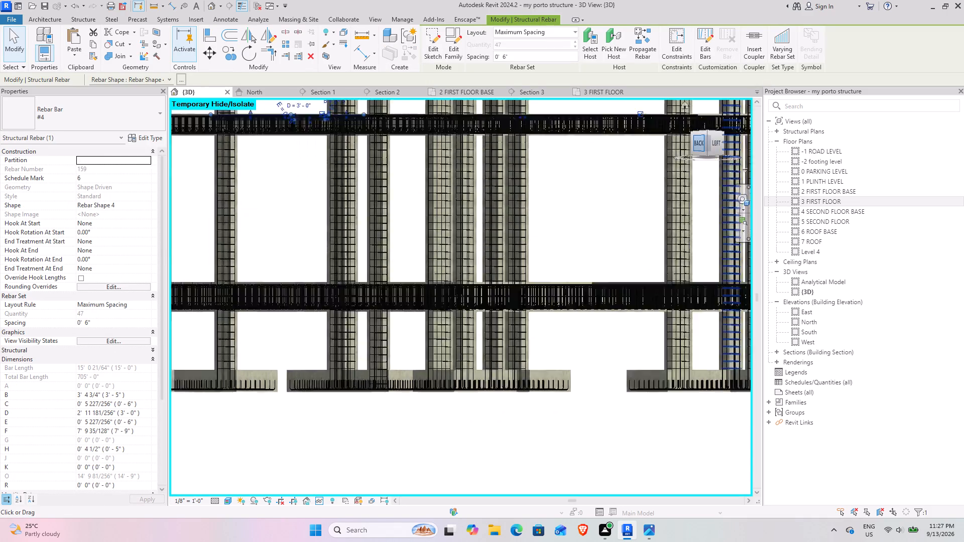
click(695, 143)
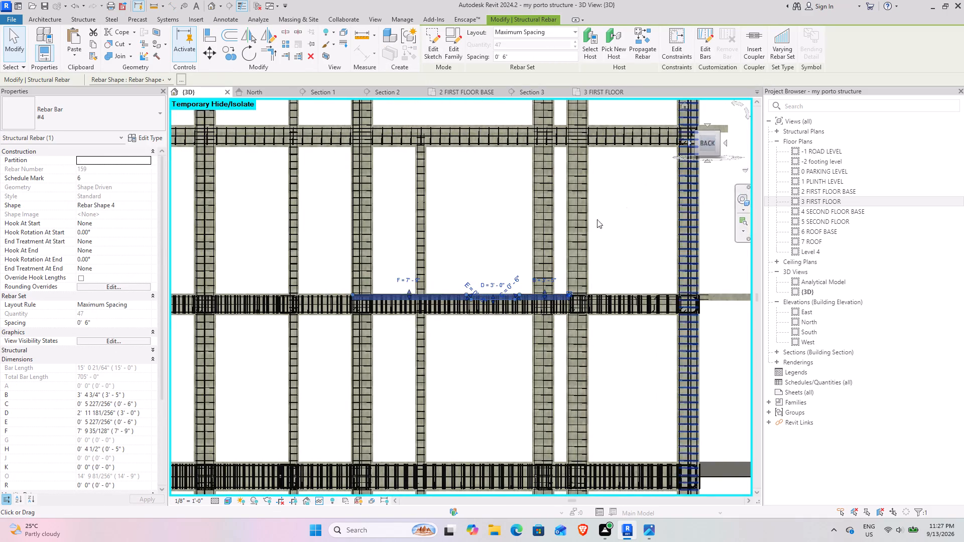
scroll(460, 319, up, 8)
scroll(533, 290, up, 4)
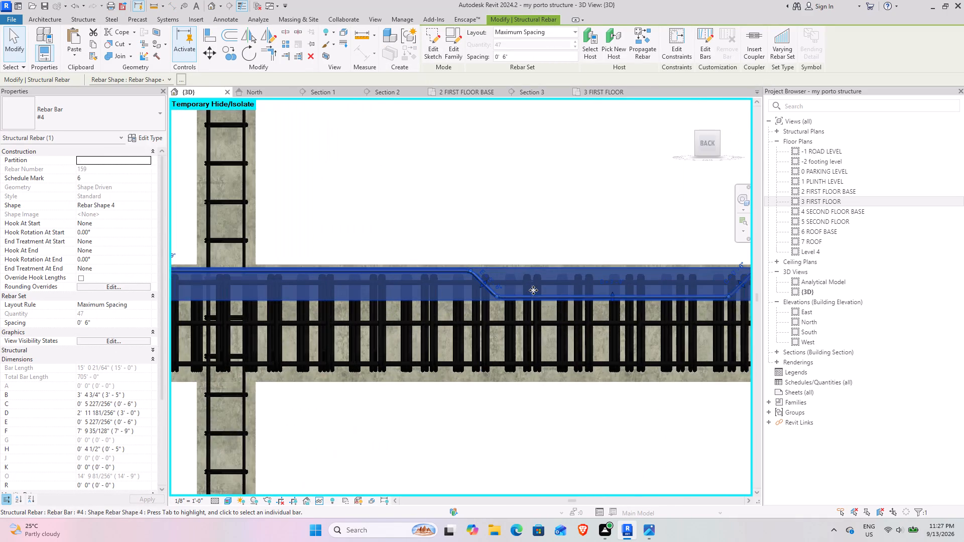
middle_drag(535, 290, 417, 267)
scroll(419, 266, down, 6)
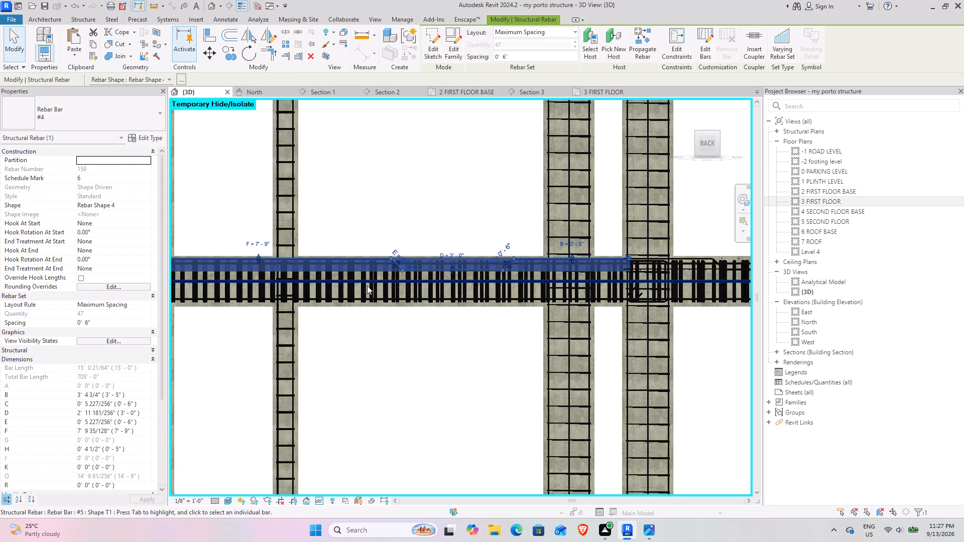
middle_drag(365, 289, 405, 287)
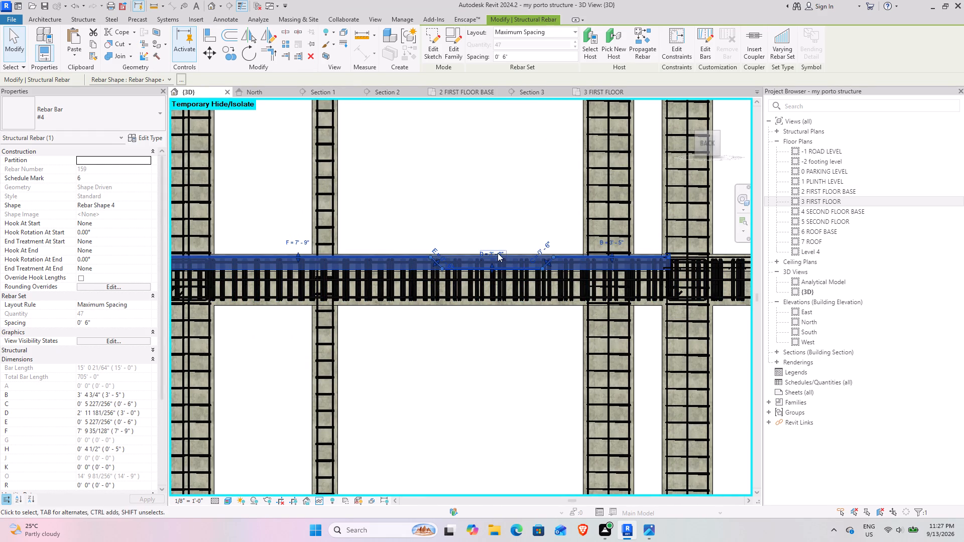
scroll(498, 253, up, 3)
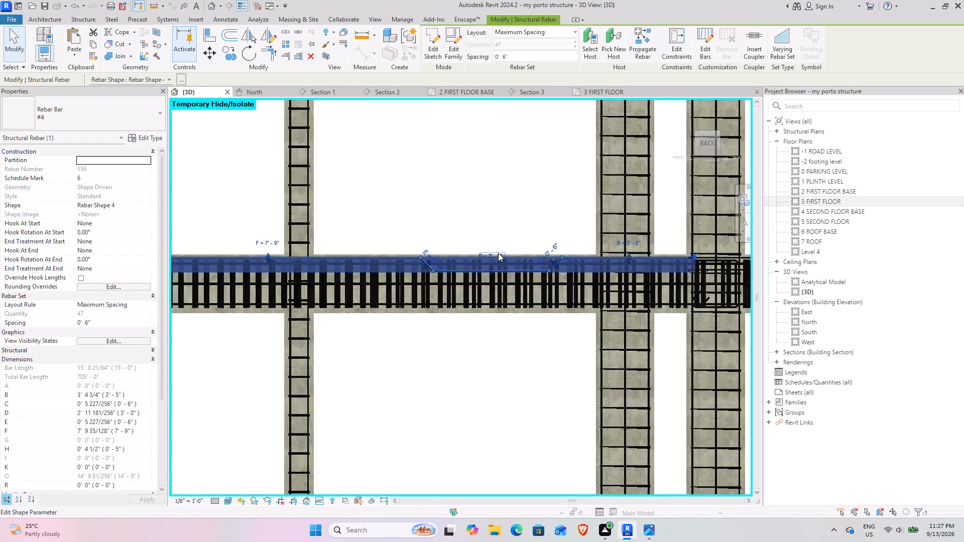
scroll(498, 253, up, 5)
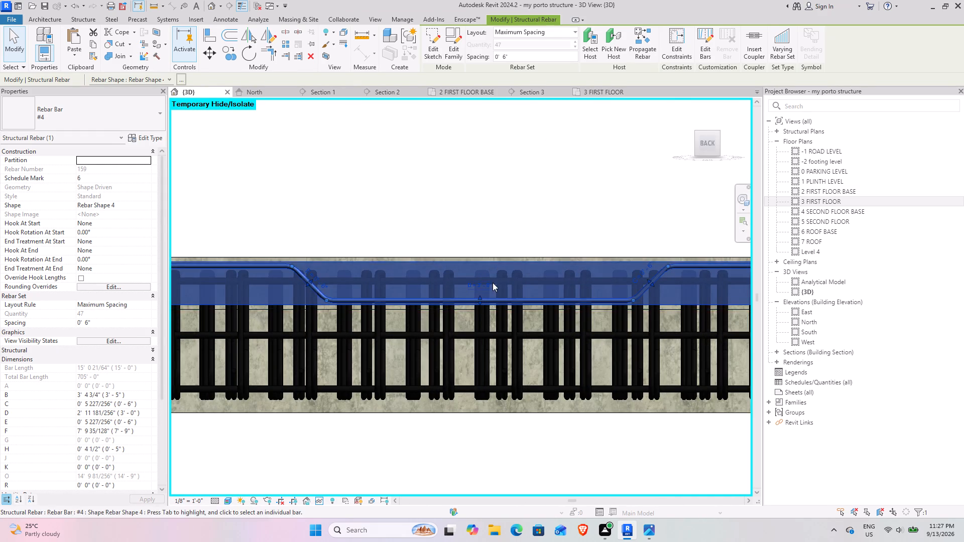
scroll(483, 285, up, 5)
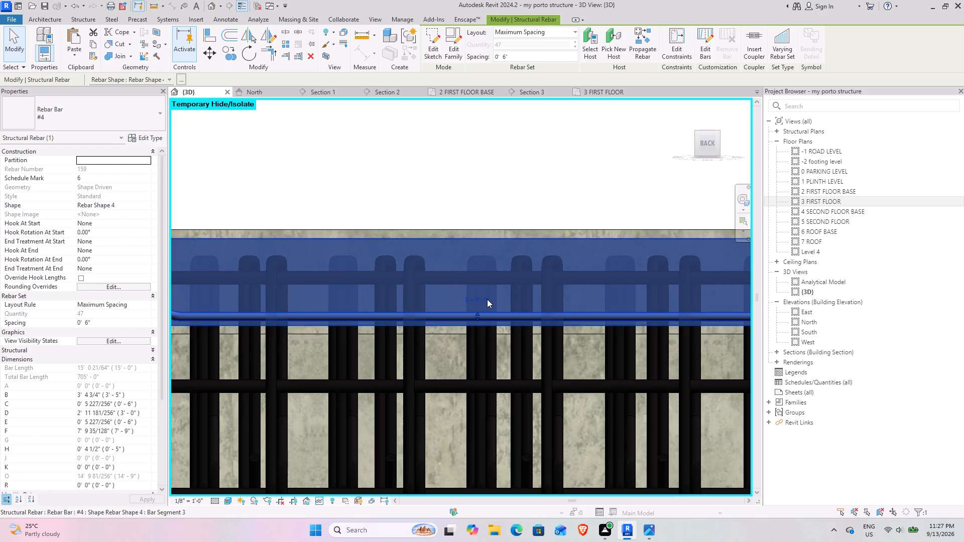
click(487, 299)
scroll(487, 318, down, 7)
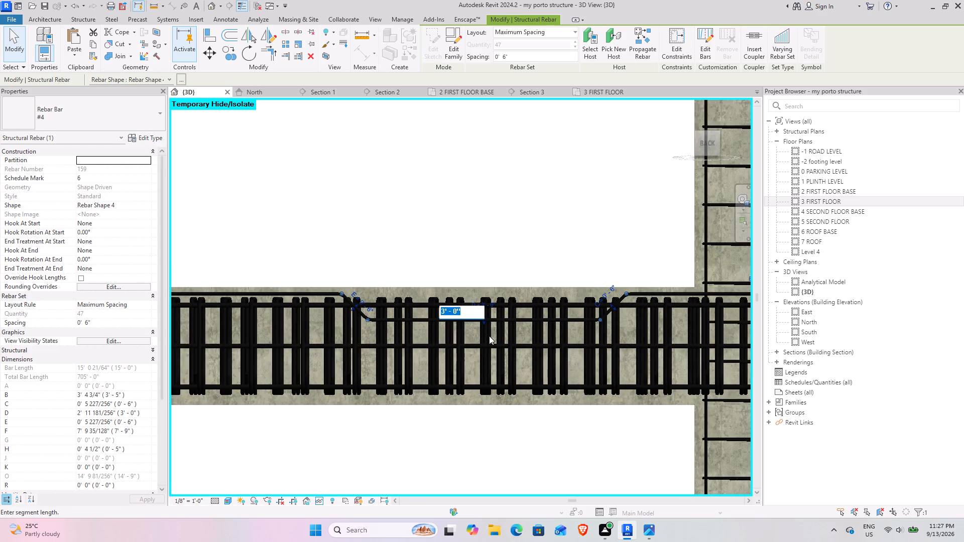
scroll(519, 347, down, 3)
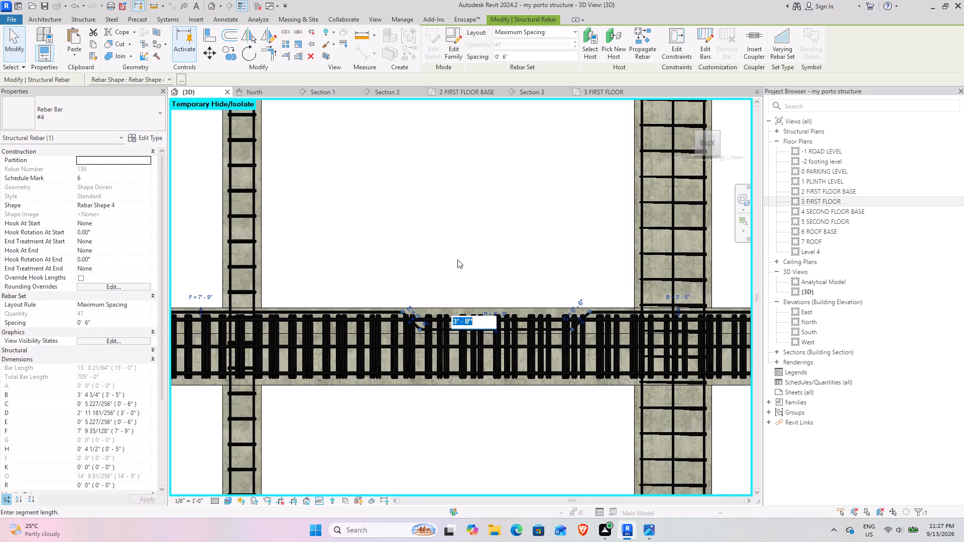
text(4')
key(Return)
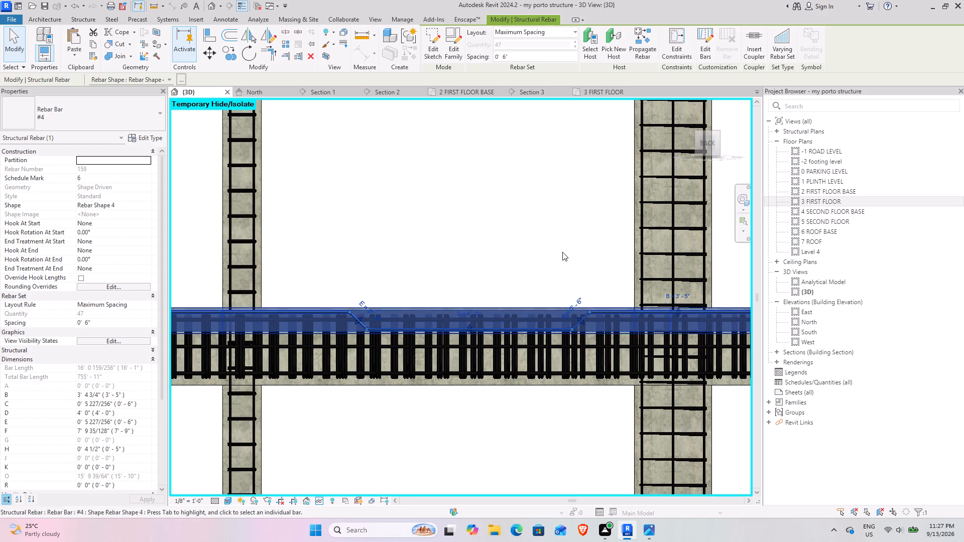
Shift the crank between segments D and F past the narrow column toward the bars' far end, making D about 7'-3".
scroll(562, 252, down, 5)
middle_drag(534, 197, 519, 192)
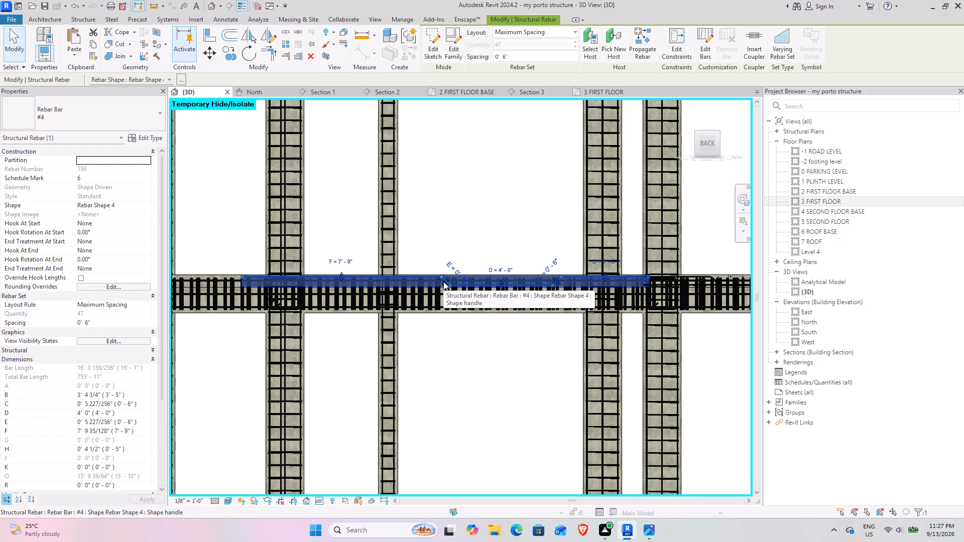
key(Tab)
drag(443, 282, 413, 285)
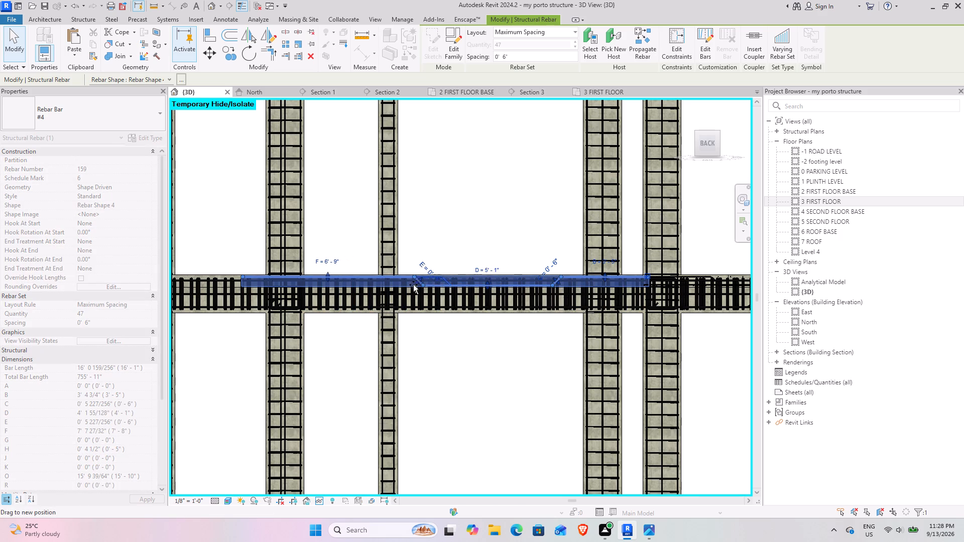
drag(413, 285, 377, 283)
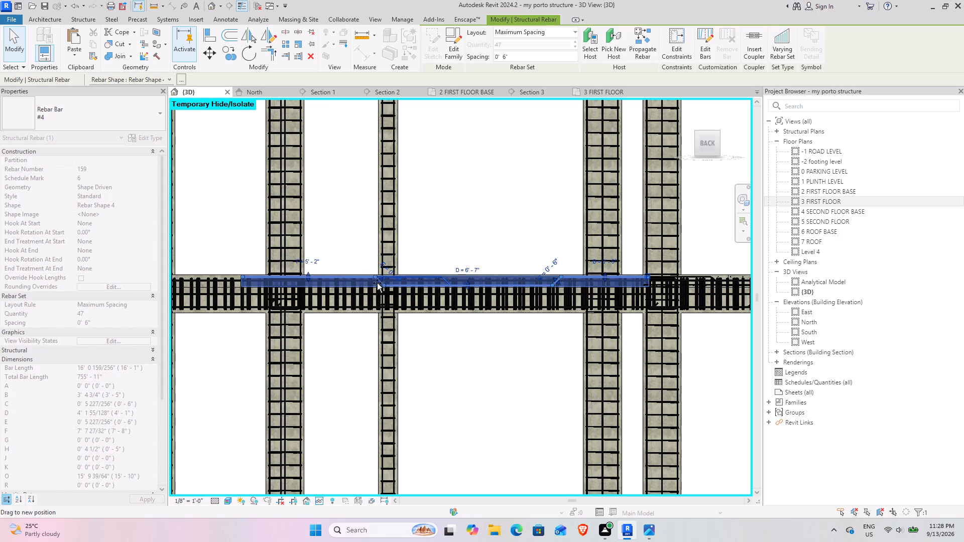
drag(377, 283, 358, 280)
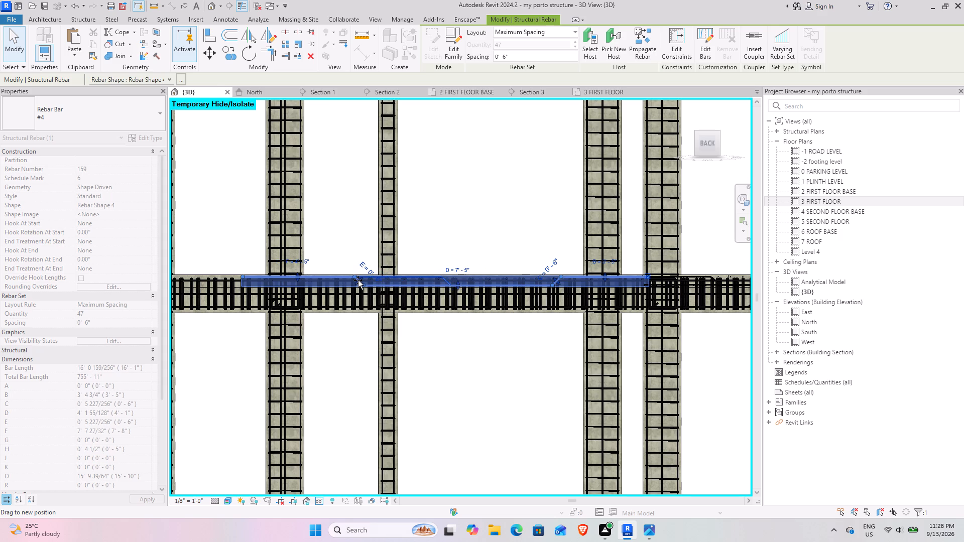
drag(358, 280, 360, 280)
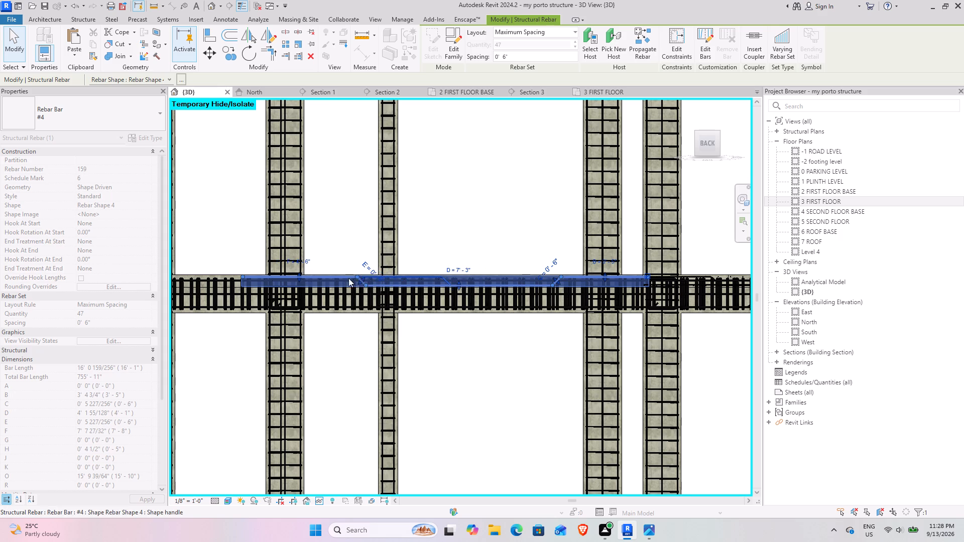
Set segment F of the copied cranked #4 set to 5'.
scroll(280, 256, up, 8)
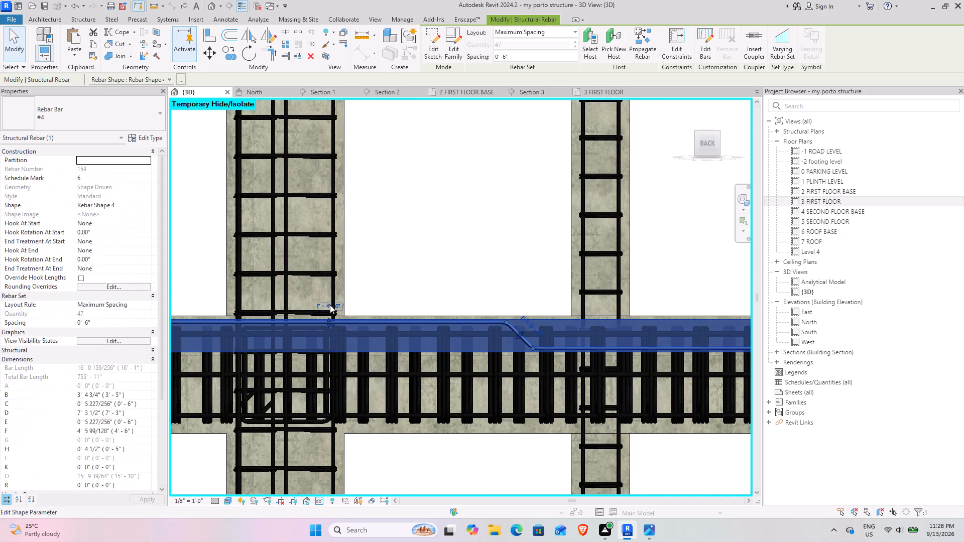
click(330, 305)
scroll(399, 288, down, 4)
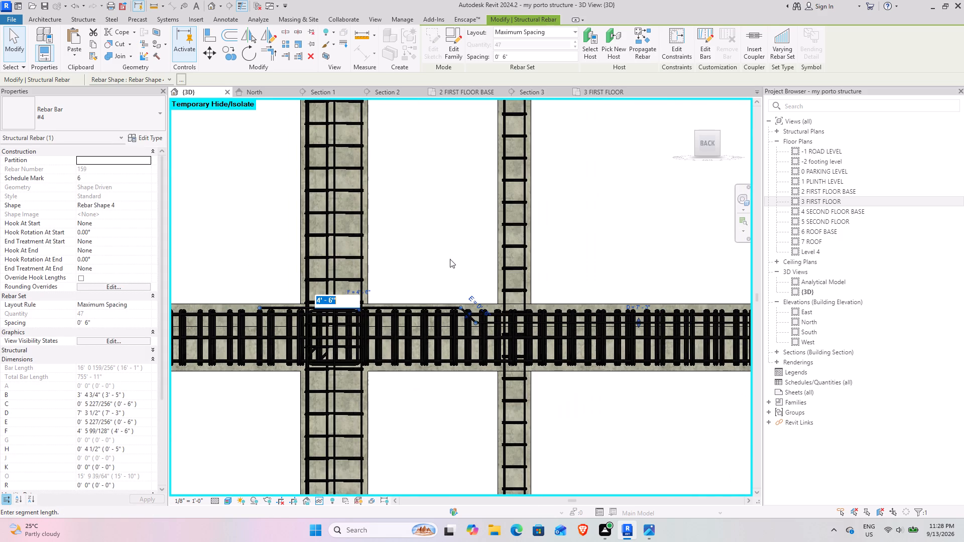
key(5)
key(Return)
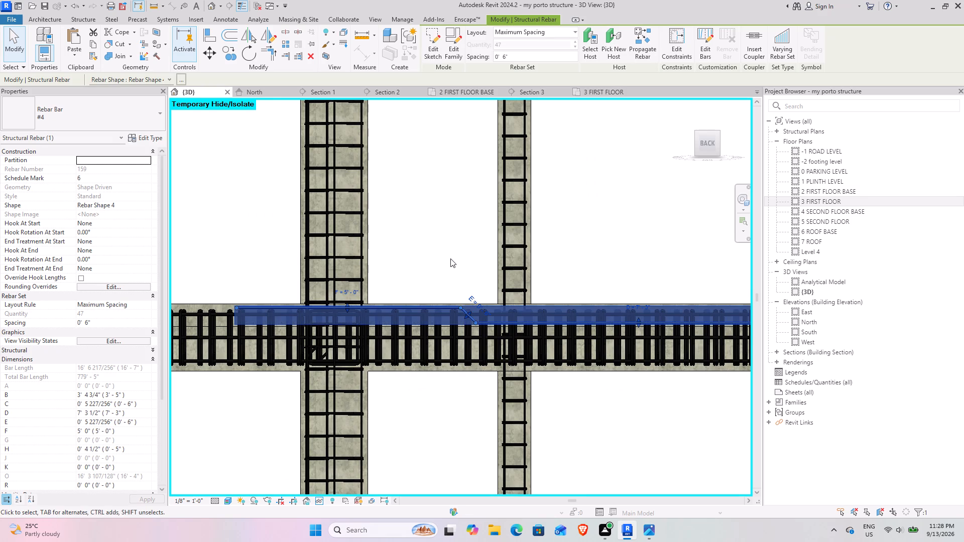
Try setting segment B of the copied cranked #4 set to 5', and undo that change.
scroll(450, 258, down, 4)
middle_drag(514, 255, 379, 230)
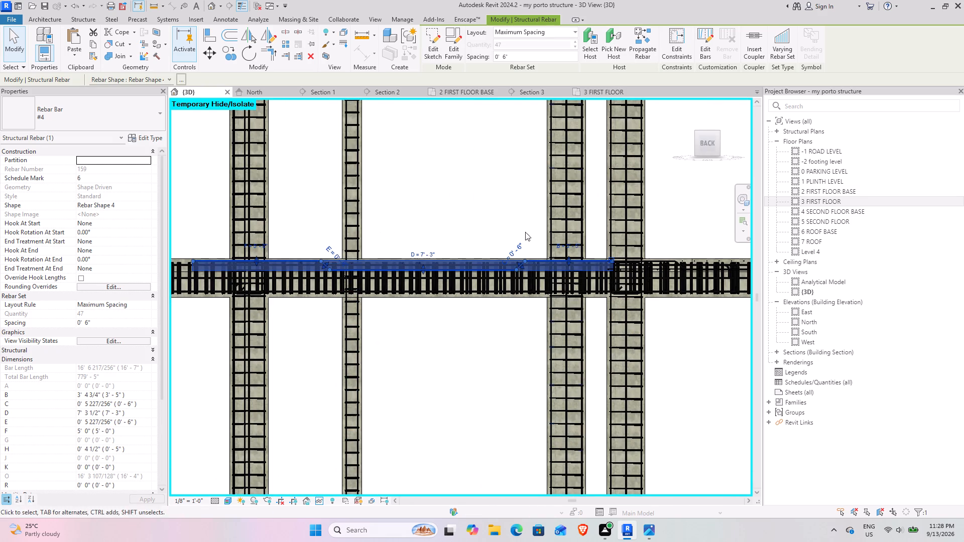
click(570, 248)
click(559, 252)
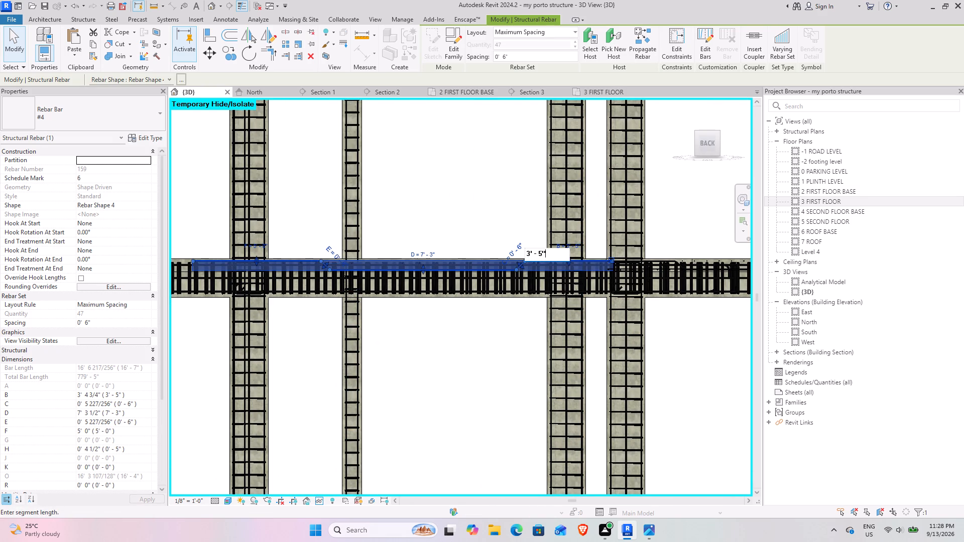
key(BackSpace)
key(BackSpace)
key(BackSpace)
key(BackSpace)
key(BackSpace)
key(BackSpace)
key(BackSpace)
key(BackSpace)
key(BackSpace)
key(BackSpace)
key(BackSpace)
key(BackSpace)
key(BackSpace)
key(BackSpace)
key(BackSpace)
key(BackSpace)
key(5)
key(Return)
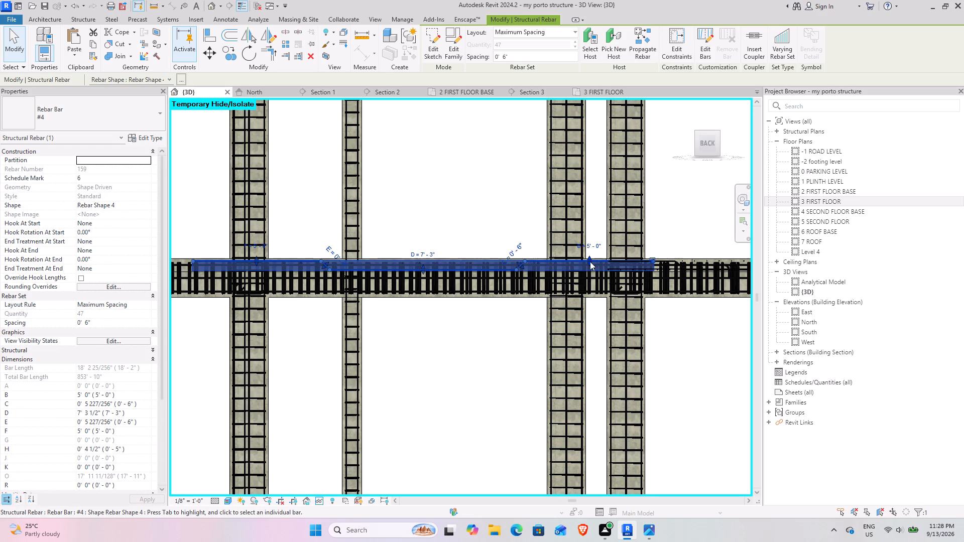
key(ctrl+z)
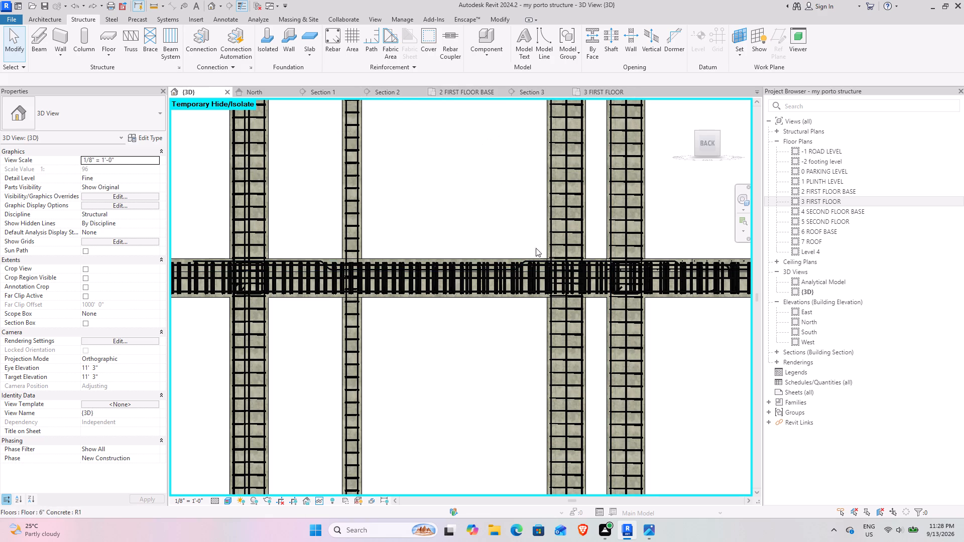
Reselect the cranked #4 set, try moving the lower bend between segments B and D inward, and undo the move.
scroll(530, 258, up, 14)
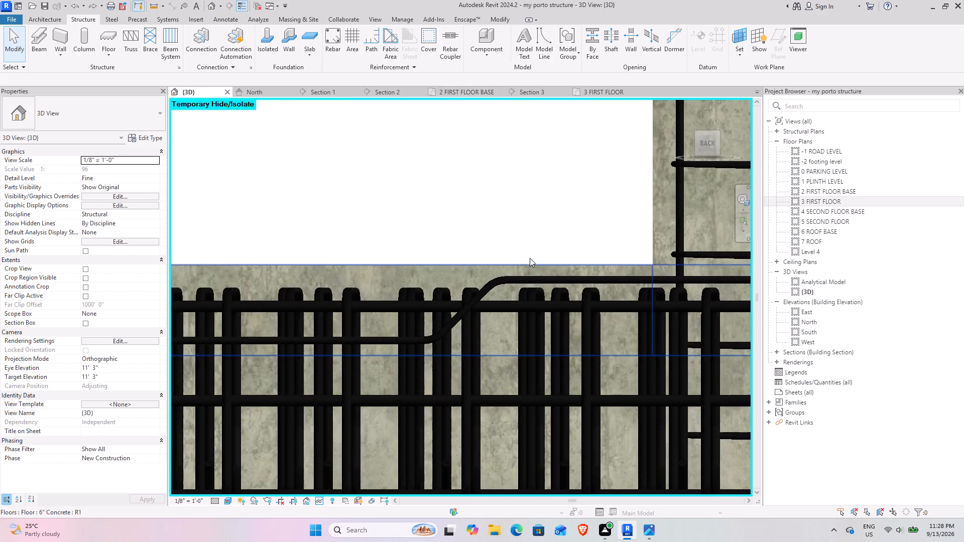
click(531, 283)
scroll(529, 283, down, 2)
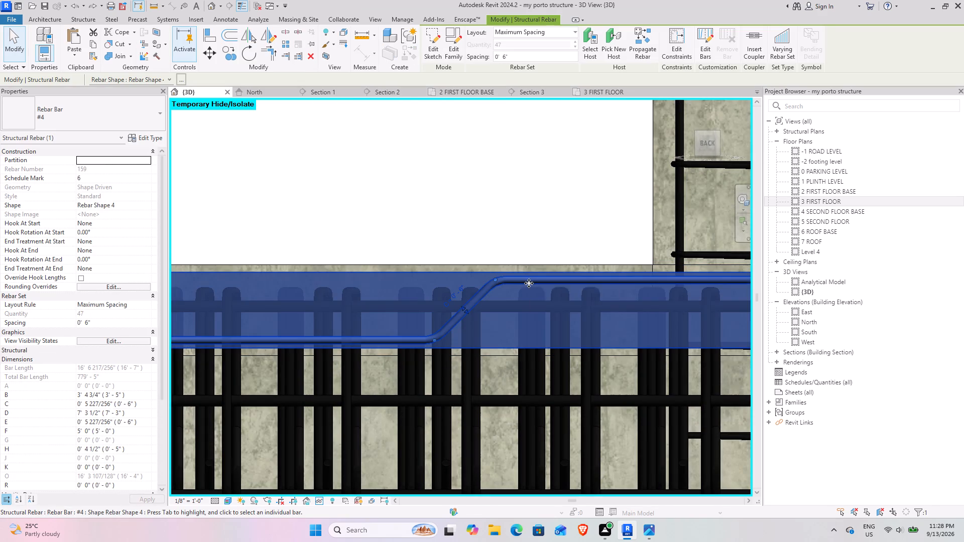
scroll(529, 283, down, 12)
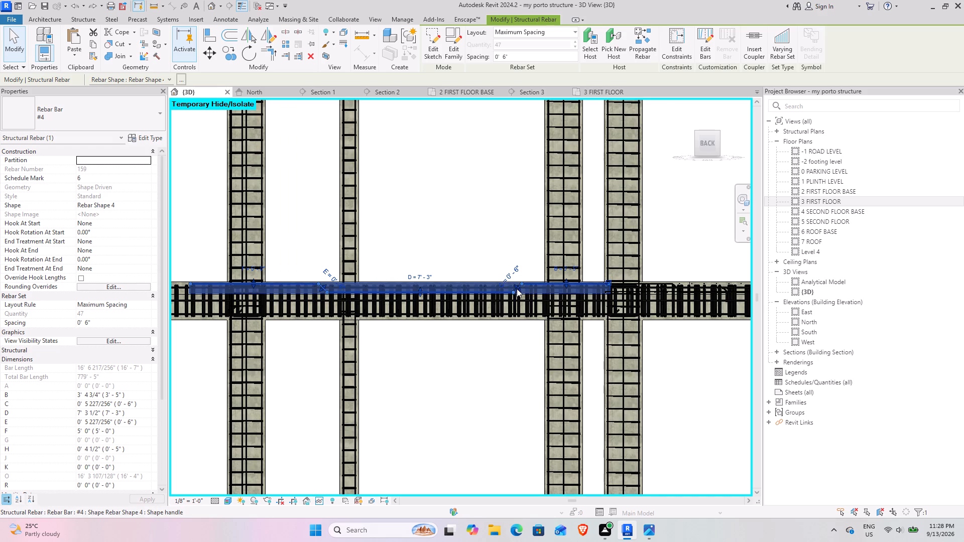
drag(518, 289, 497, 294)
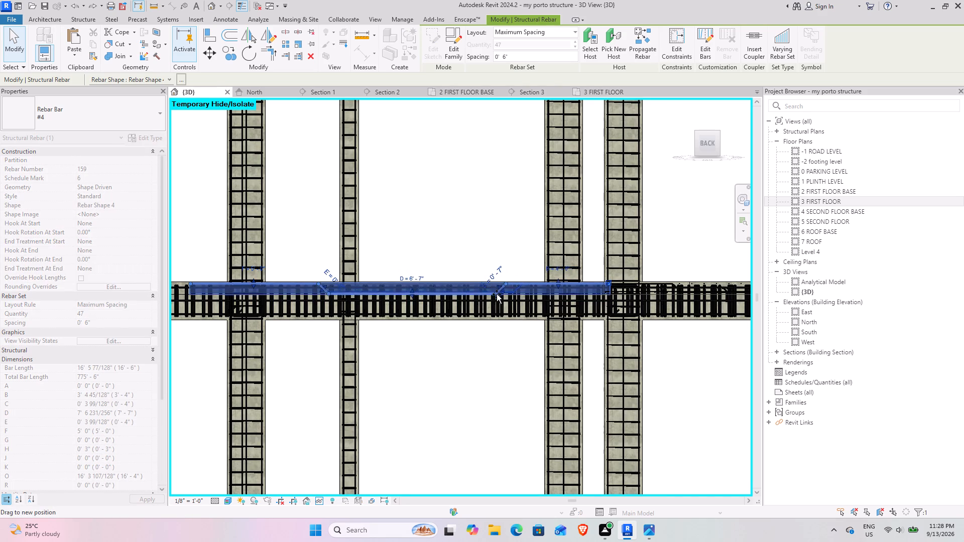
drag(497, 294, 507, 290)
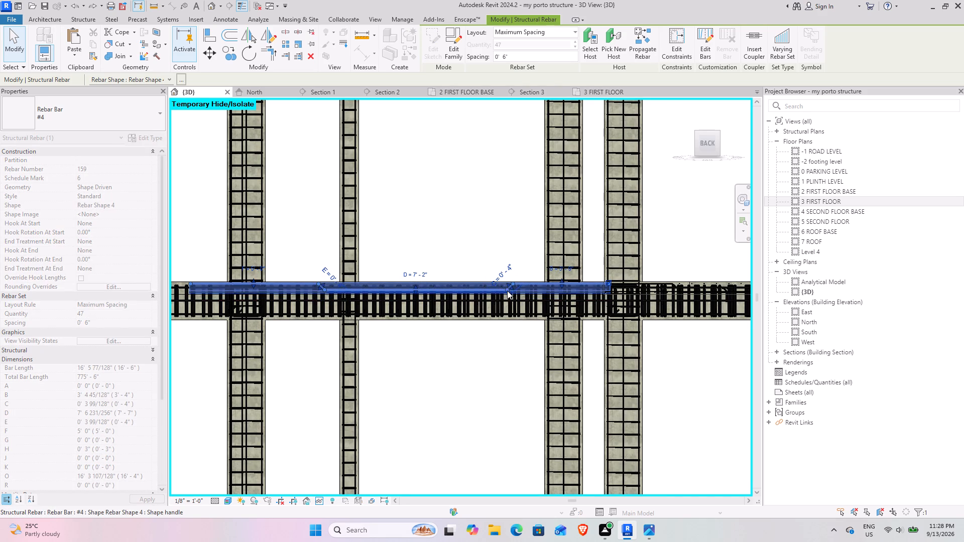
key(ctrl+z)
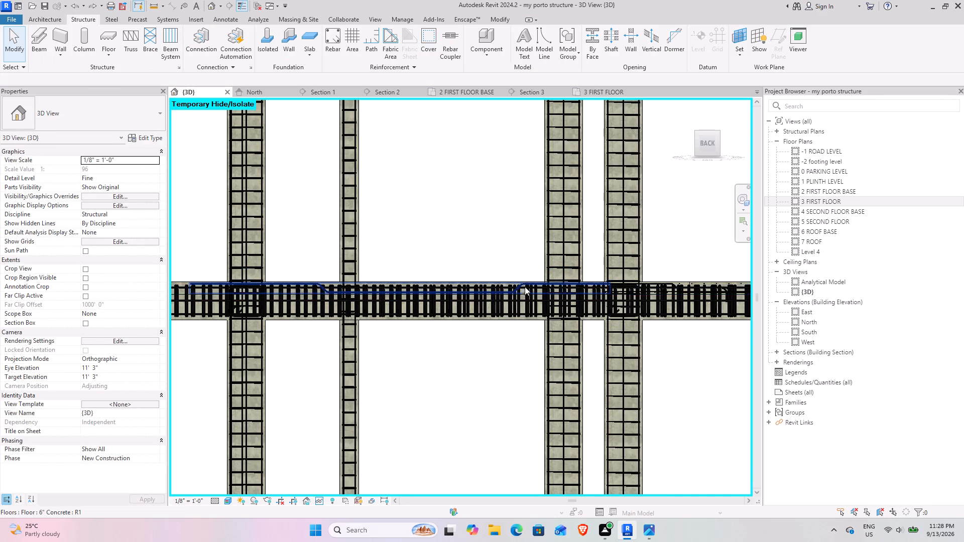
Shift the crank between segments B and D of the copied cranked #4 set inward, making B about 5'-1" and D about 5'-7".
scroll(523, 282, up, 15)
click(520, 301)
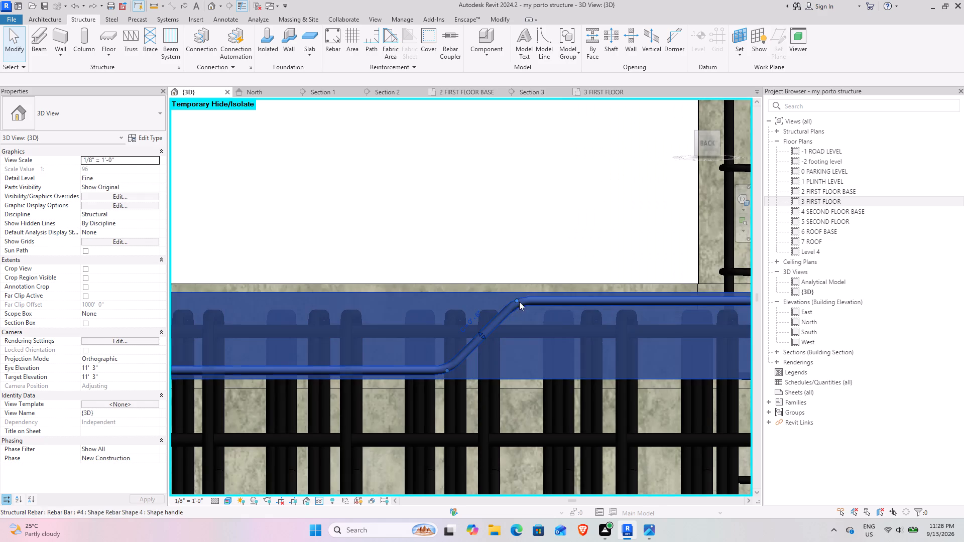
scroll(509, 320, down, 8)
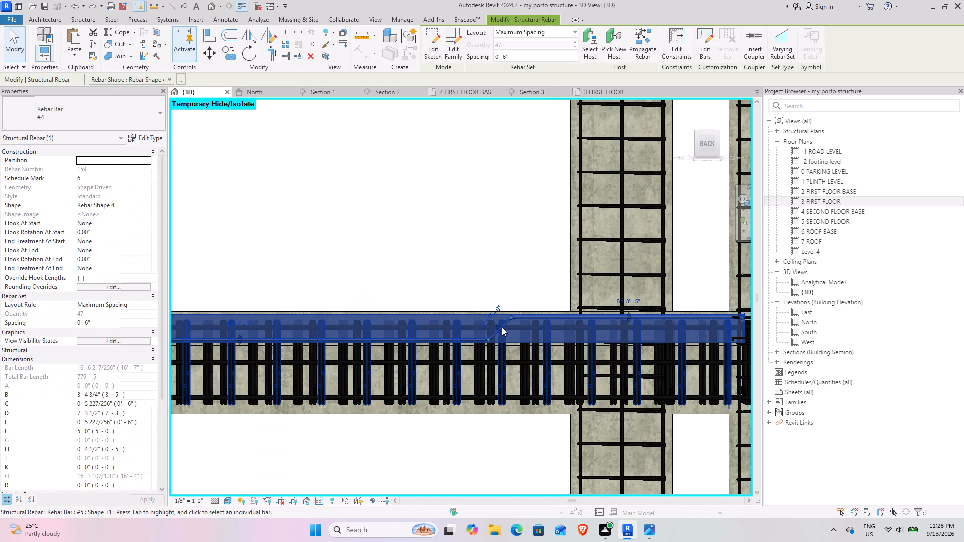
drag(501, 327, 426, 324)
scroll(428, 327, down, 5)
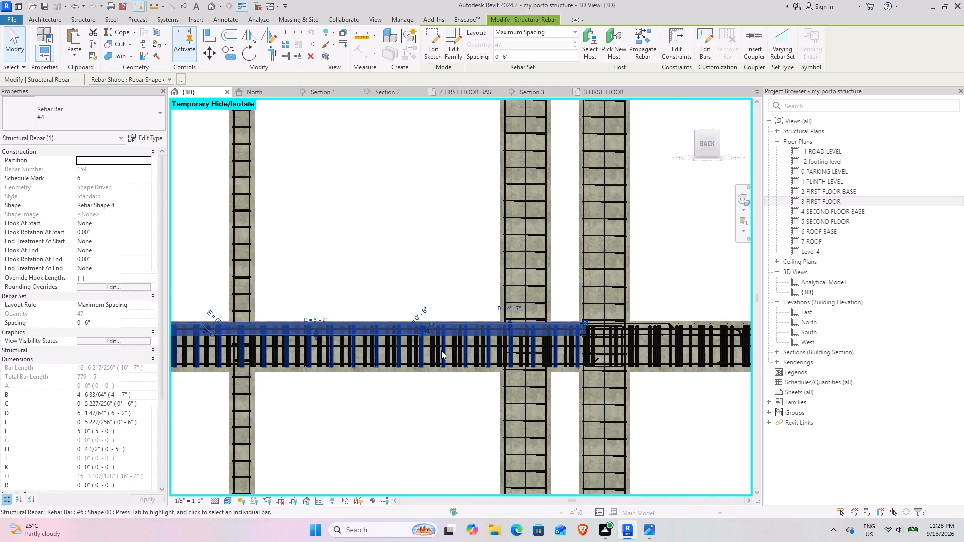
middle_drag(438, 352, 554, 346)
middle_drag(554, 346, 543, 330)
scroll(577, 298, up, 4)
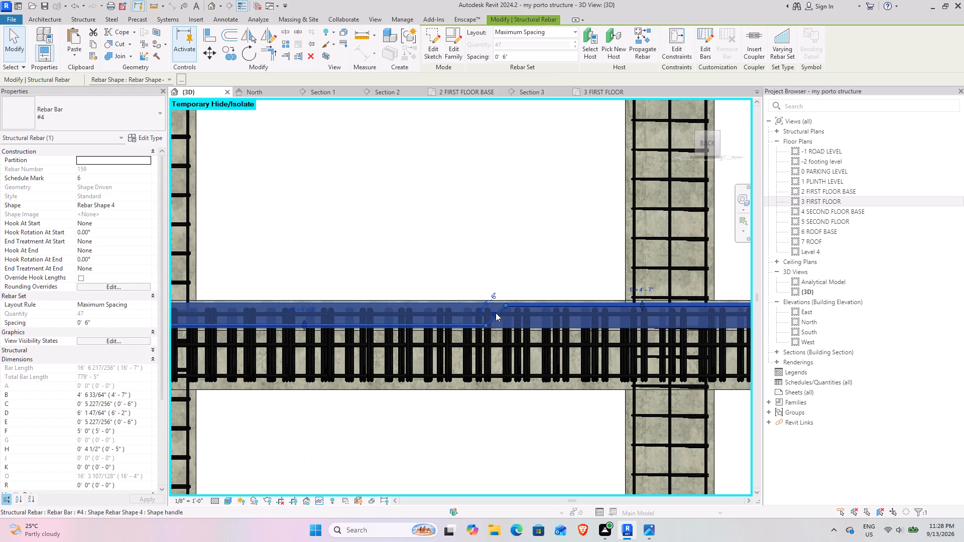
drag(496, 313, 480, 315)
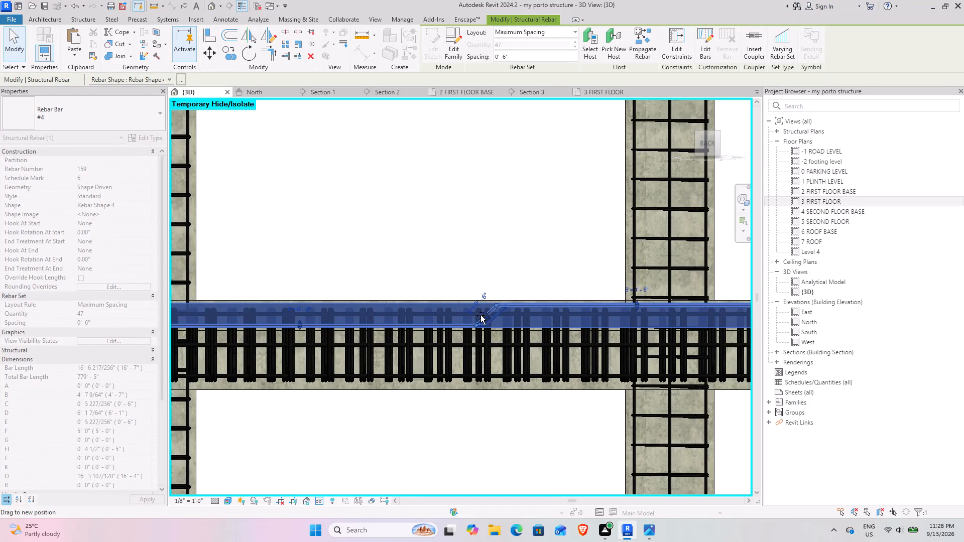
drag(480, 315, 465, 313)
scroll(460, 339, down, 4)
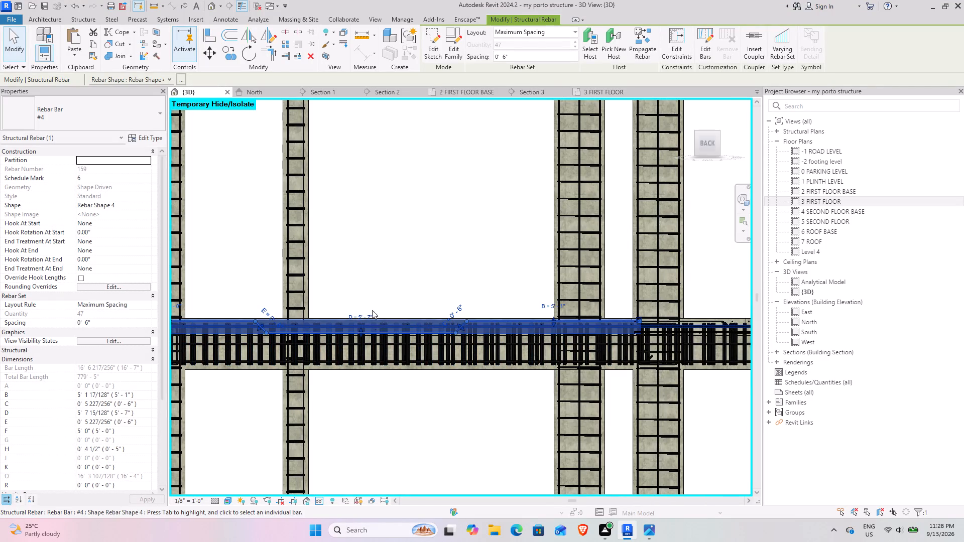
click(422, 235)
Select the straight #3 set in Section 3 and lengthen it in the 2 FIRST FLOOR BASE plan to the far outer beam, making B about 51'-7".
scroll(480, 232, down, 5)
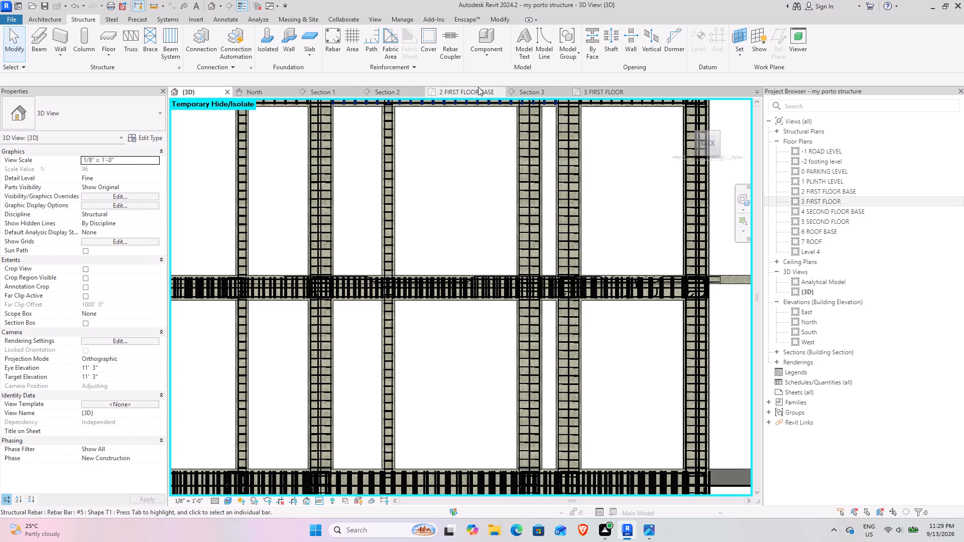
click(522, 86)
click(527, 88)
scroll(334, 265, down, 4)
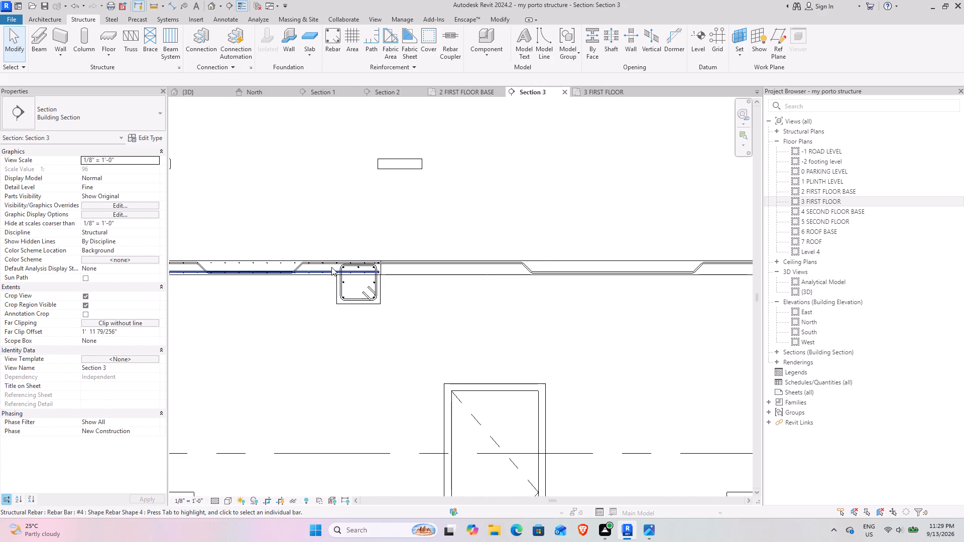
middle_drag(332, 265, 444, 248)
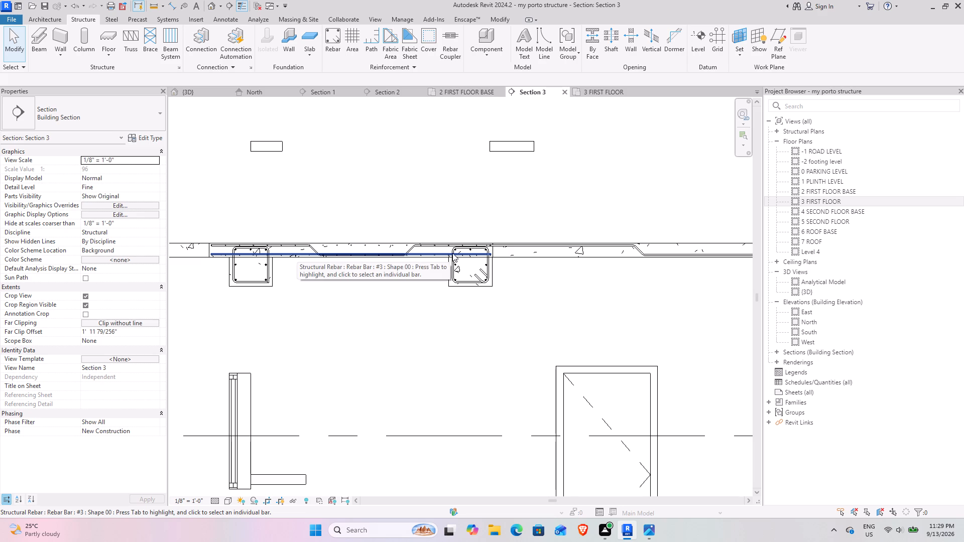
scroll(295, 247, up, 4)
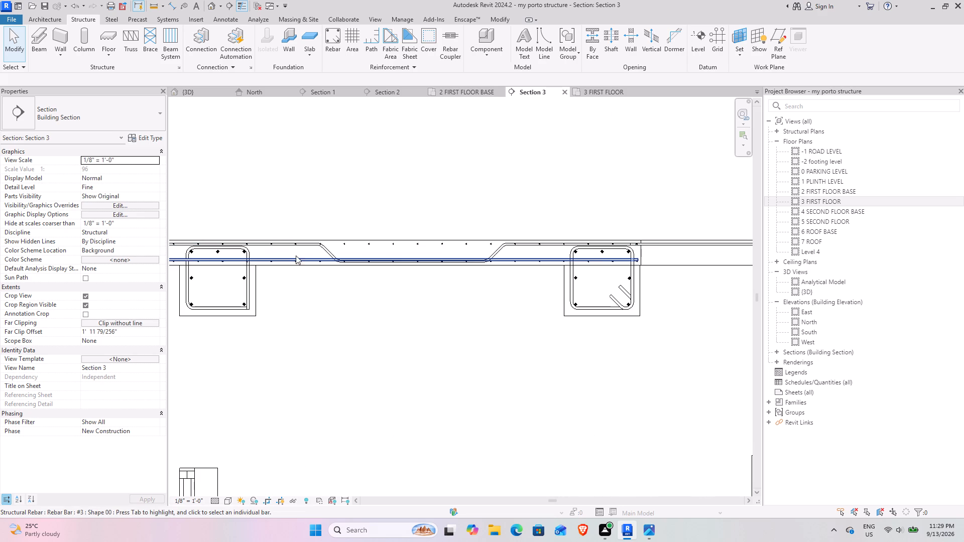
click(298, 257)
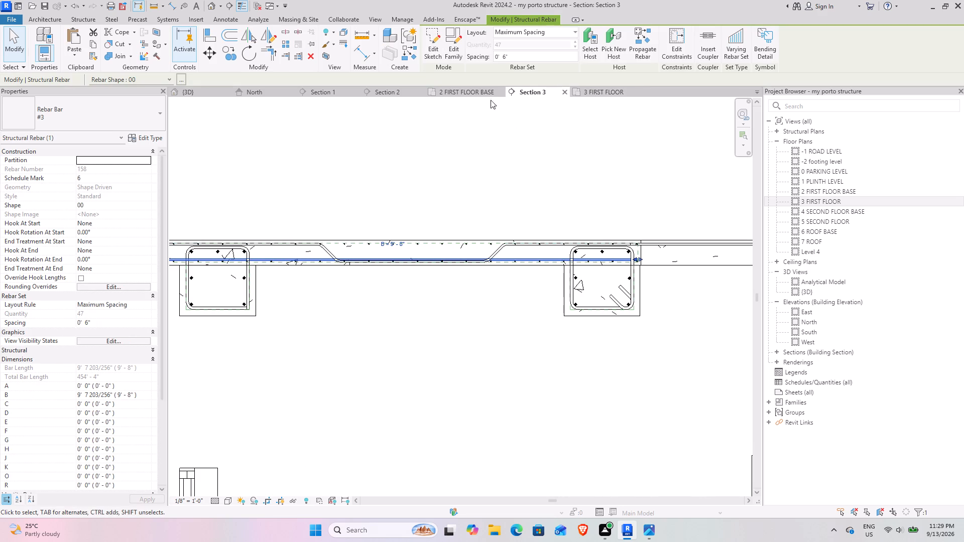
click(461, 97)
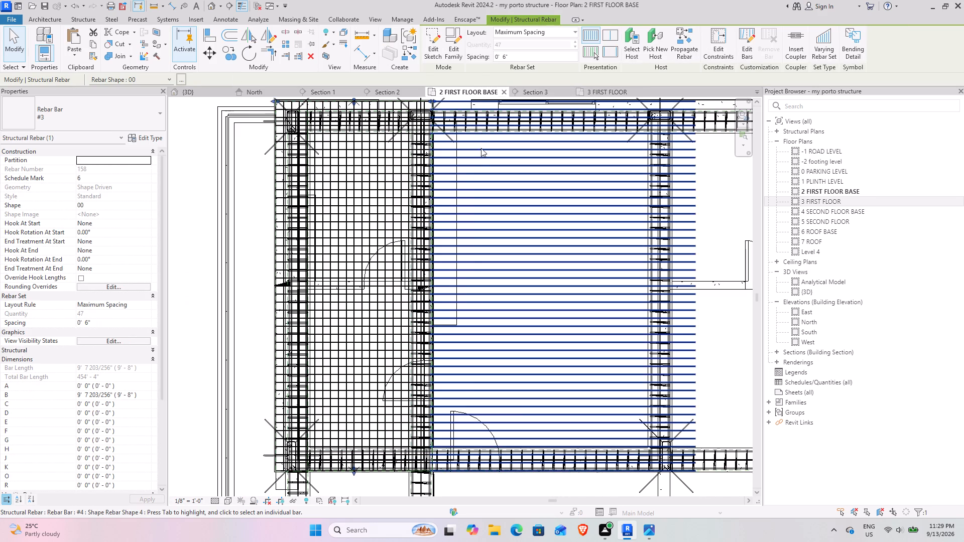
scroll(464, 176, down, 4)
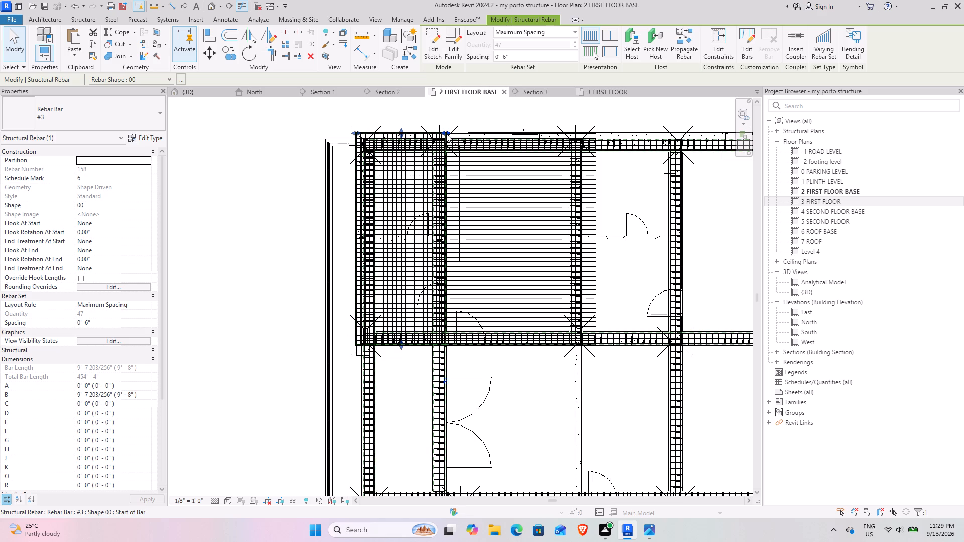
drag(446, 133, 665, 134)
middle_drag(602, 150, 418, 174)
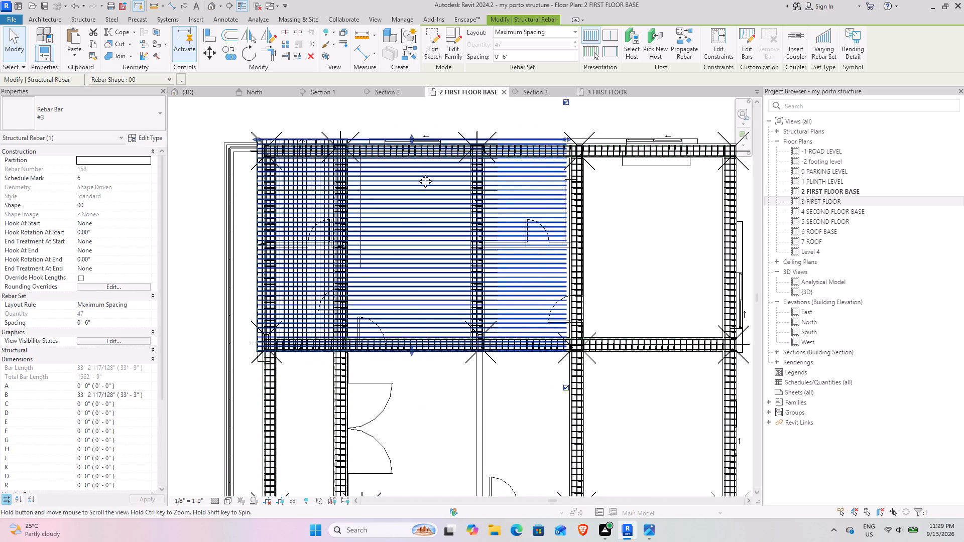
middle_drag(418, 174, 307, 195)
scroll(363, 163, up, 4)
drag(378, 190, 672, 190)
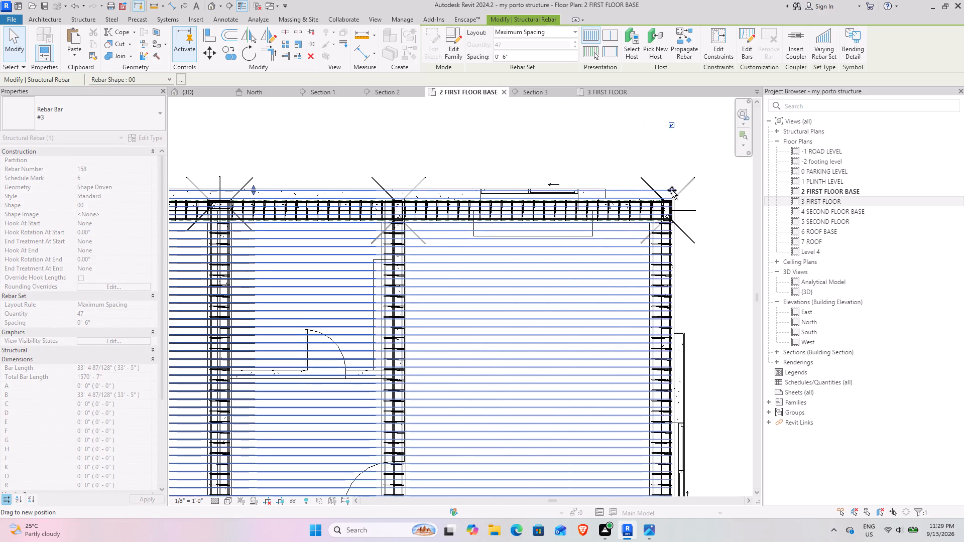
drag(672, 190, 674, 191)
Extend the #3 set's distribution across the adjoining row of bays to the outer face of the beam beside the staircase.
scroll(471, 156, down, 8)
middle_drag(309, 190, 333, 155)
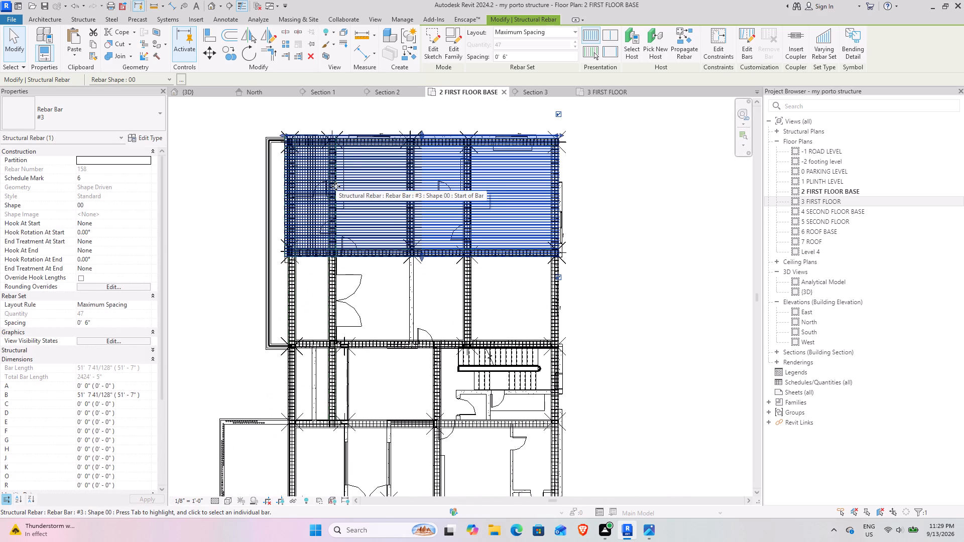
scroll(376, 236, up, 4)
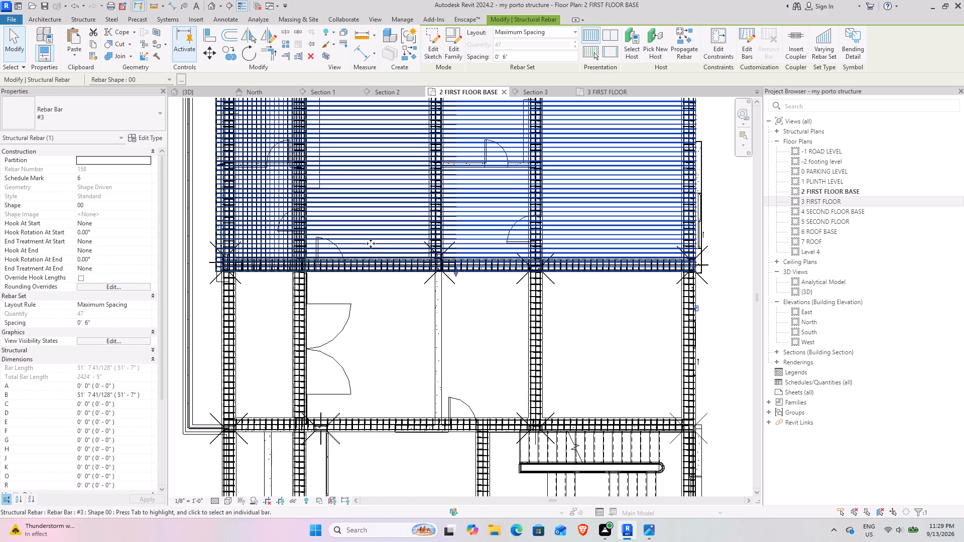
scroll(413, 326, down, 4)
middle_drag(387, 331, 374, 269)
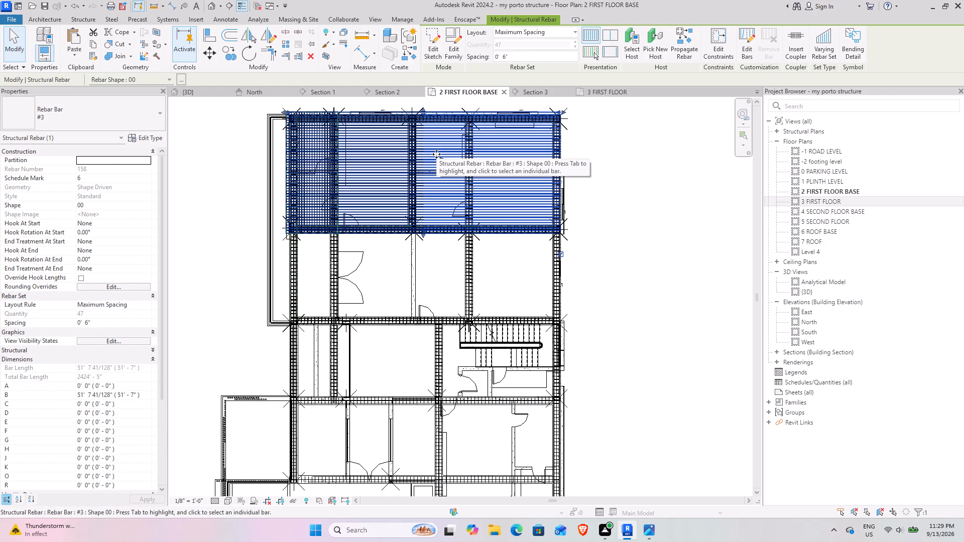
scroll(409, 240, up, 4)
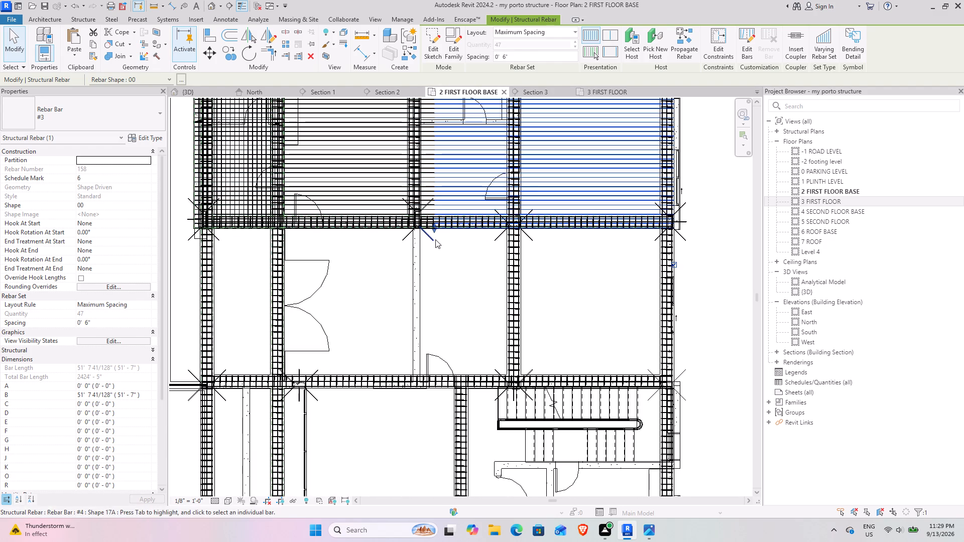
drag(433, 231, 438, 355)
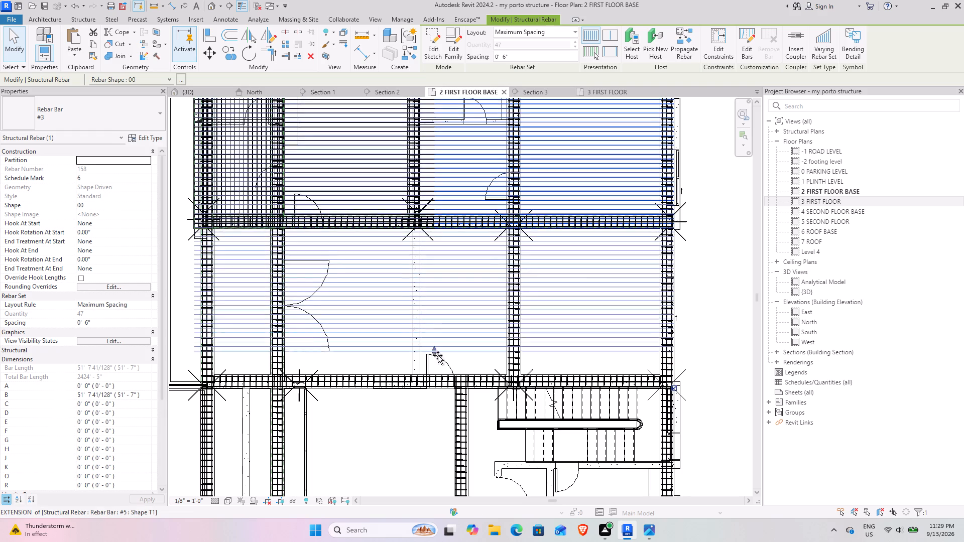
drag(438, 355, 436, 388)
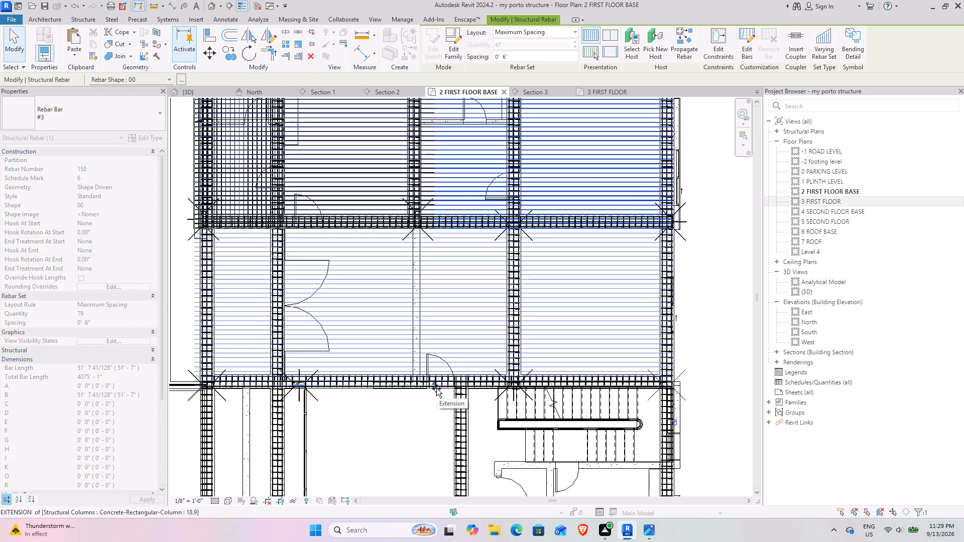
drag(436, 388, 432, 392)
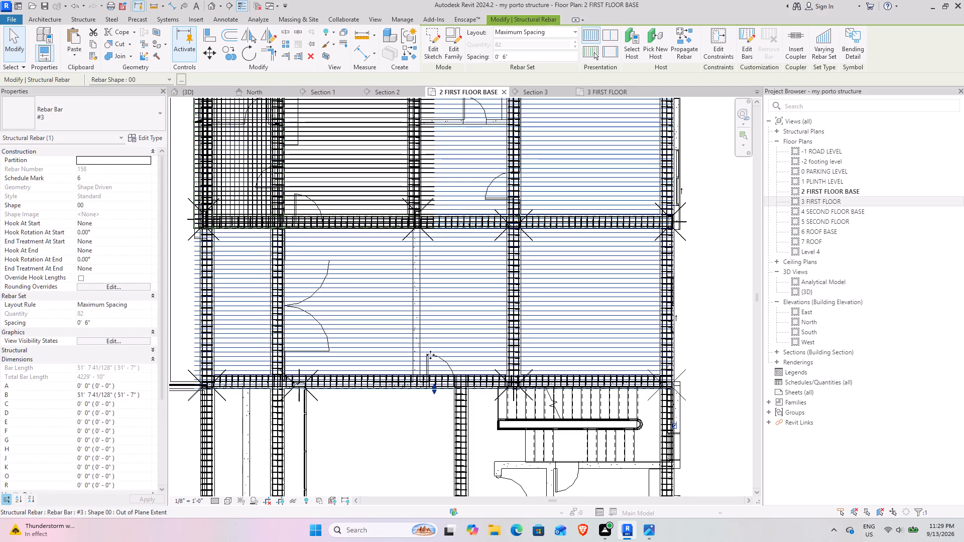
Examine the extended #3 set's edge at the staircase beam and the remaining bays of the 2 FIRST FLOOR BASE plan.
middle_drag(428, 349, 423, 177)
scroll(420, 178, down, 3)
middle_drag(365, 222, 390, 341)
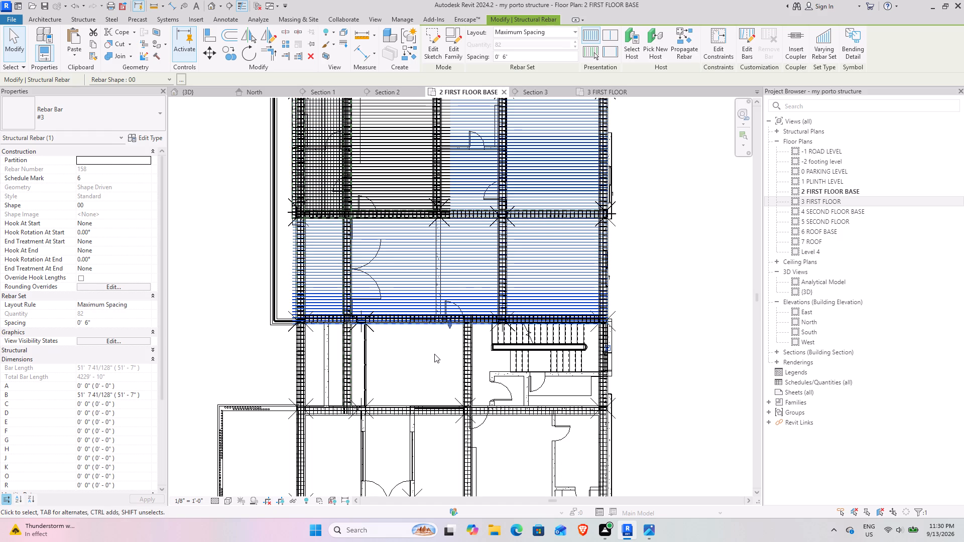
middle_drag(391, 358, 373, 311)
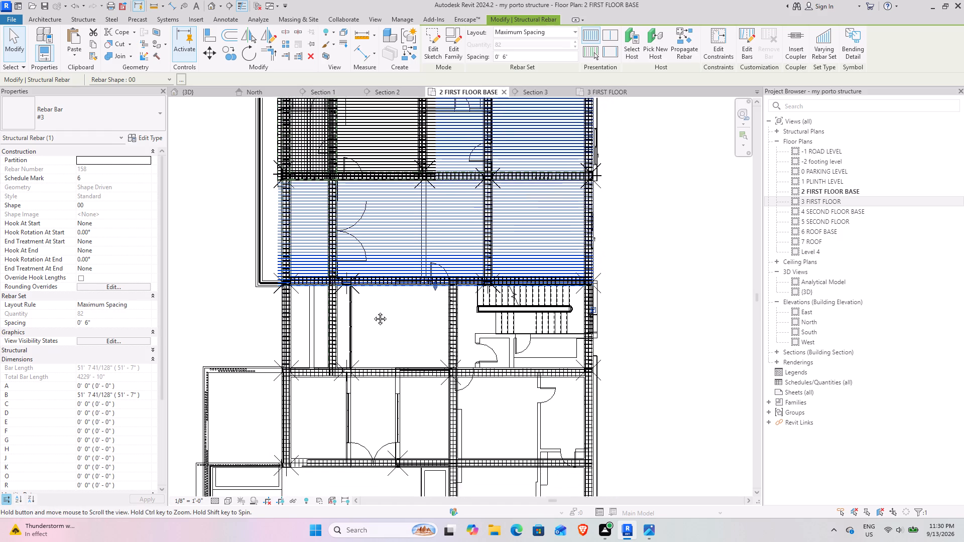
middle_drag(373, 311, 372, 310)
middle_drag(374, 310, 366, 397)
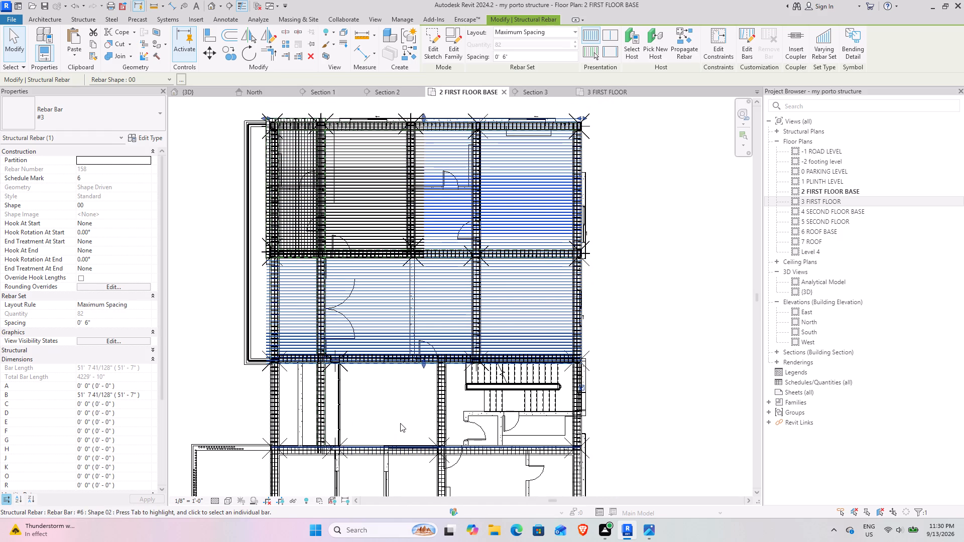
middle_drag(388, 404, 405, 370)
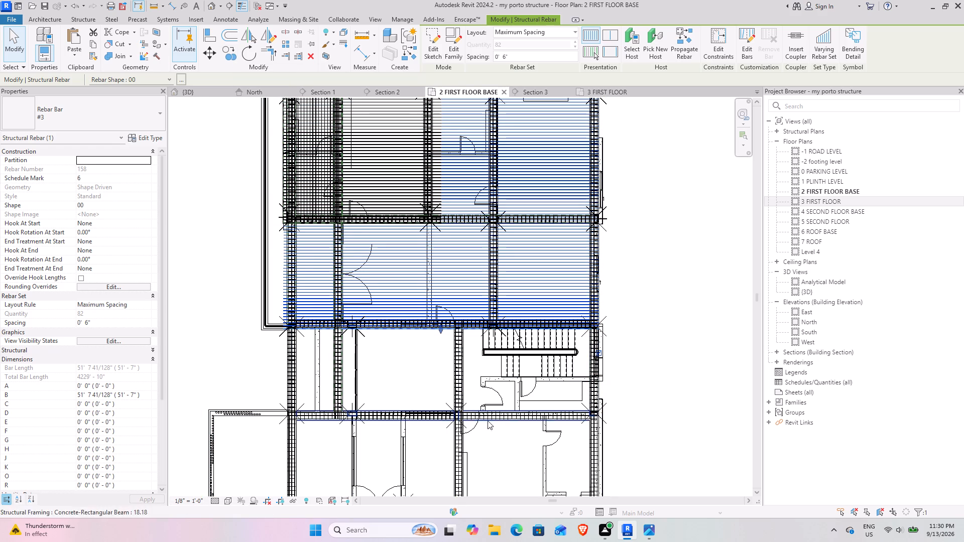
middle_drag(423, 378, 440, 291)
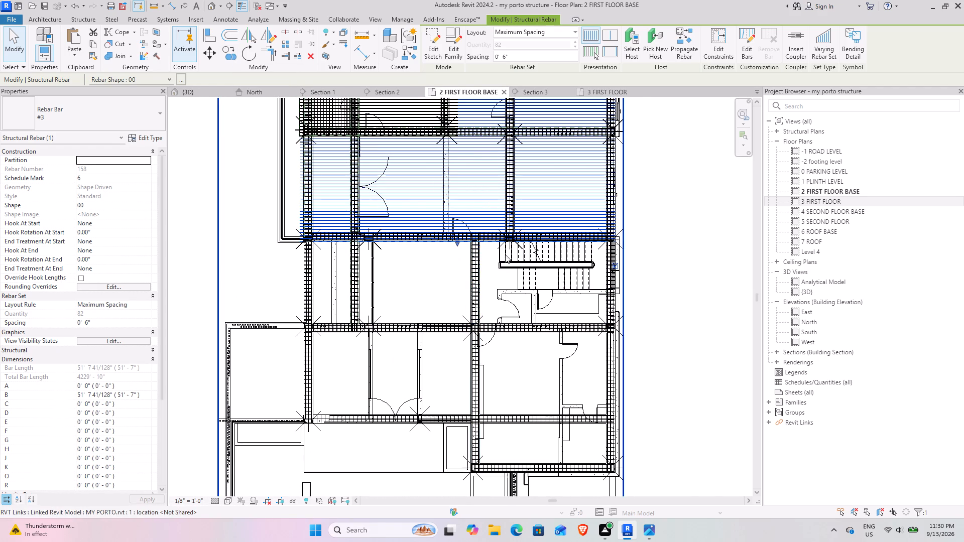
scroll(496, 243, up, 8)
middle_drag(482, 251, 499, 327)
scroll(484, 337, up, 2)
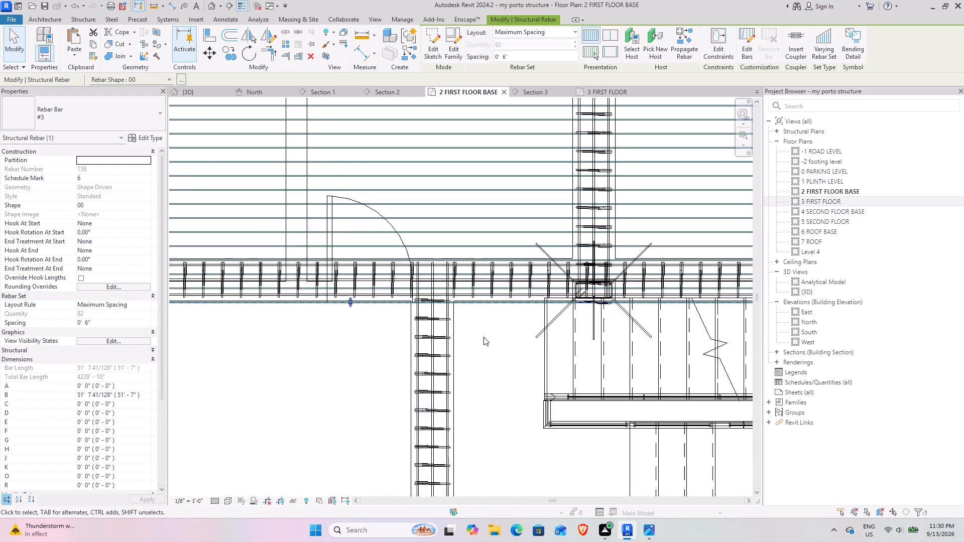
scroll(484, 337, up, 2)
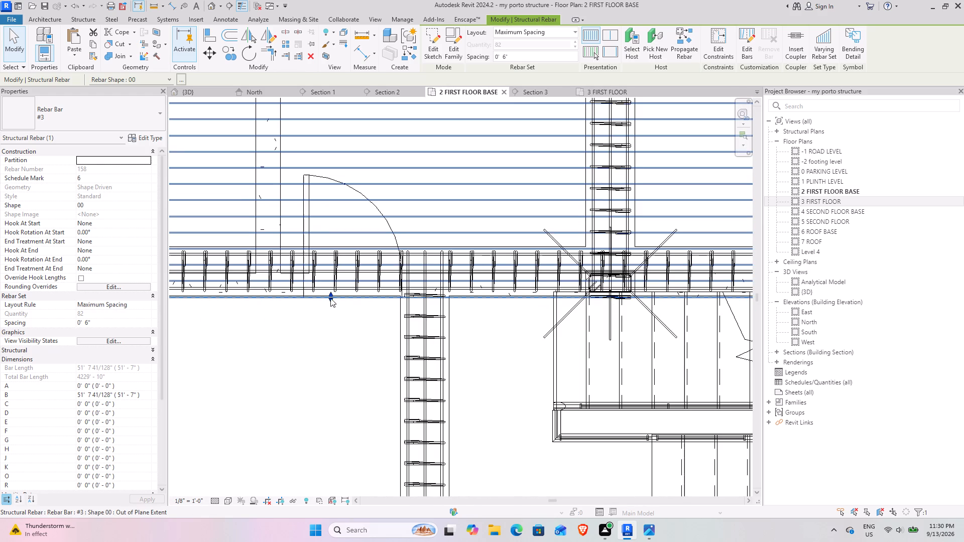
scroll(506, 331, down, 10)
middle_drag(419, 342, 405, 223)
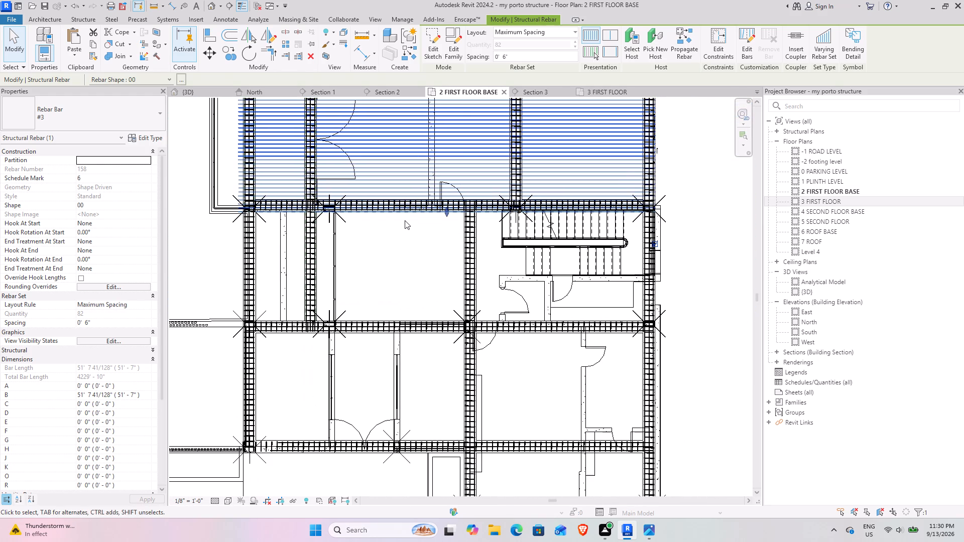
middle_drag(442, 274, 435, 236)
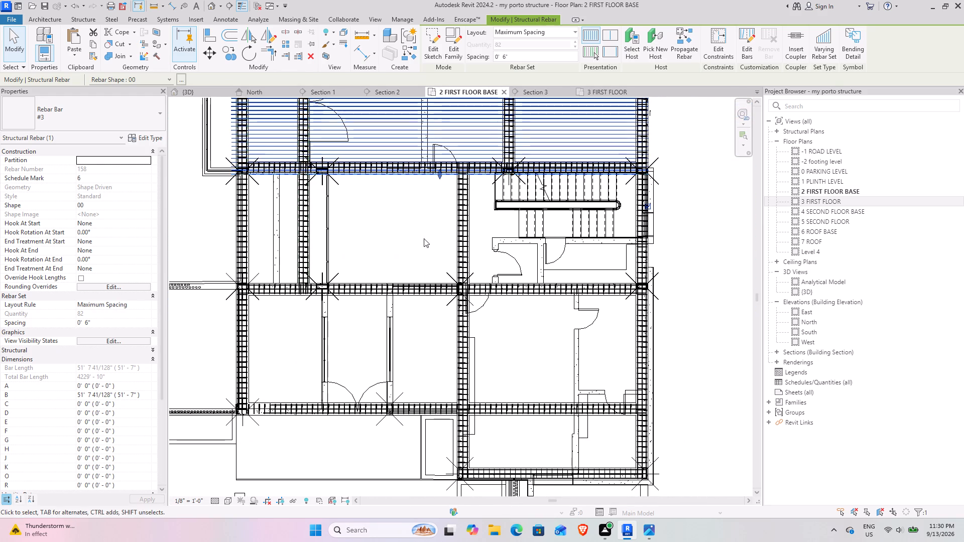
middle_drag(413, 184, 399, 273)
scroll(393, 275, down, 5)
middle_drag(391, 280, 389, 333)
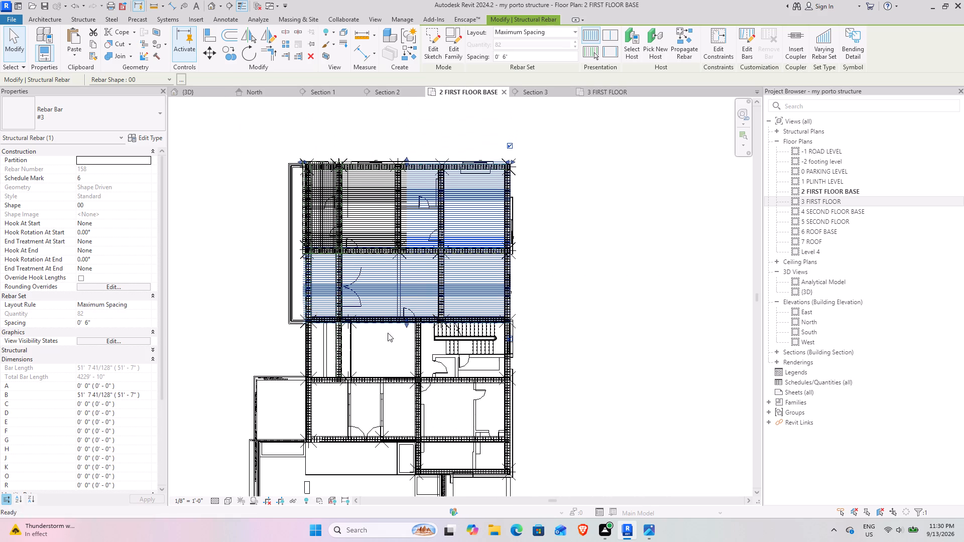
Check the extended #3 set in Section 3 and return to the 2 FIRST FLOOR BASE plan.
click(541, 93)
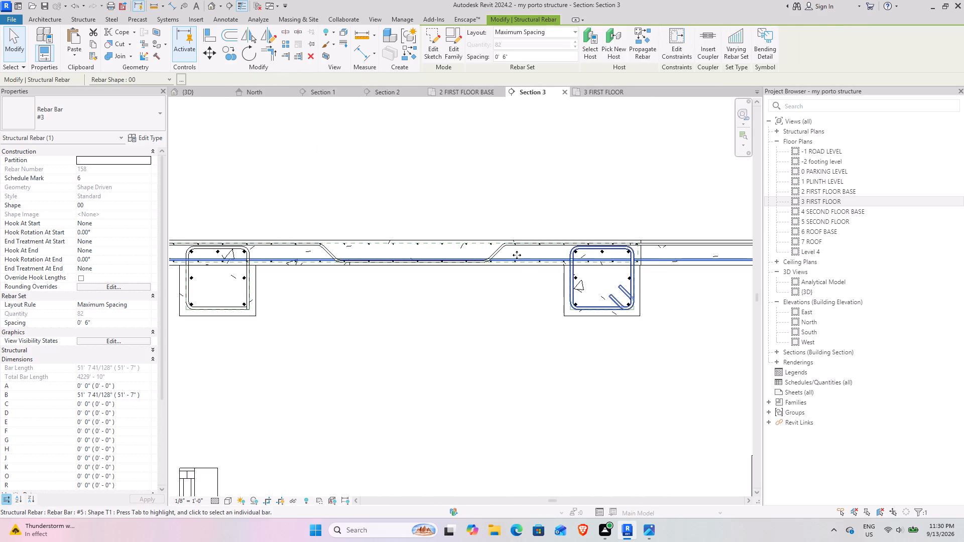
scroll(515, 252, up, 5)
scroll(536, 196, down, 5)
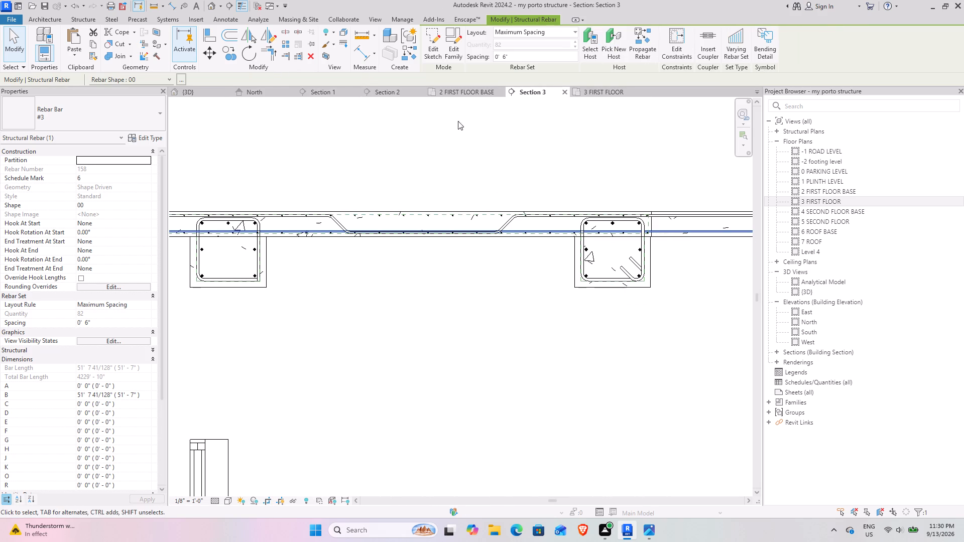
click(456, 90)
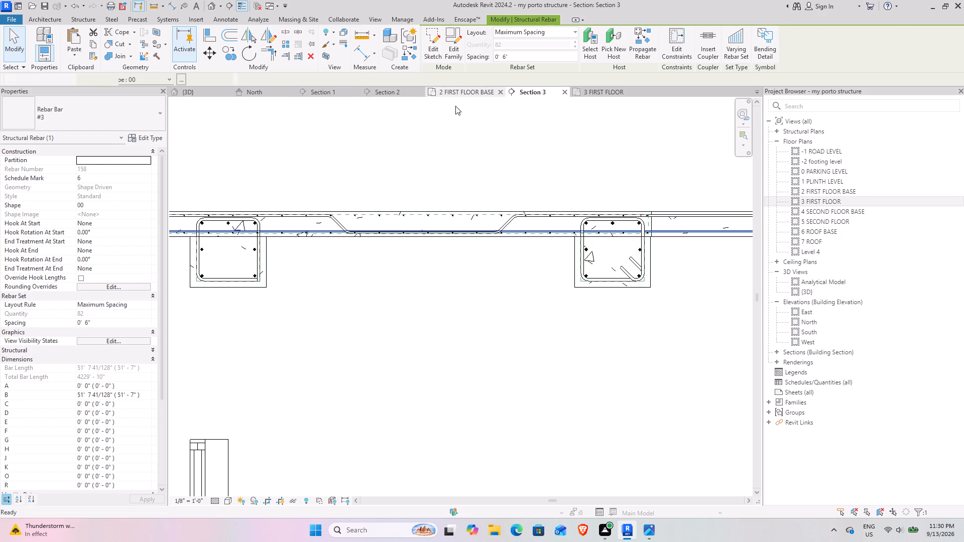
Examine the extended straight #3 set against the beams in the 2 FIRST FLOOR BASE plan and along Section 3.
middle_drag(411, 339, 407, 259)
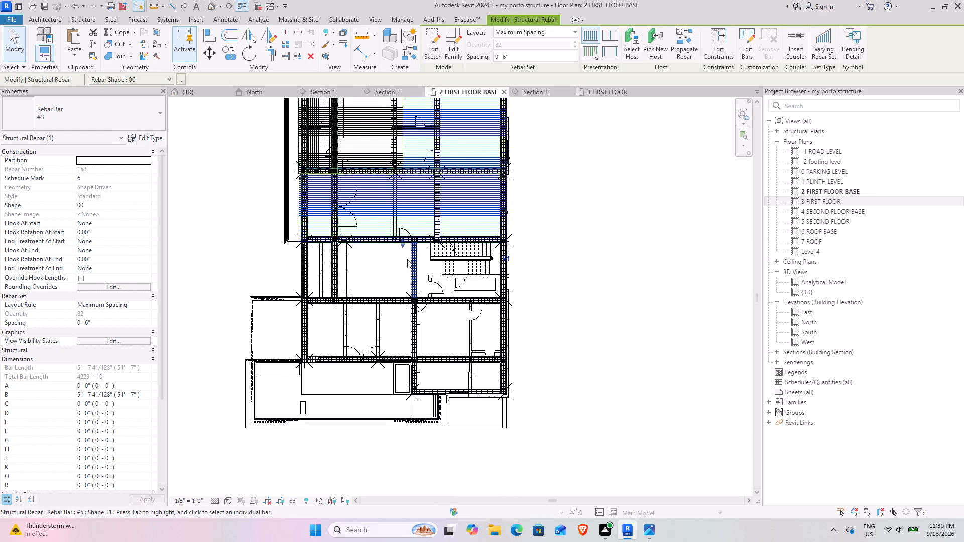
middle_drag(407, 259, 410, 299)
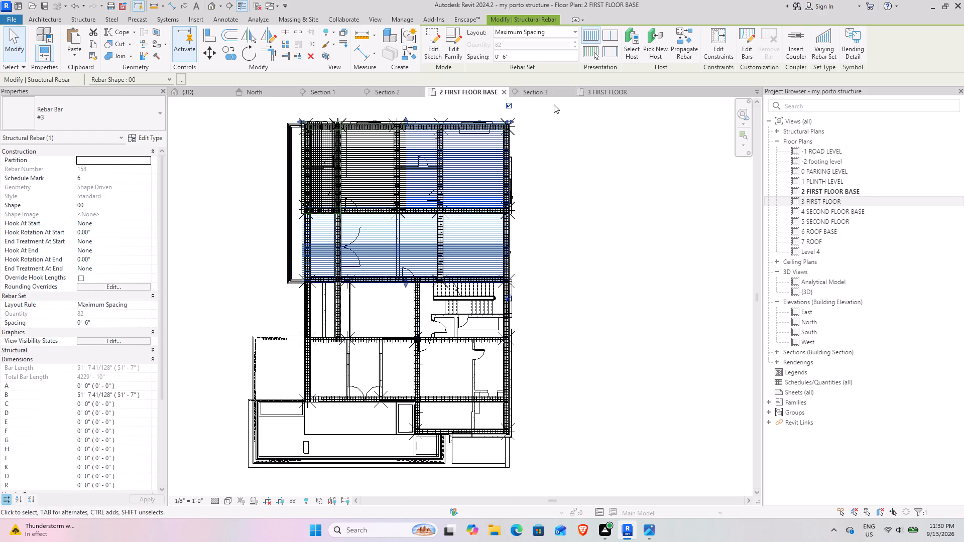
click(544, 97)
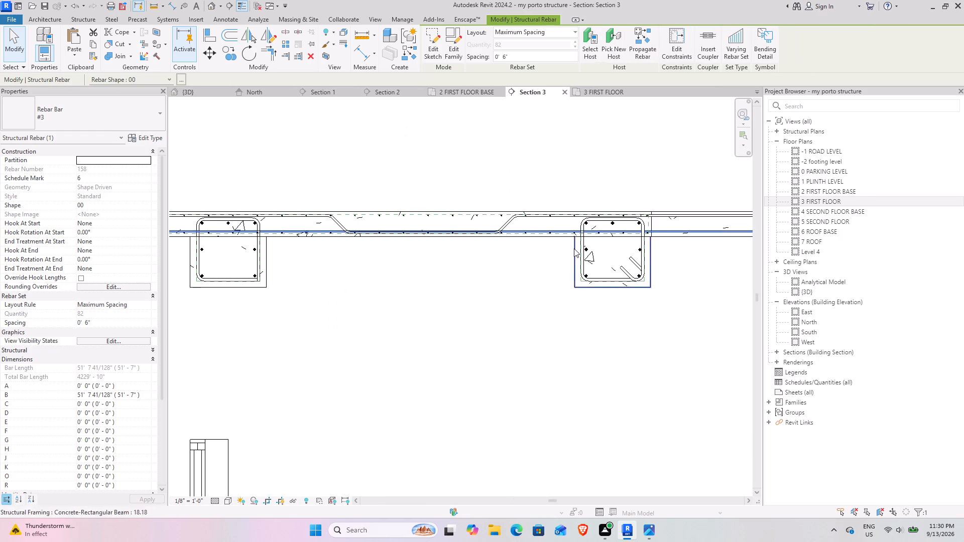
scroll(534, 264, down, 10)
middle_drag(604, 297, 387, 309)
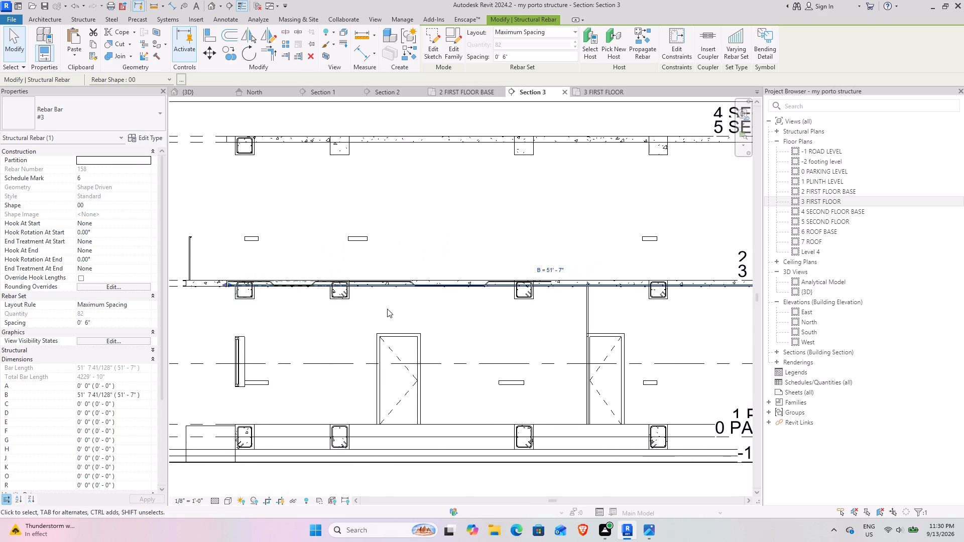
middle_drag(498, 301, 211, 293)
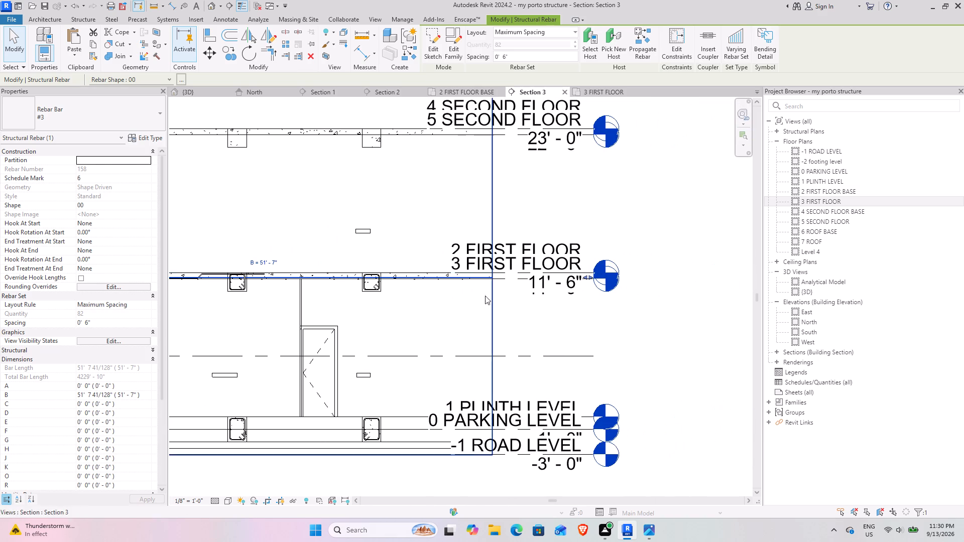
middle_drag(375, 296, 650, 298)
scroll(344, 301, down, 2)
middle_drag(298, 298, 358, 296)
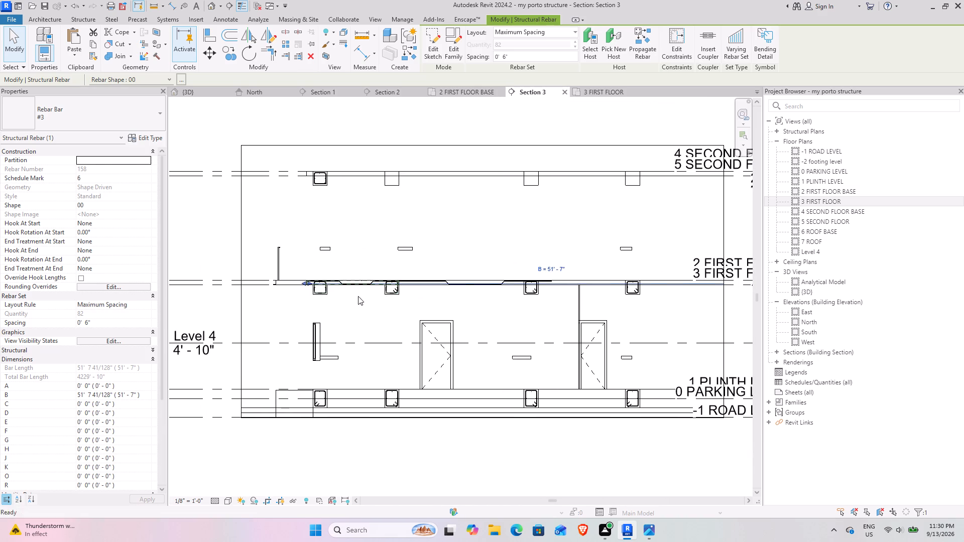
In the 2 FIRST FLOOR BASE plan, lengthen the straight #3 set past the corner columns to the slab's outer edge, making B about 54'-8".
click(453, 91)
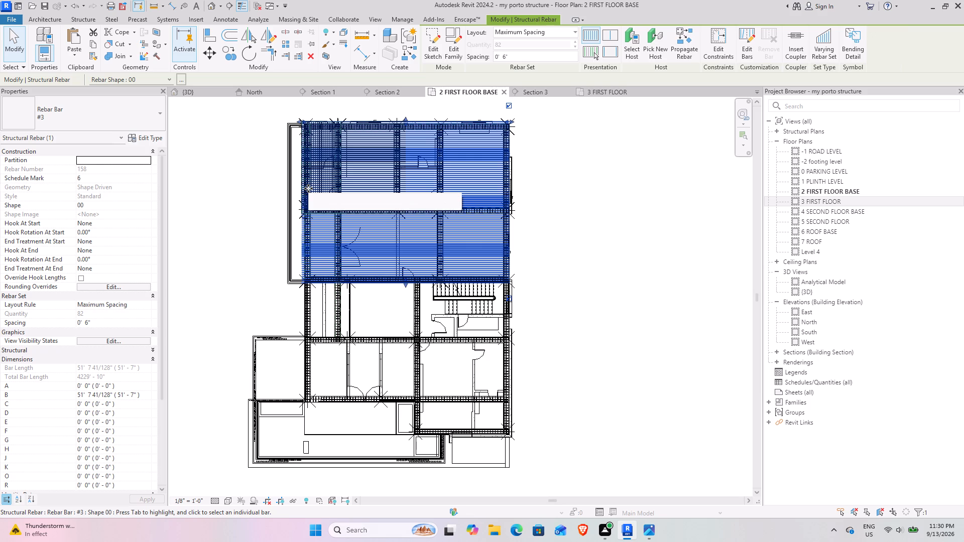
scroll(302, 187, up, 8)
middle_drag(307, 199, 315, 356)
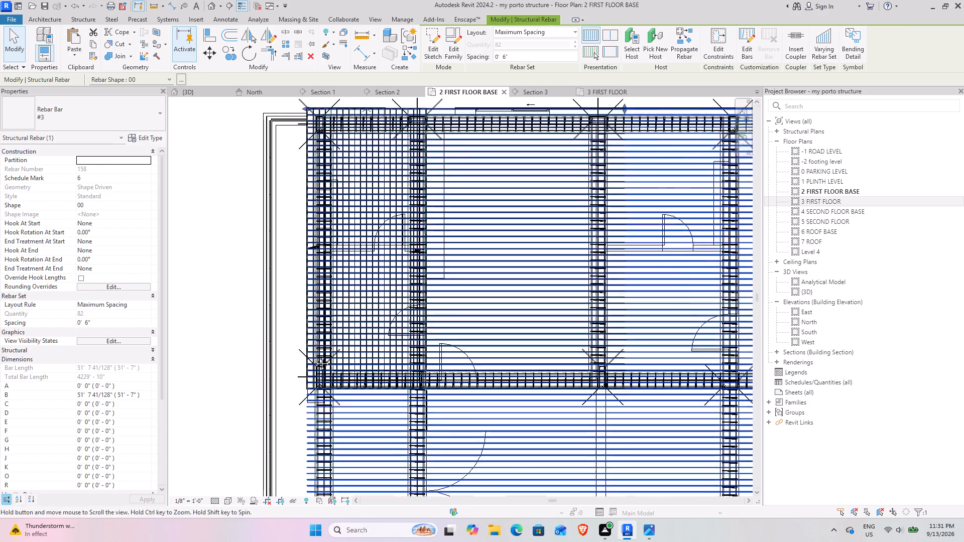
middle_drag(315, 356, 319, 377)
drag(315, 170, 293, 173)
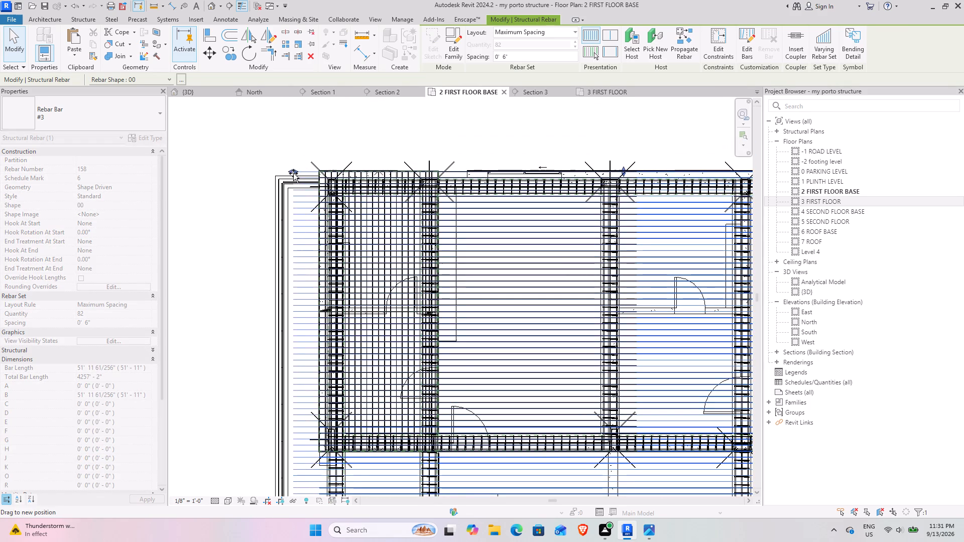
drag(293, 173, 279, 172)
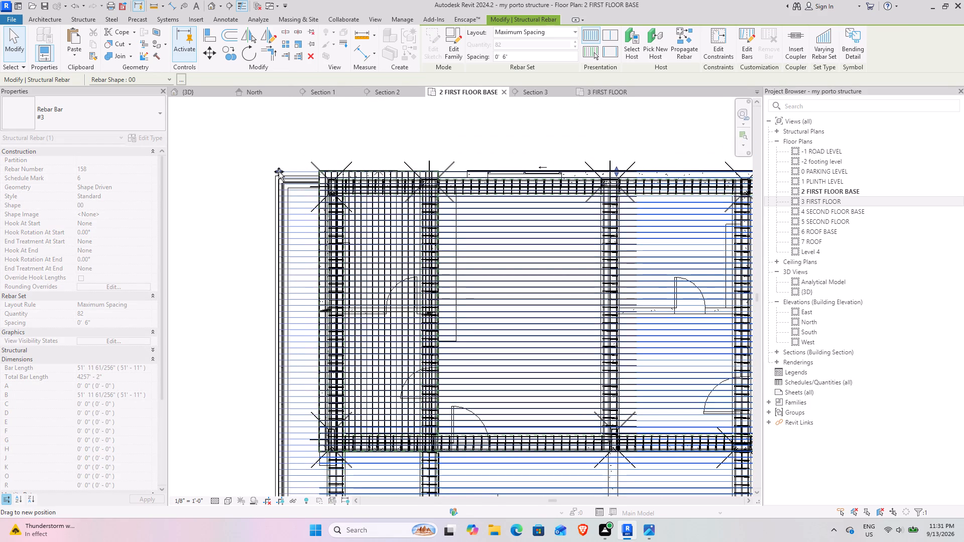
drag(279, 172, 282, 173)
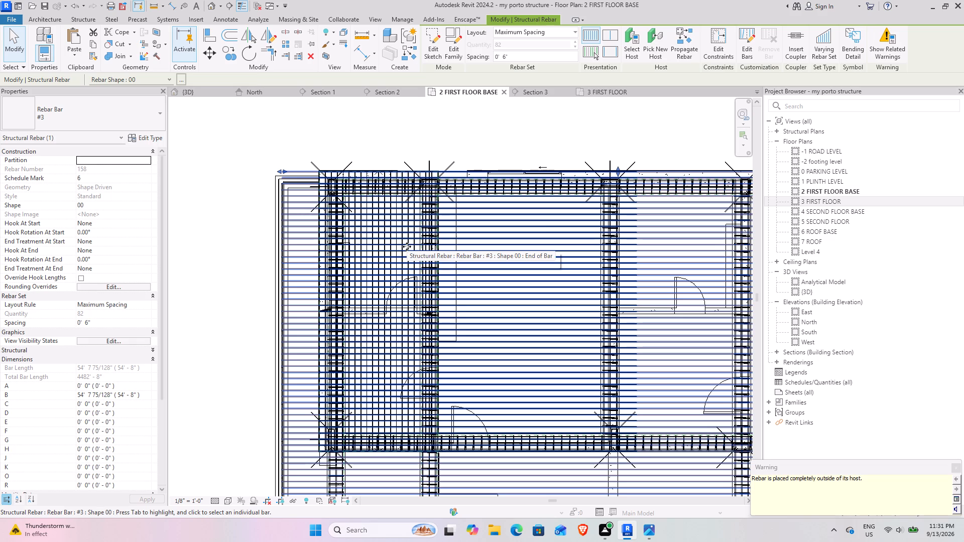
Examine the lengthened #3 set's ends at the slab edge and the unreinforced bays around and beyond the staircase.
scroll(407, 246, down, 4)
scroll(351, 174, up, 9)
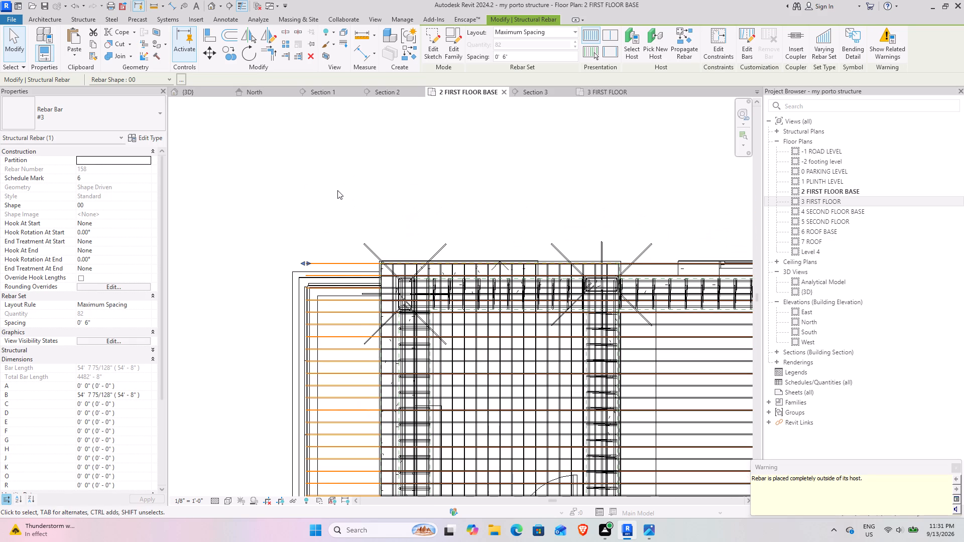
scroll(337, 190, down, 11)
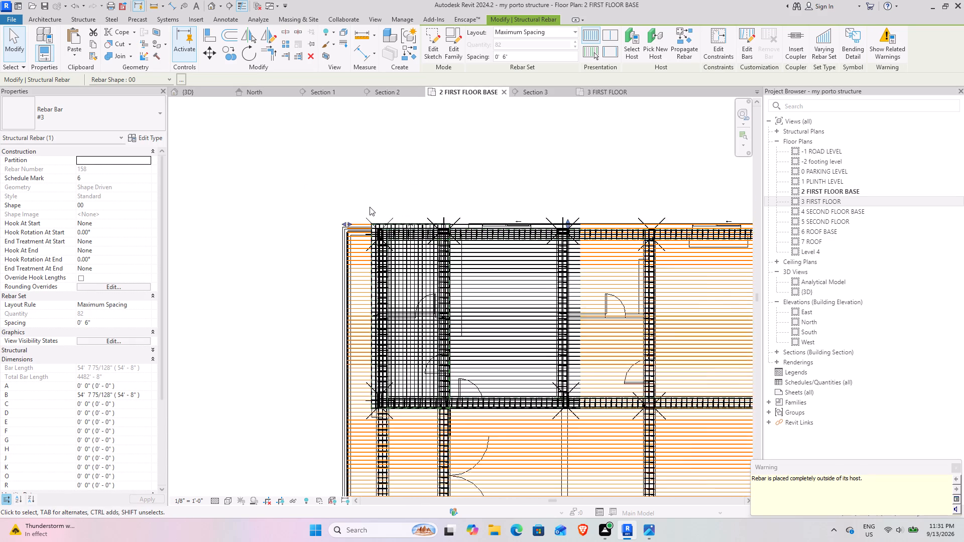
scroll(370, 207, down, 7)
middle_drag(393, 231, 363, 193)
scroll(381, 246, up, 7)
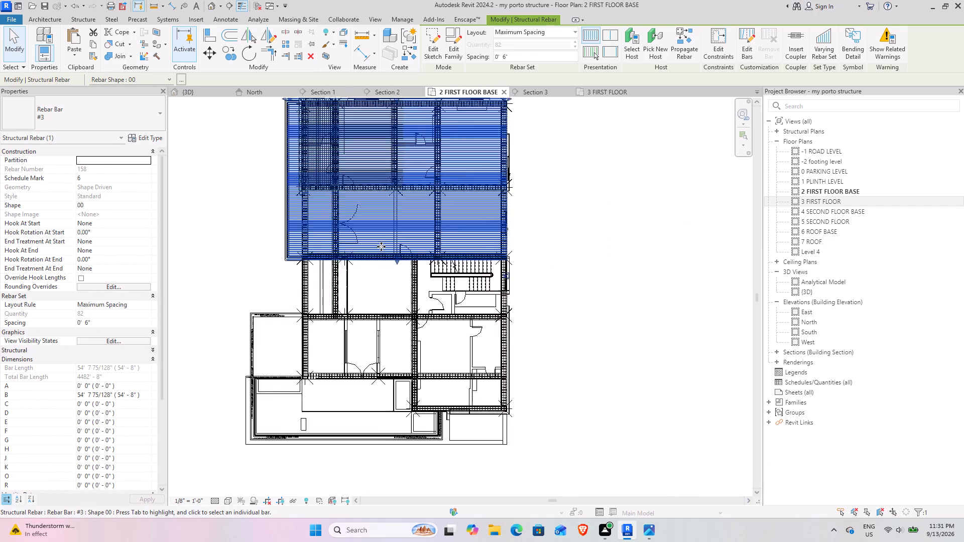
scroll(381, 246, up, 2)
middle_drag(399, 364, 414, 395)
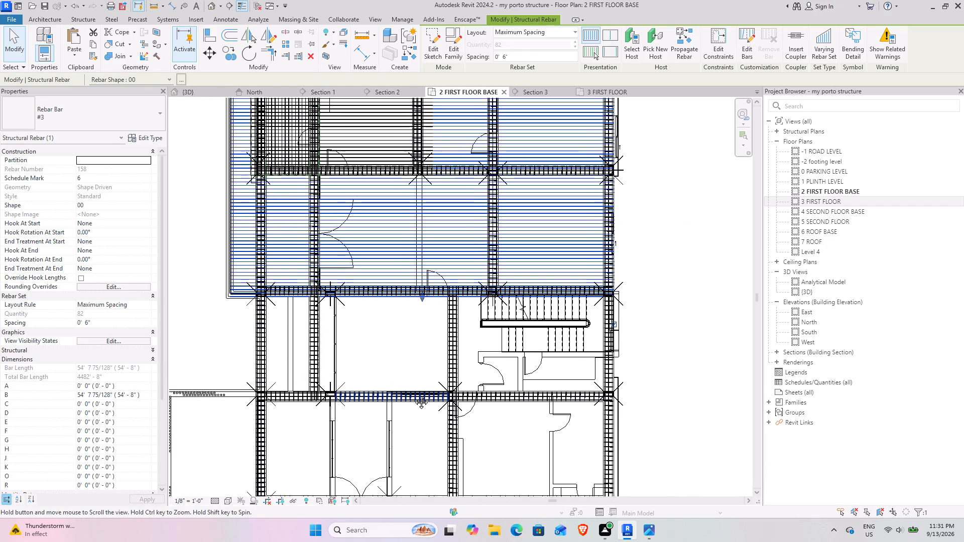
middle_drag(414, 395, 422, 420)
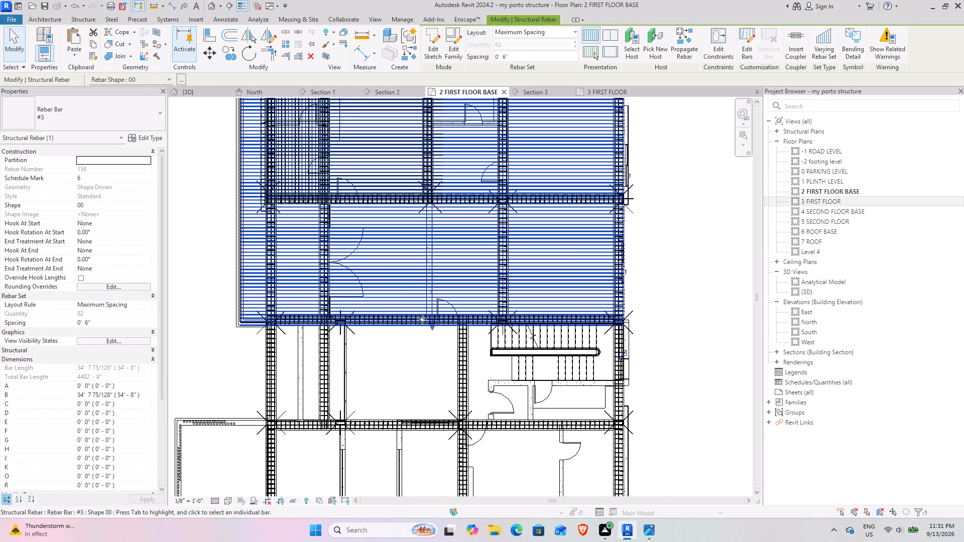
scroll(418, 245, down, 4)
middle_drag(424, 245, 429, 302)
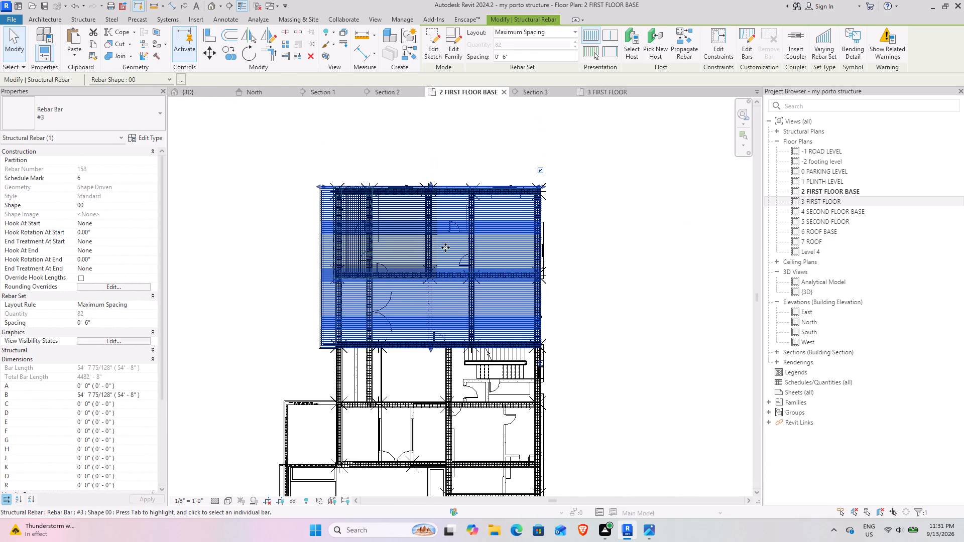
scroll(402, 378, up, 3)
scroll(398, 369, down, 4)
middle_drag(395, 367, 377, 278)
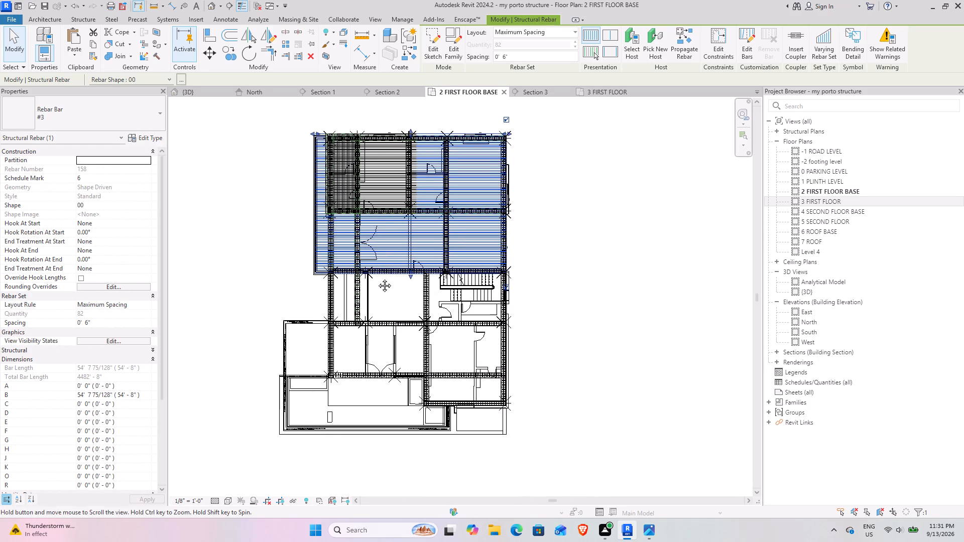
middle_drag(377, 278, 376, 275)
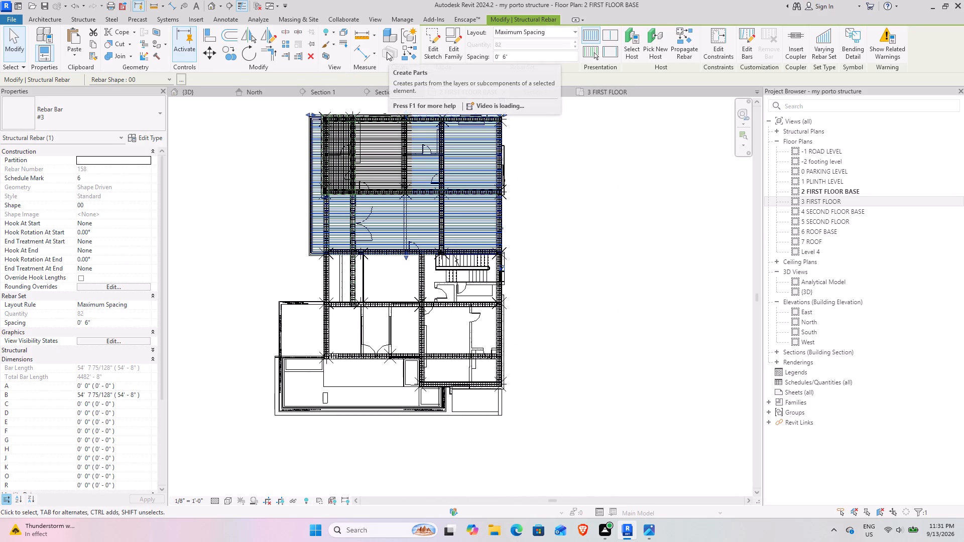
Copy the straight #3 set from its first bar to its last bar at the staircase beam, covering the bays beyond.
click(226, 51)
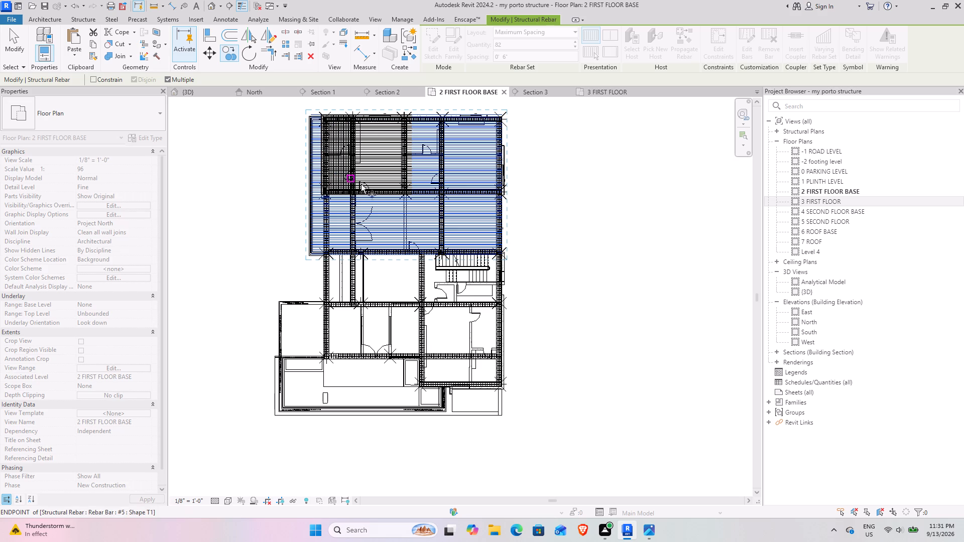
scroll(314, 102, up, 8)
scroll(434, 115, up, 4)
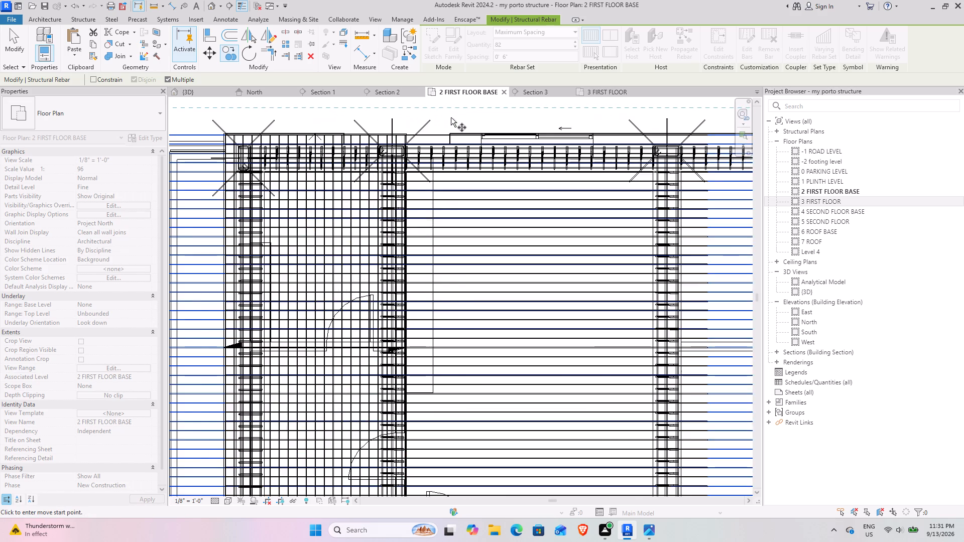
scroll(451, 117, up, 4)
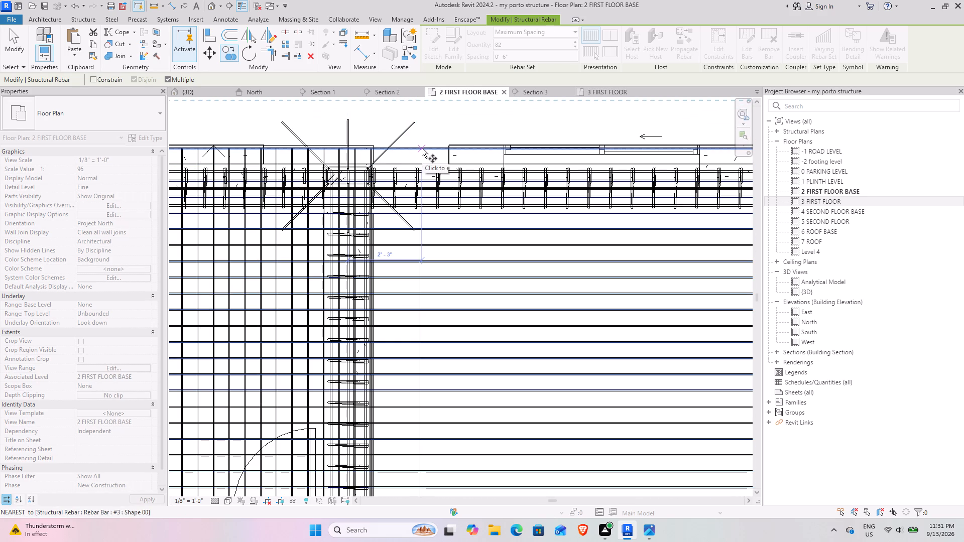
scroll(411, 156, down, 4)
middle_drag(413, 156, 498, 157)
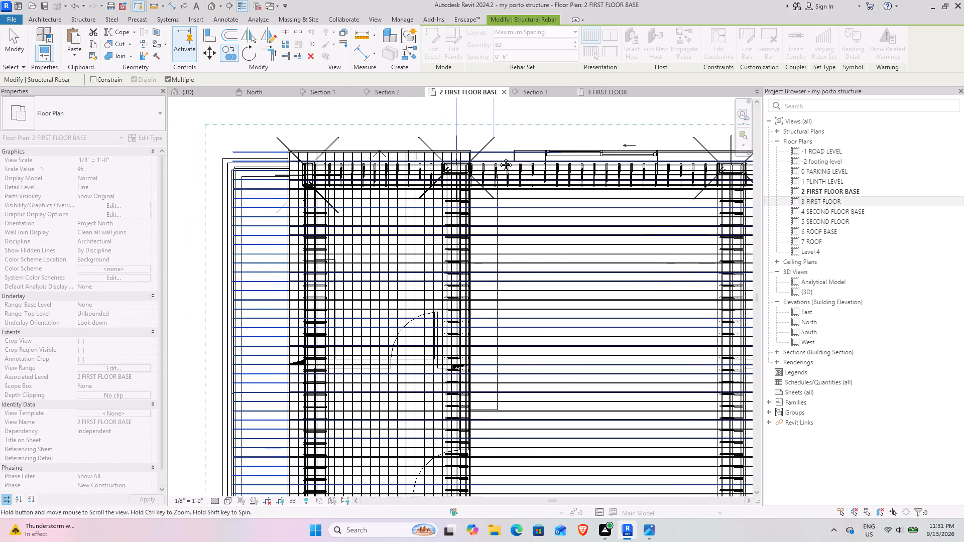
middle_drag(498, 157, 476, 166)
click(475, 160)
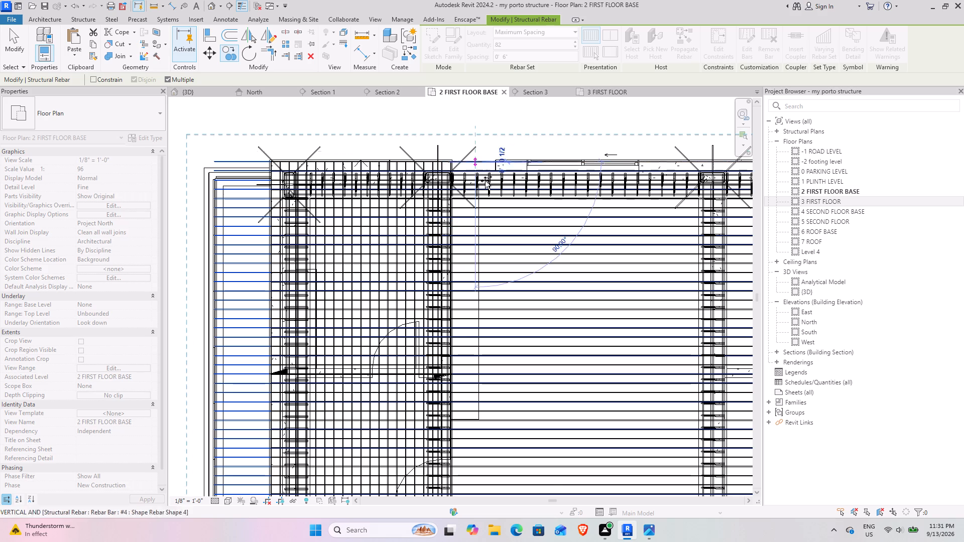
scroll(499, 209, down, 13)
middle_drag(507, 273, 469, 159)
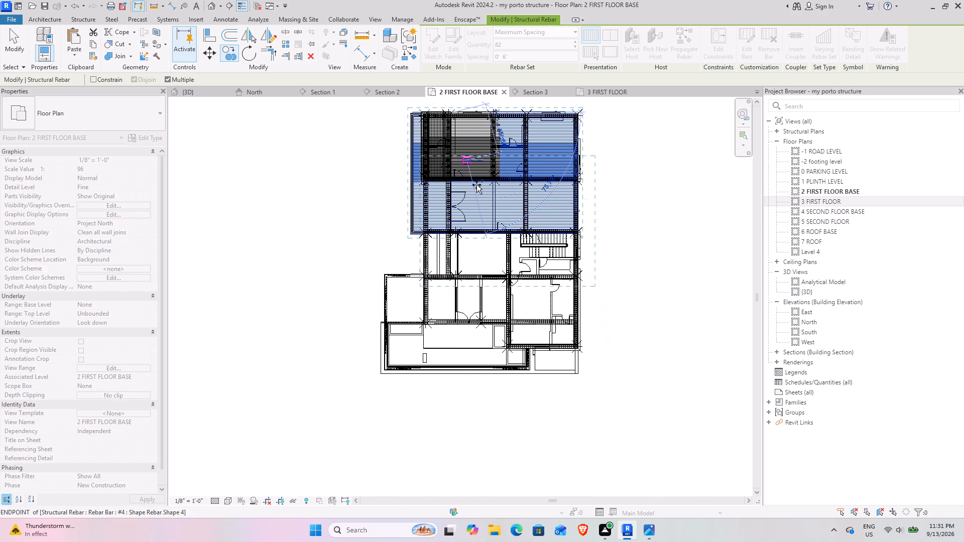
scroll(470, 246, up, 12)
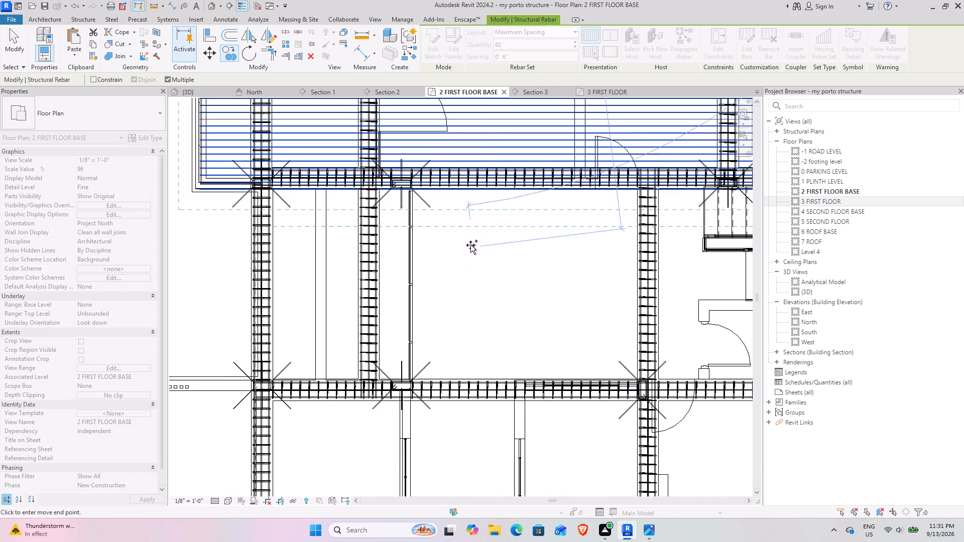
scroll(468, 239, up, 4)
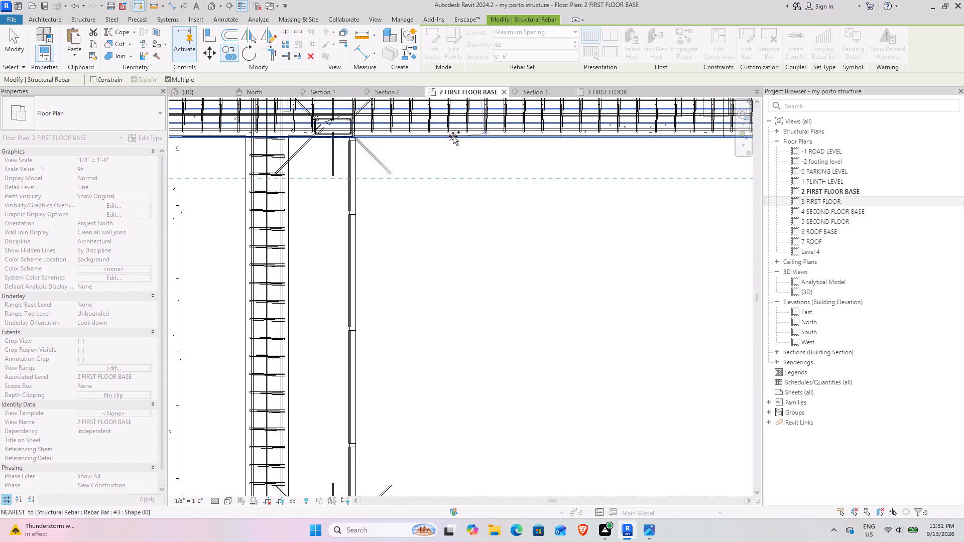
click(453, 136)
scroll(507, 186, down, 10)
middle_drag(526, 215, 460, 195)
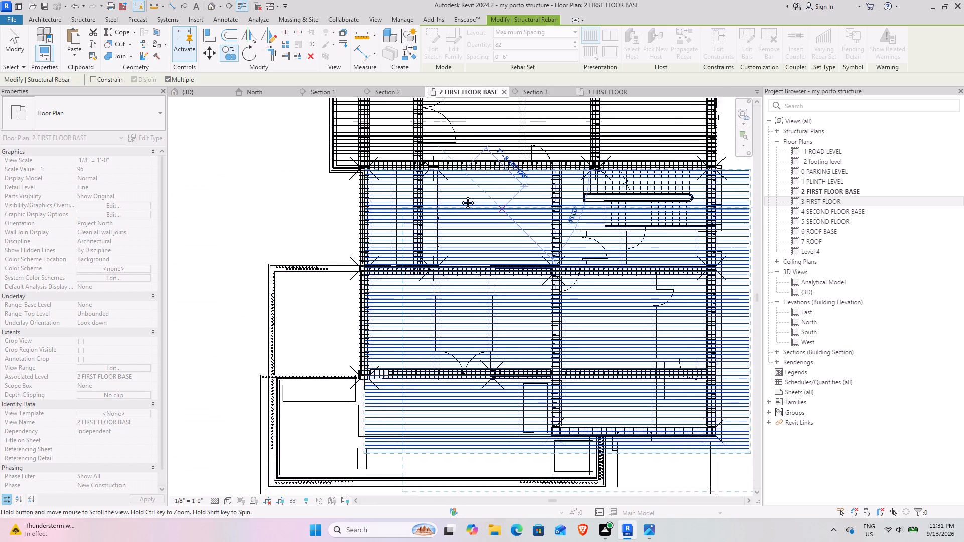
middle_drag(460, 195, 443, 188)
key(Escape)
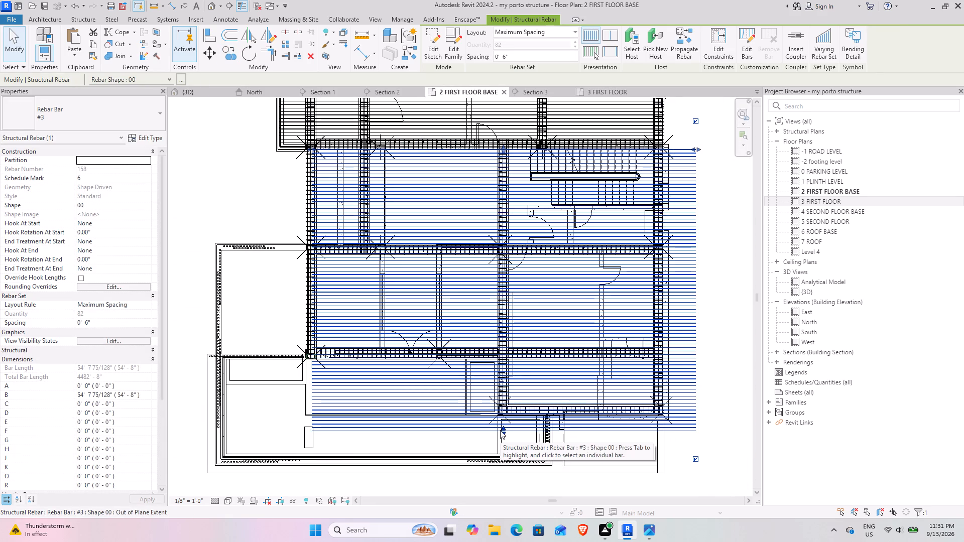
Pull the copied #3 set's distribution back to the outer face of the last beam beyond the staircase bays.
drag(503, 434, 503, 434)
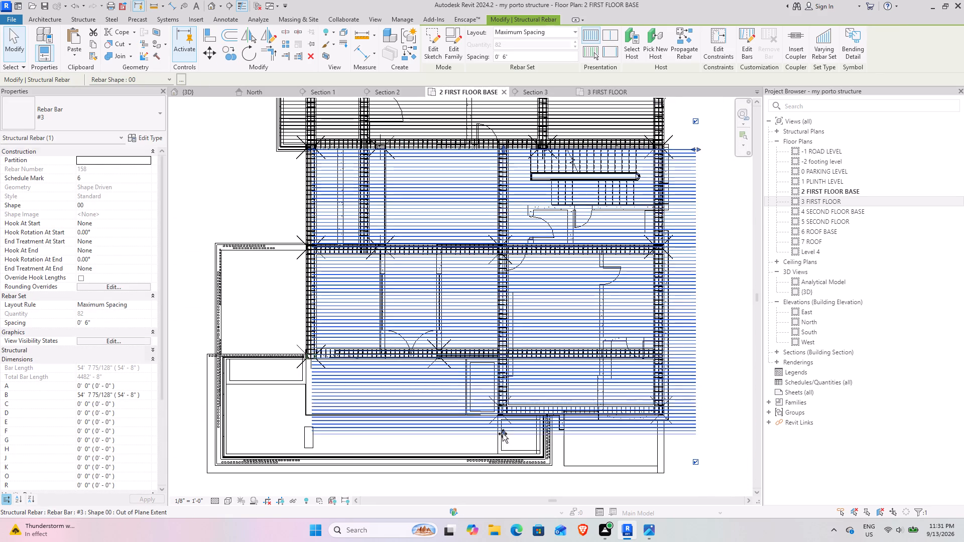
drag(503, 434, 504, 344)
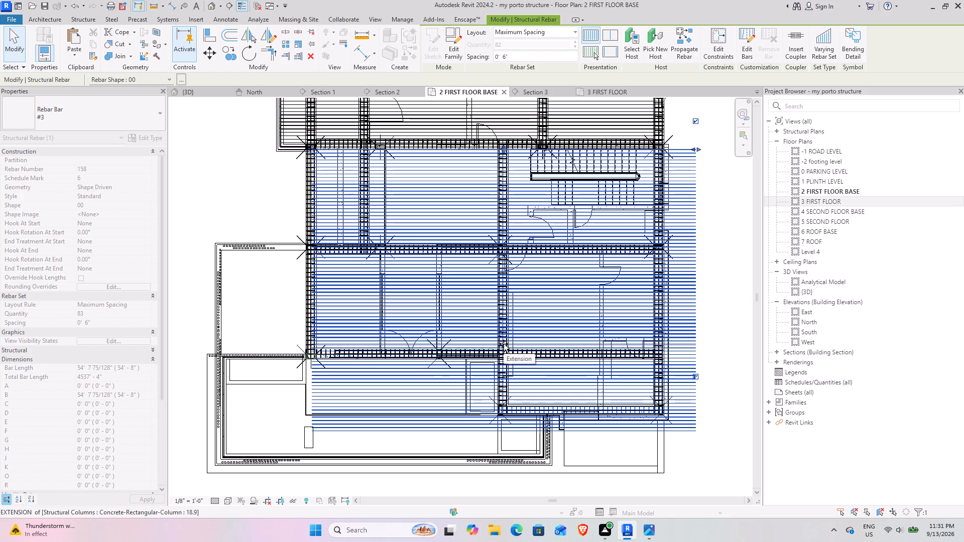
drag(504, 344, 503, 410)
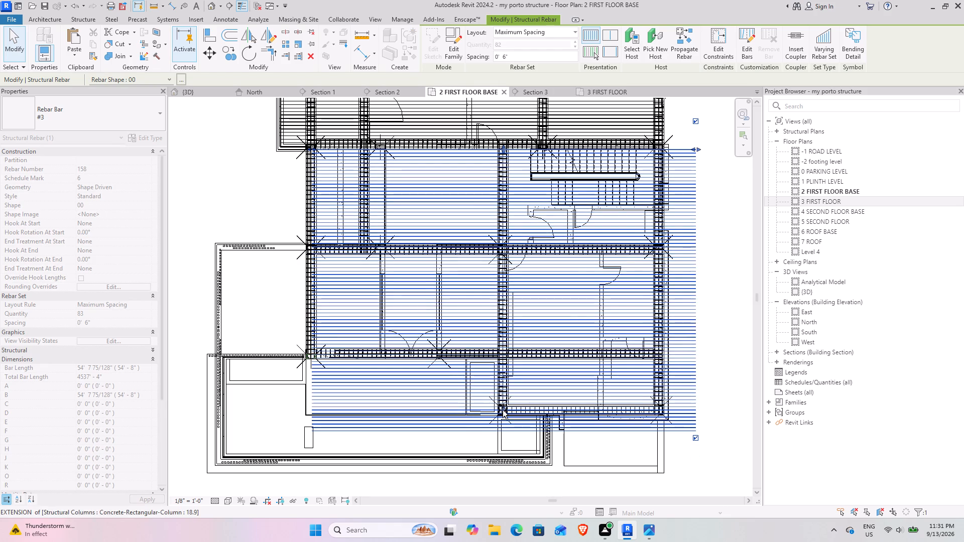
drag(503, 410, 506, 418)
scroll(505, 418, up, 8)
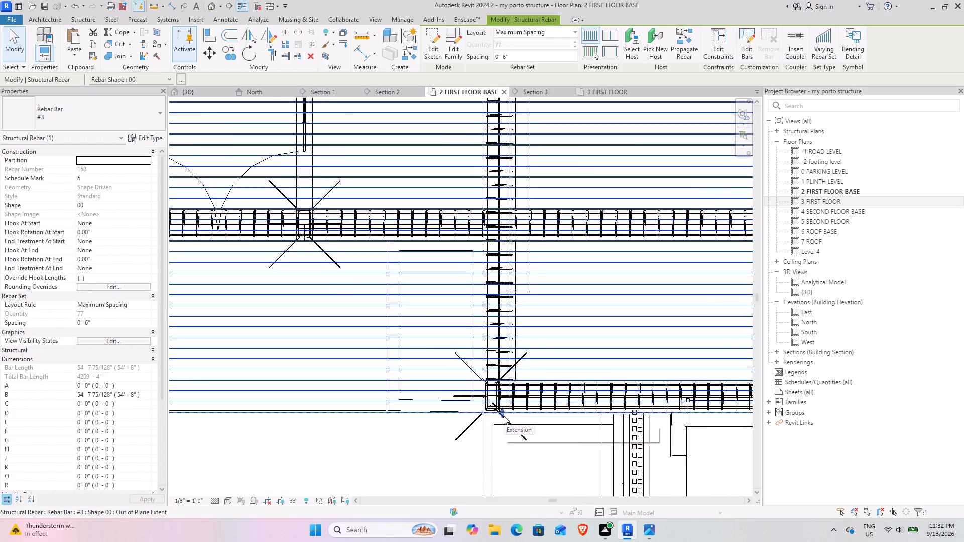
scroll(504, 416, up, 2)
scroll(536, 354, down, 5)
middle_drag(569, 267, 477, 362)
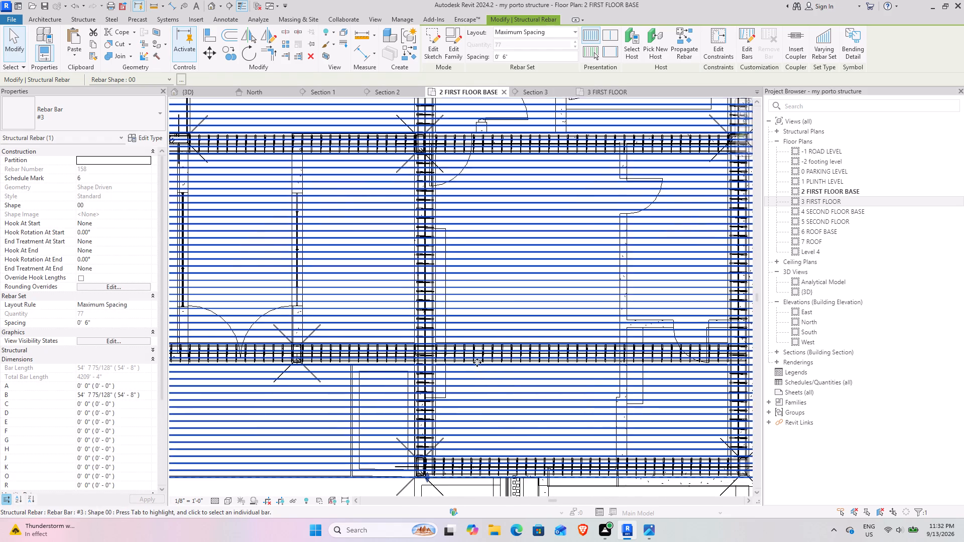
scroll(479, 339, down, 5)
middle_drag(525, 296, 454, 331)
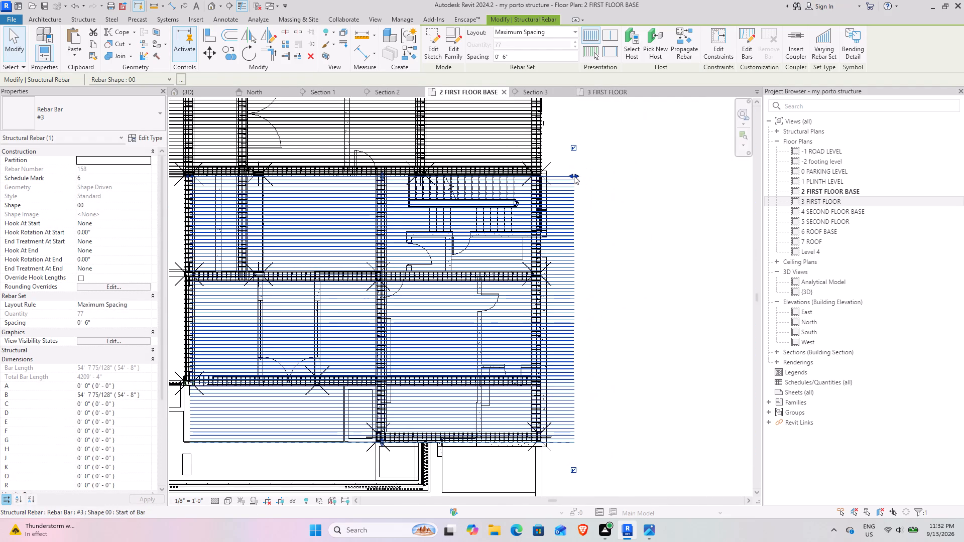
Shorten the copied #3 set at the stair side to the staircase's near edge, making B about 31'-0".
drag(574, 176, 522, 177)
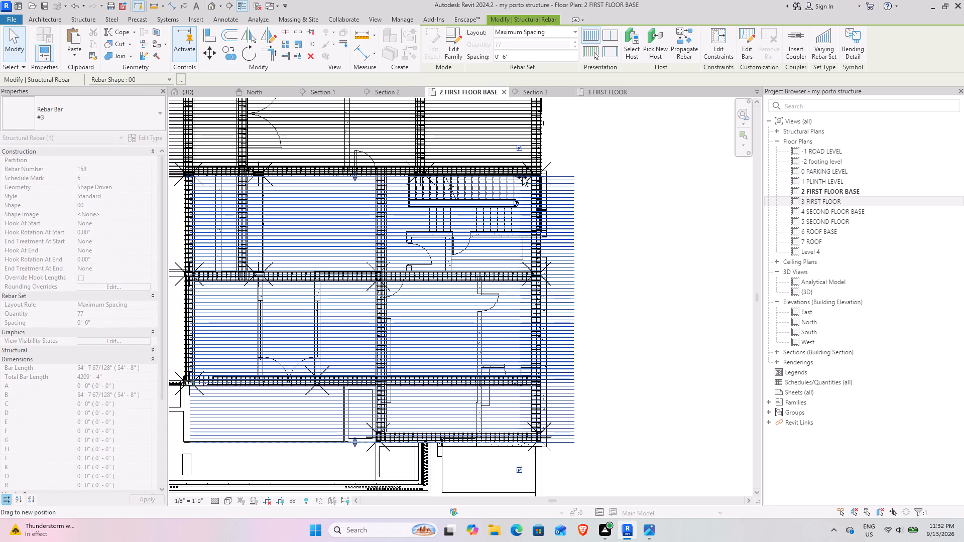
drag(522, 177, 399, 179)
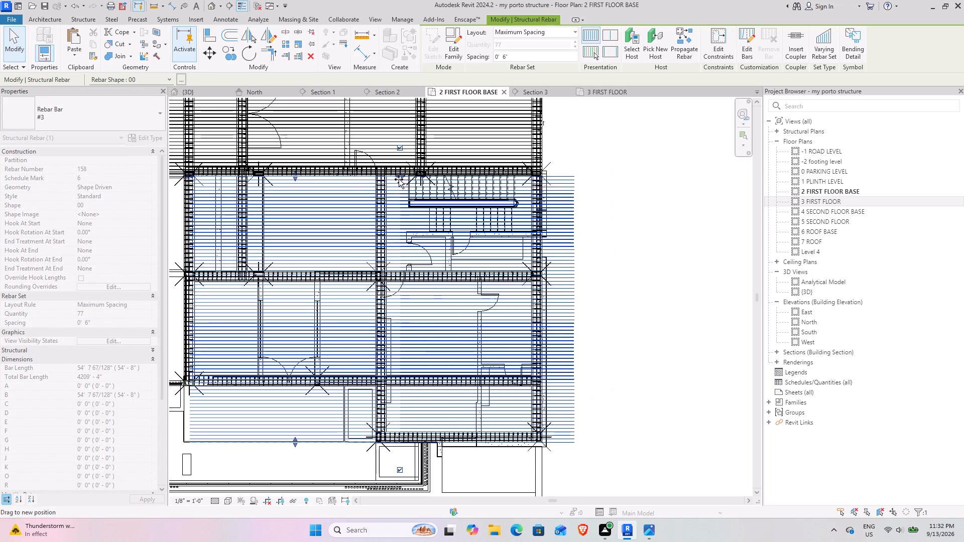
drag(399, 179, 407, 177)
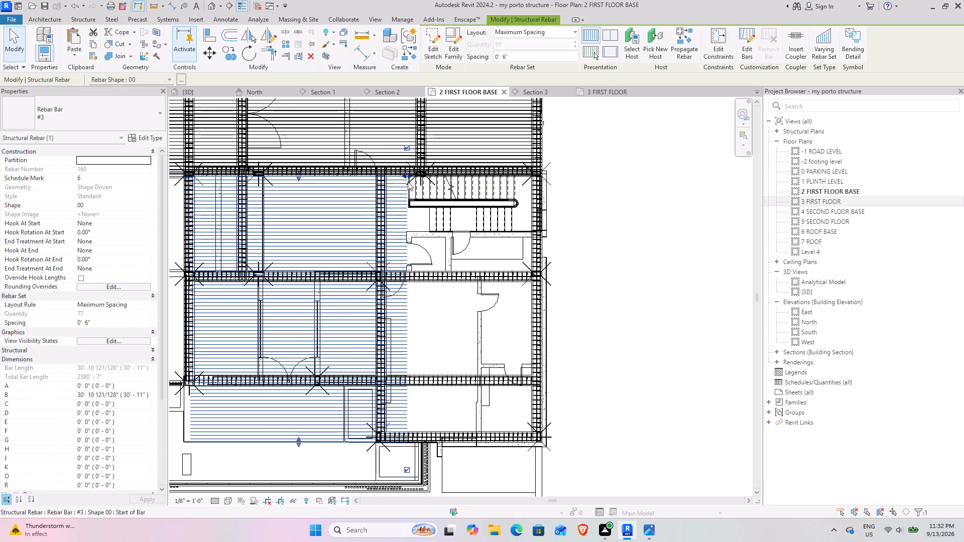
scroll(408, 182, up, 13)
middle_drag(408, 182, 429, 240)
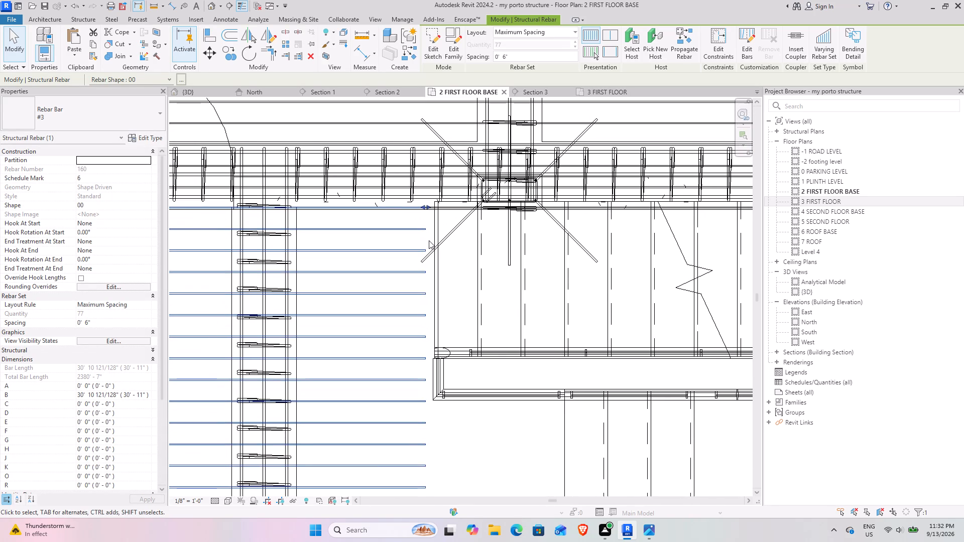
click(426, 209)
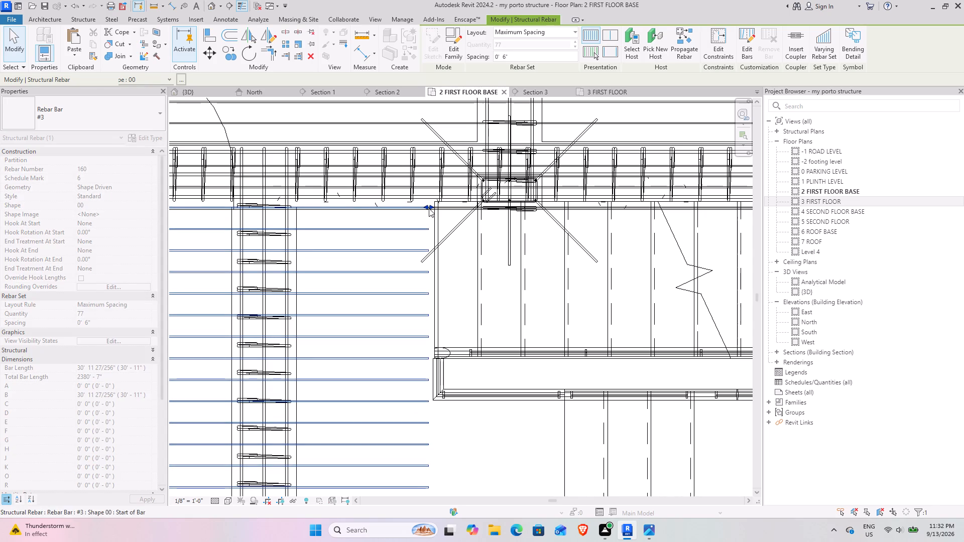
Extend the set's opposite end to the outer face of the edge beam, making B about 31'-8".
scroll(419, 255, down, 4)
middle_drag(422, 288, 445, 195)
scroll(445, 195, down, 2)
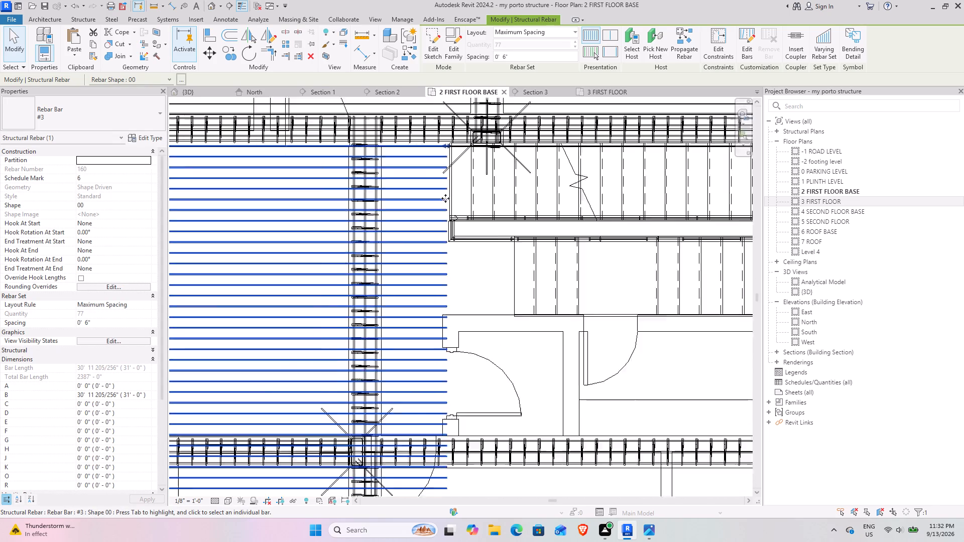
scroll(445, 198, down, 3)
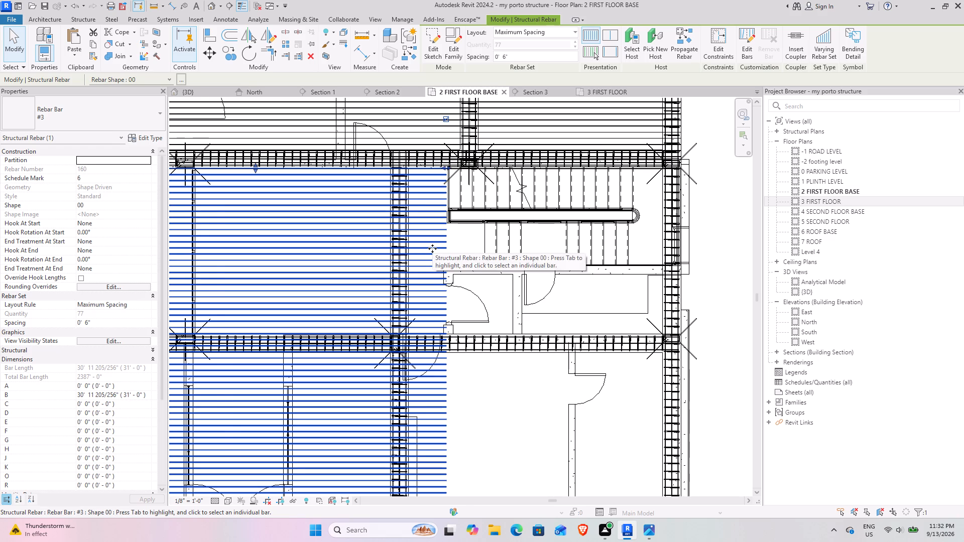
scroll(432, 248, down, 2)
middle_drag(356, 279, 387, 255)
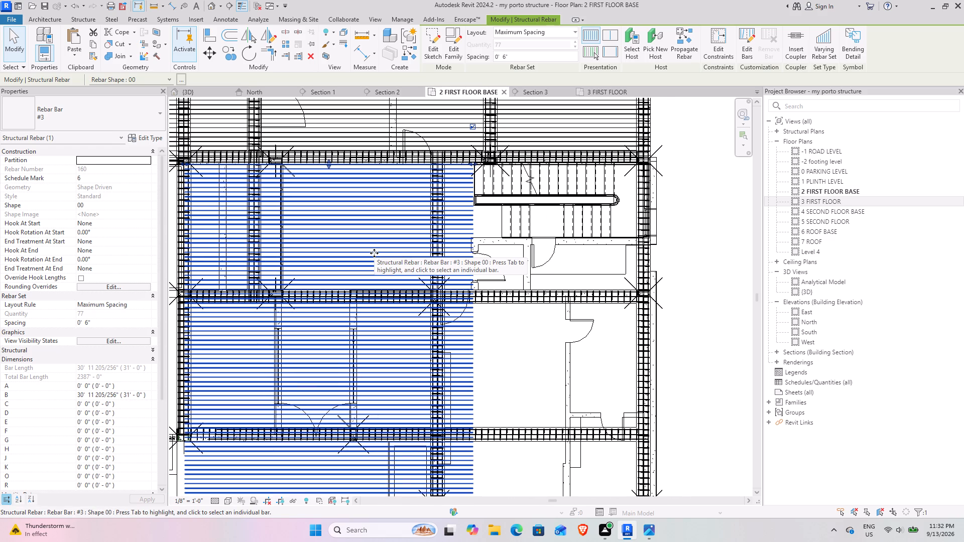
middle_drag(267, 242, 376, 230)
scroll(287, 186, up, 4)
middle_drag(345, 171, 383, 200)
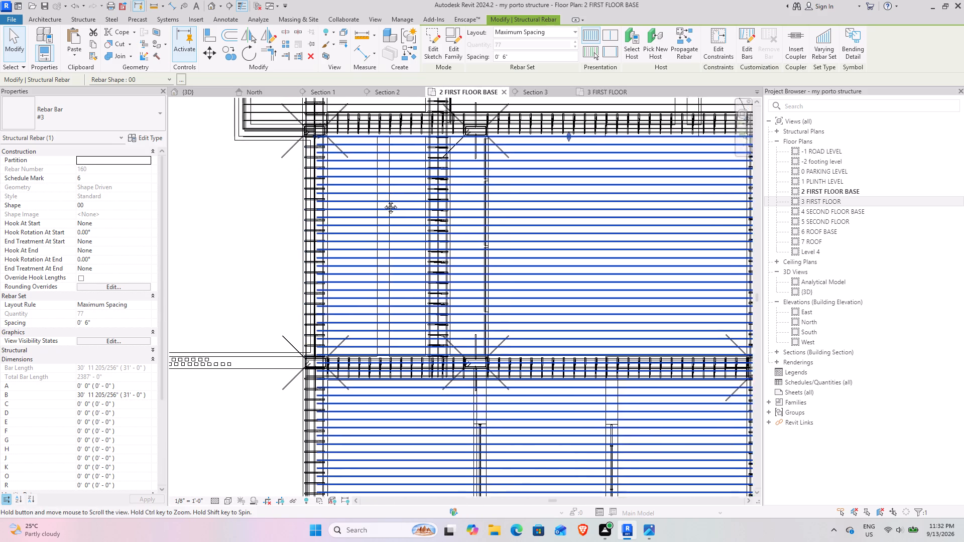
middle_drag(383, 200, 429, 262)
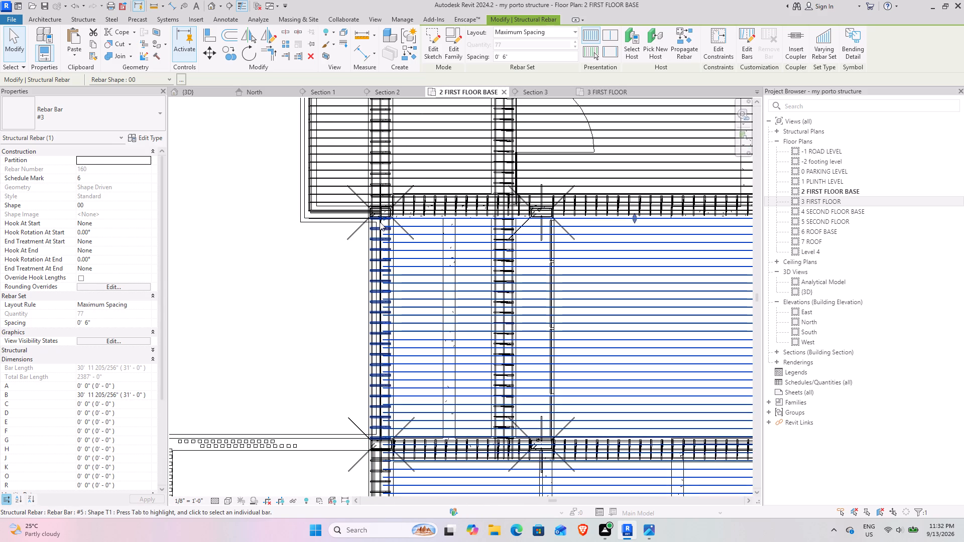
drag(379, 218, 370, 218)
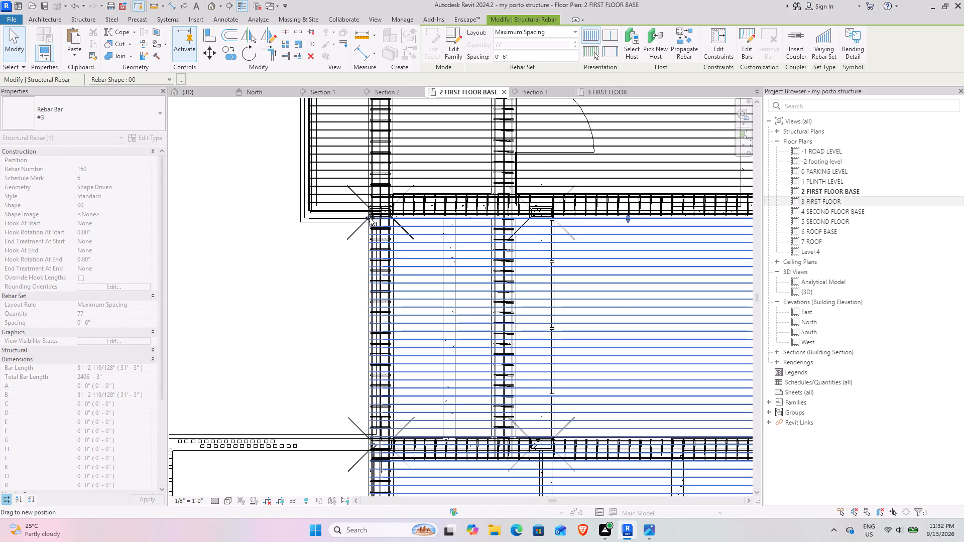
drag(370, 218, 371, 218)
Pull the set's distribution back to 9 bars alongside the upper stair flight.
scroll(368, 230, down, 8)
middle_drag(398, 275, 345, 199)
drag(400, 363, 398, 192)
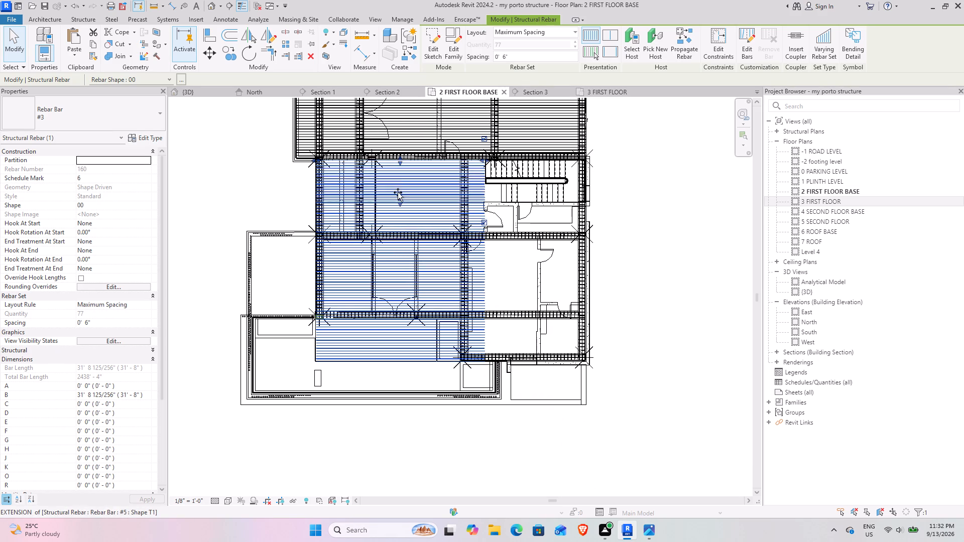
drag(398, 192, 398, 186)
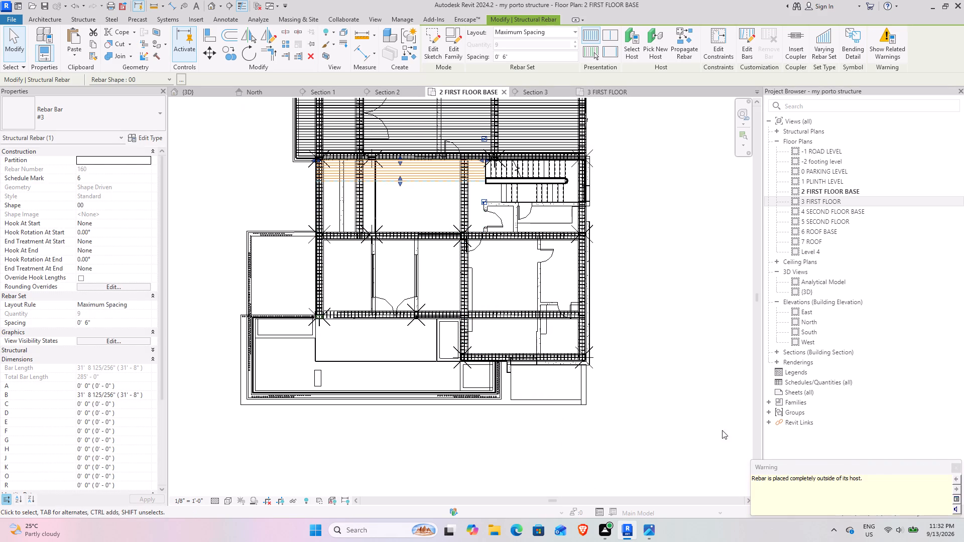
Shorten the 9-bar set's end away from the stair to the outer face of the second beam, making B about 24'-1".
scroll(396, 157, up, 7)
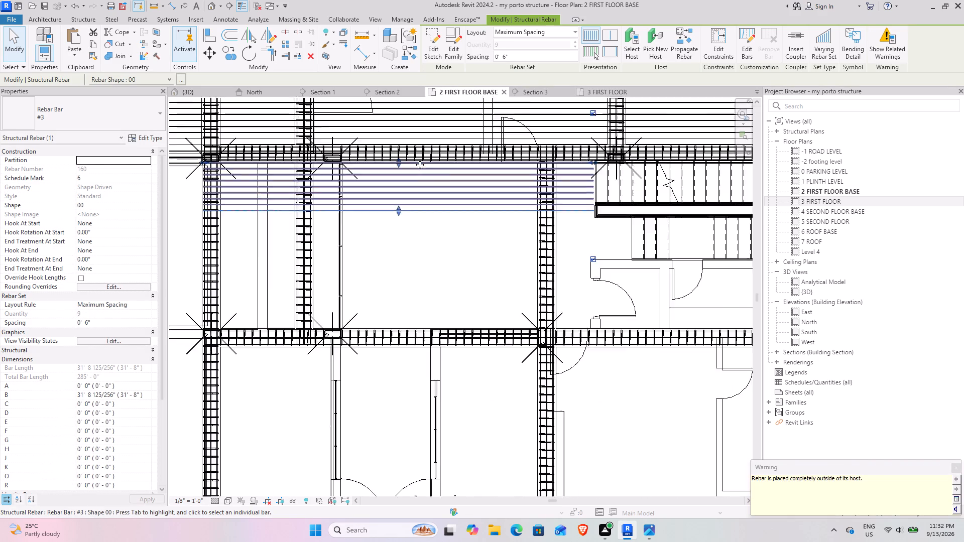
scroll(420, 165, up, 1)
middle_drag(448, 179, 550, 220)
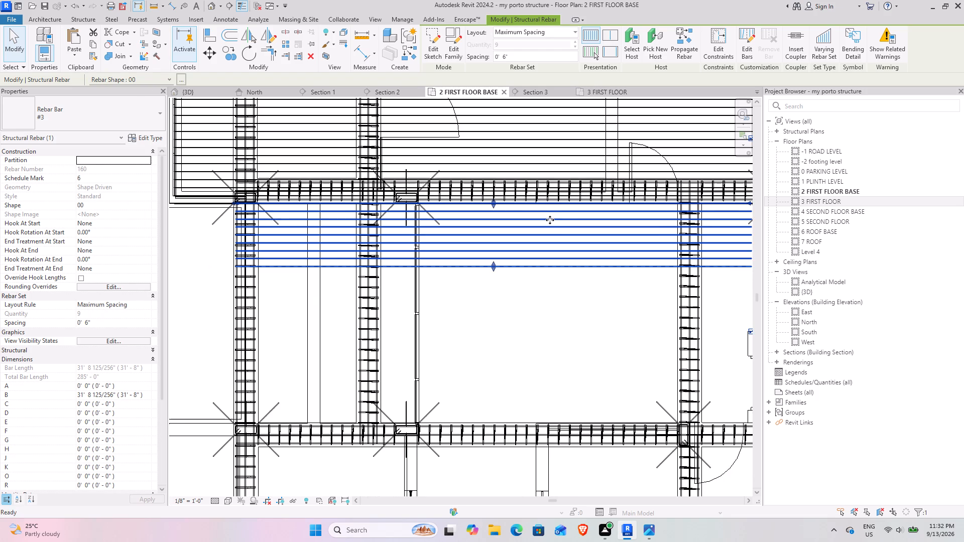
drag(236, 199, 281, 199)
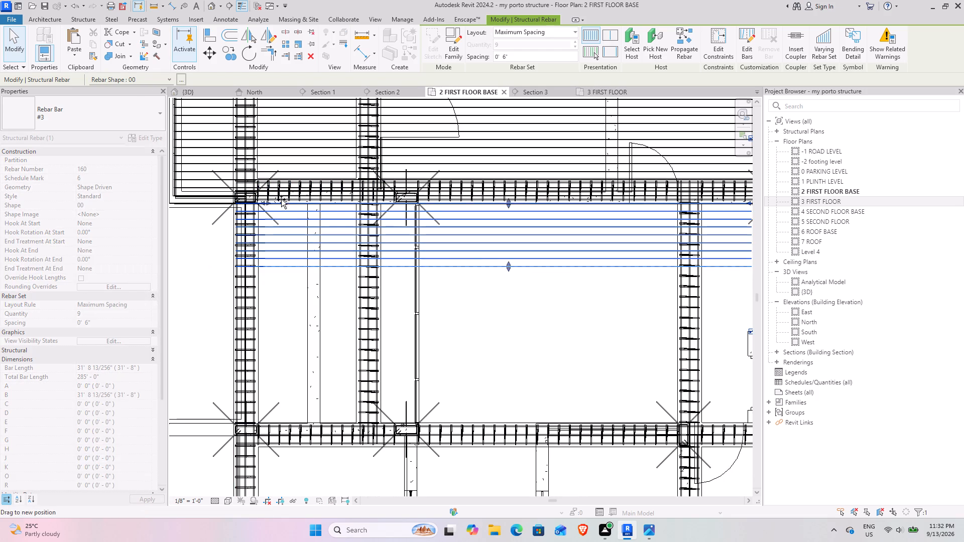
drag(281, 199, 360, 205)
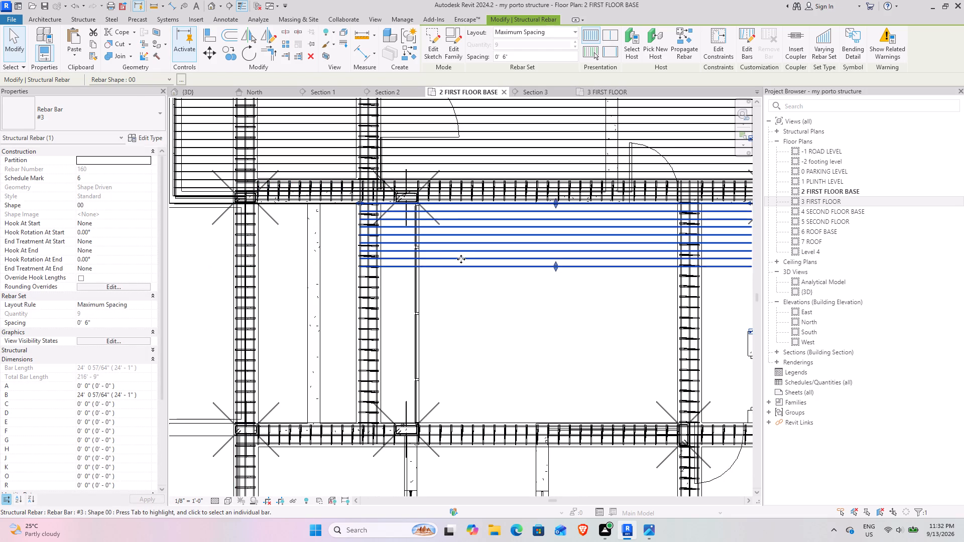
Extend the set's distribution past the stair's middle landing wall to 10 bars.
middle_drag(443, 256, 366, 248)
scroll(426, 235, down, 4)
middle_drag(414, 233, 331, 232)
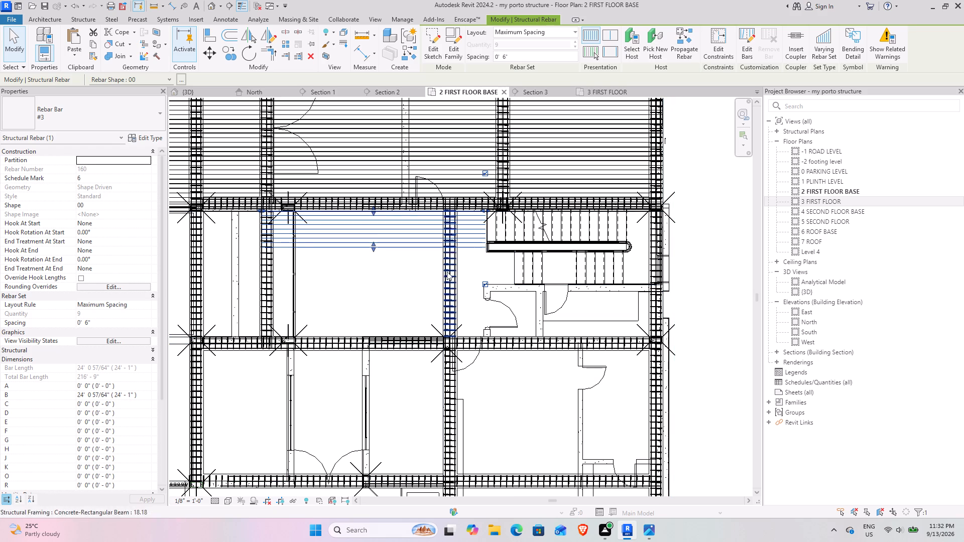
scroll(377, 238, up, 4)
click(369, 260)
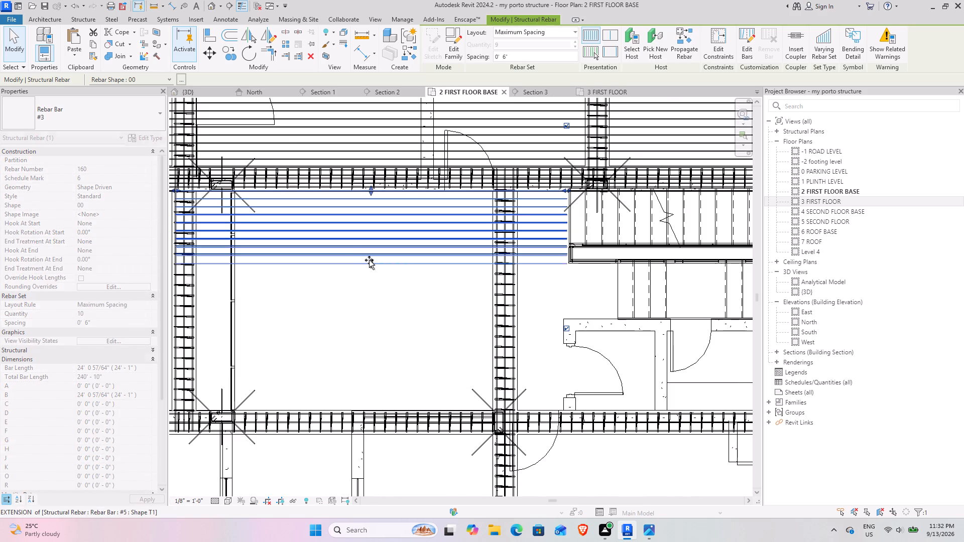
Copy the 10-bar #3 set from its first bar to one bar spacing beyond its last bar.
scroll(434, 319, down, 4)
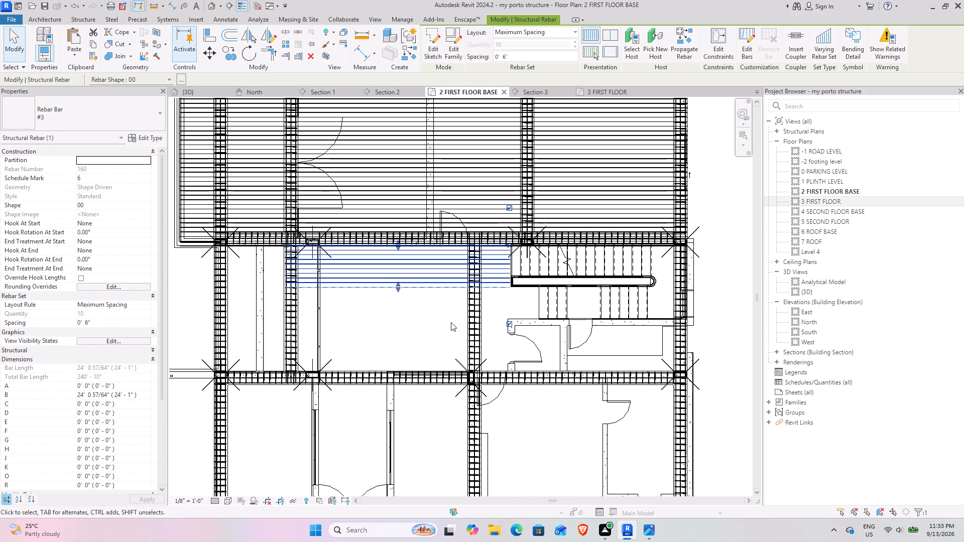
click(229, 53)
scroll(373, 224, up, 3)
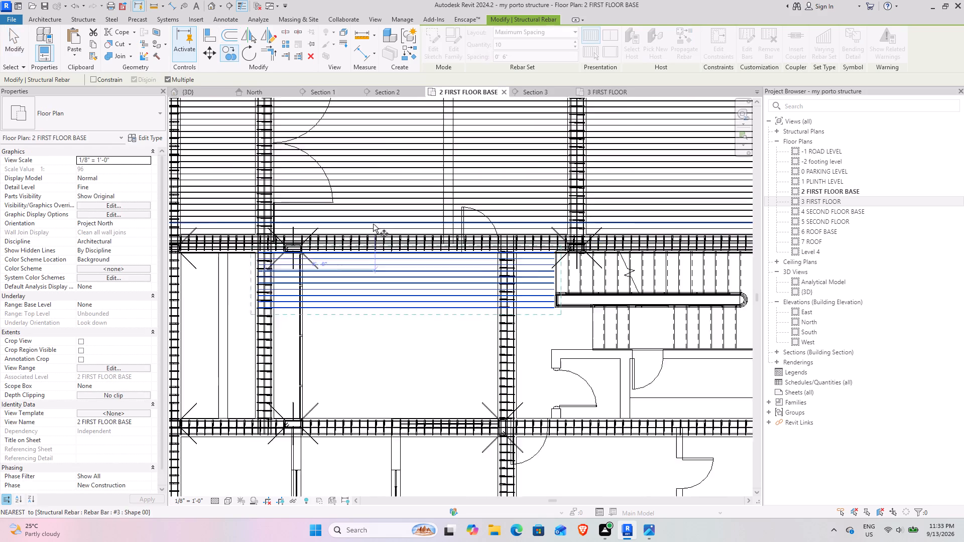
scroll(373, 224, up, 6)
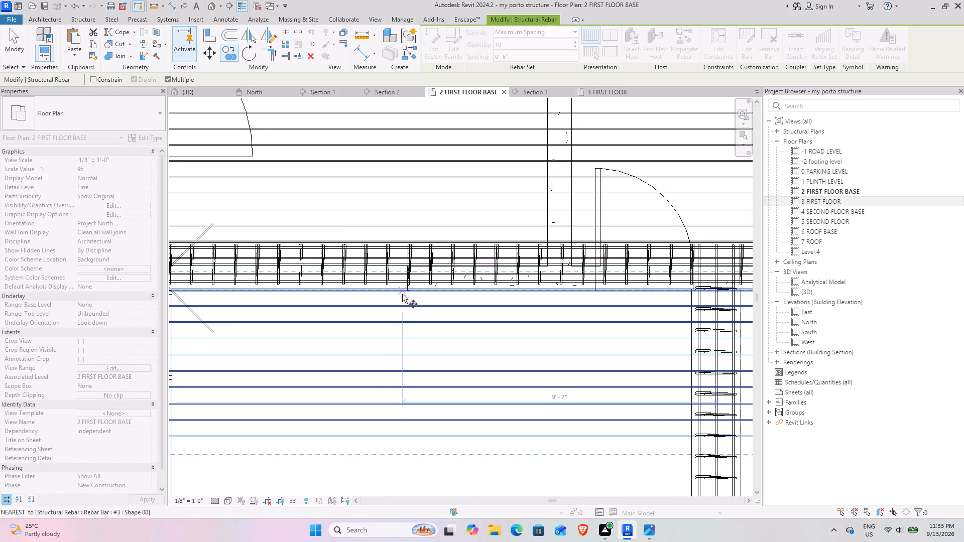
click(398, 283)
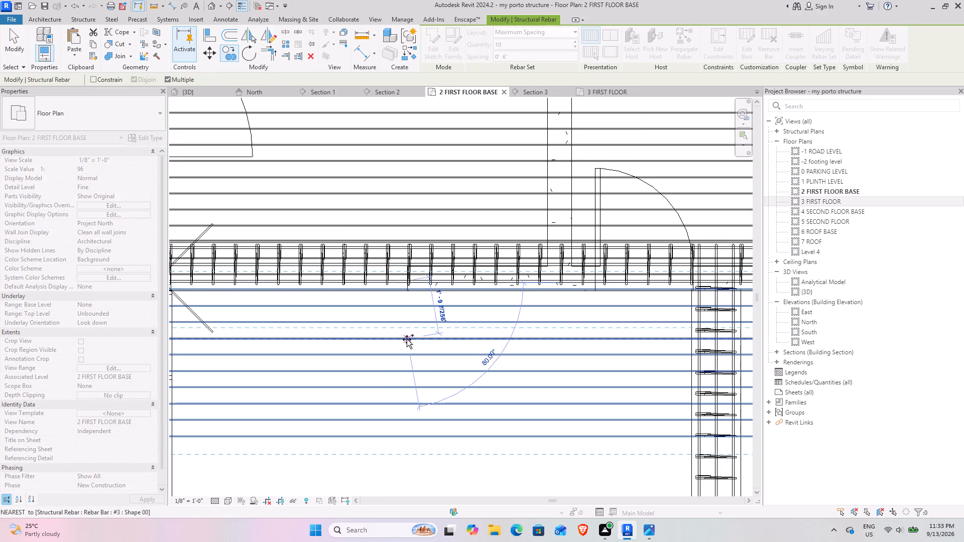
middle_drag(404, 338, 400, 193)
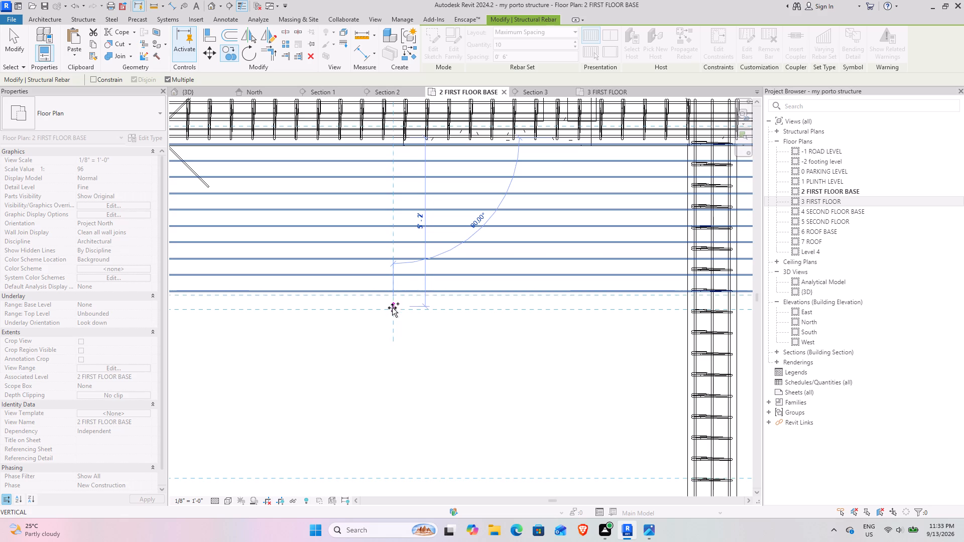
click(389, 301)
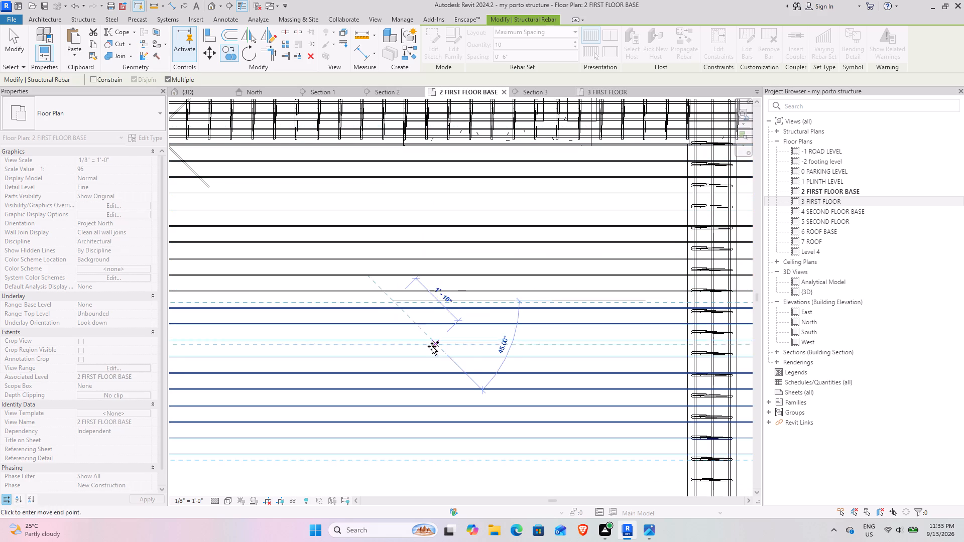
scroll(432, 346, down, 4)
middle_drag(423, 317, 388, 300)
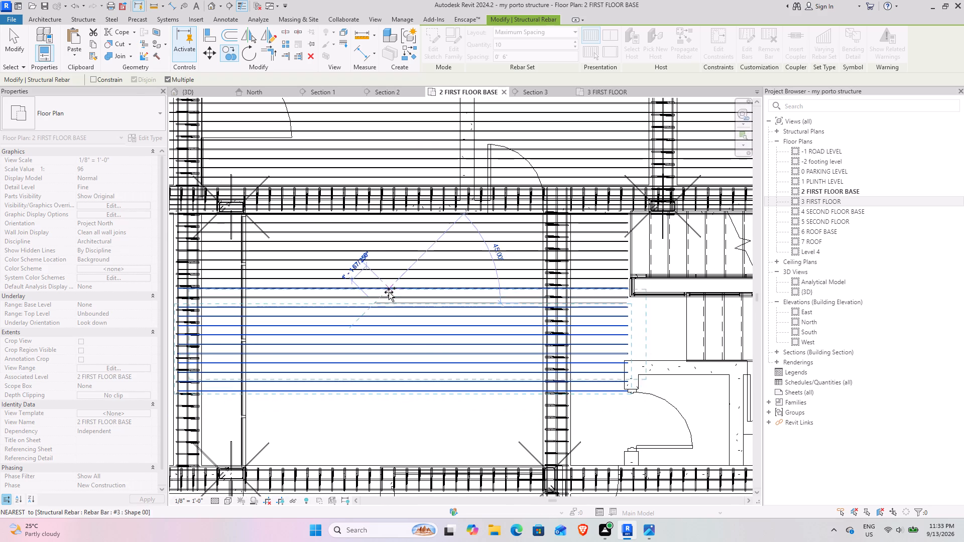
key(Escape)
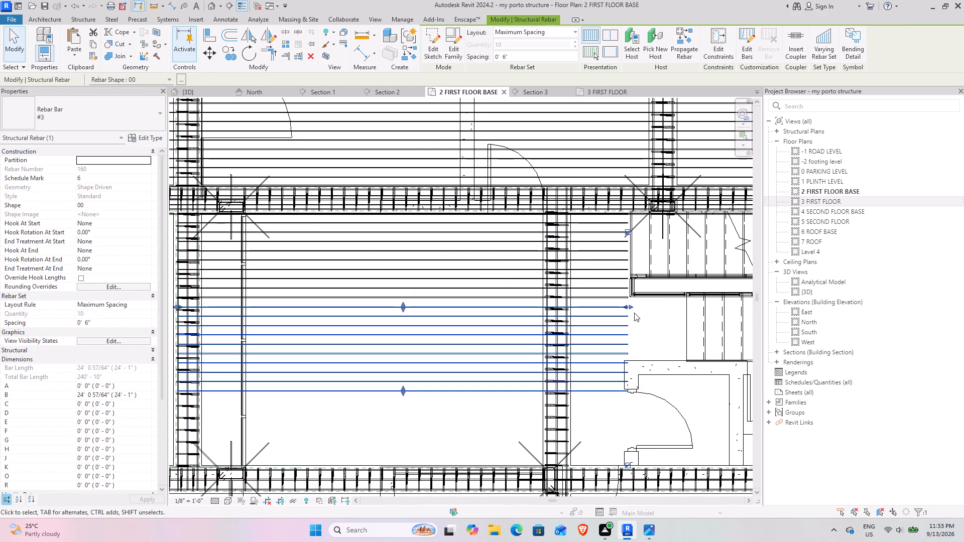
Fit the copied set to the lower stair flight, with B about 27'-2" and the distribution cut to 7 bars.
drag(628, 307, 681, 313)
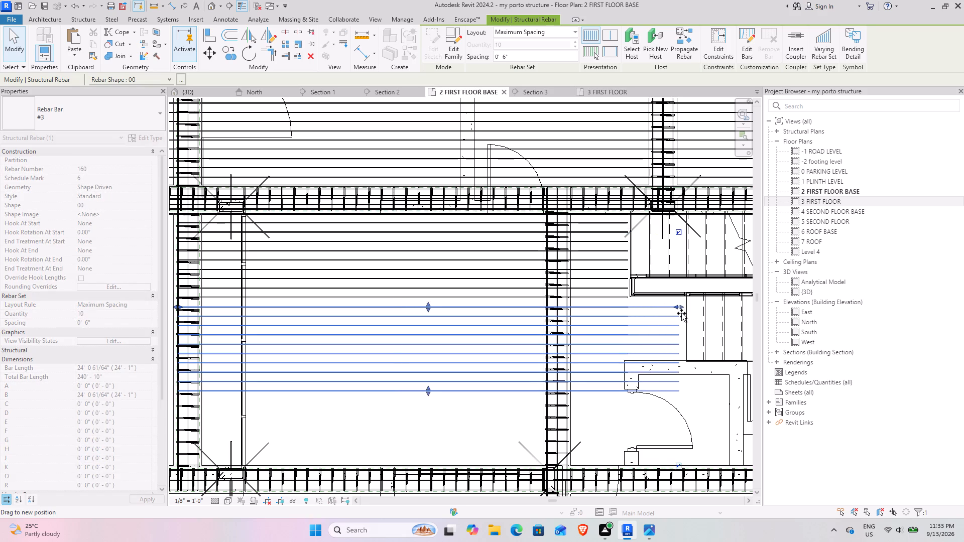
drag(681, 313, 686, 313)
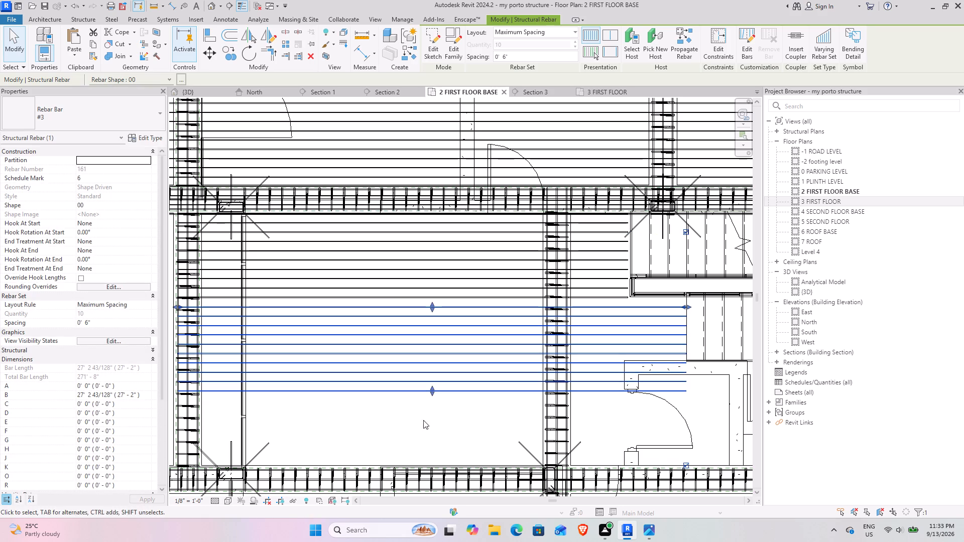
drag(431, 392, 434, 363)
Copy the 7-bar #3 set from the last bar before it to its own last bar, continuing the reinforcement past the lower stair flight.
scroll(532, 384, down, 3)
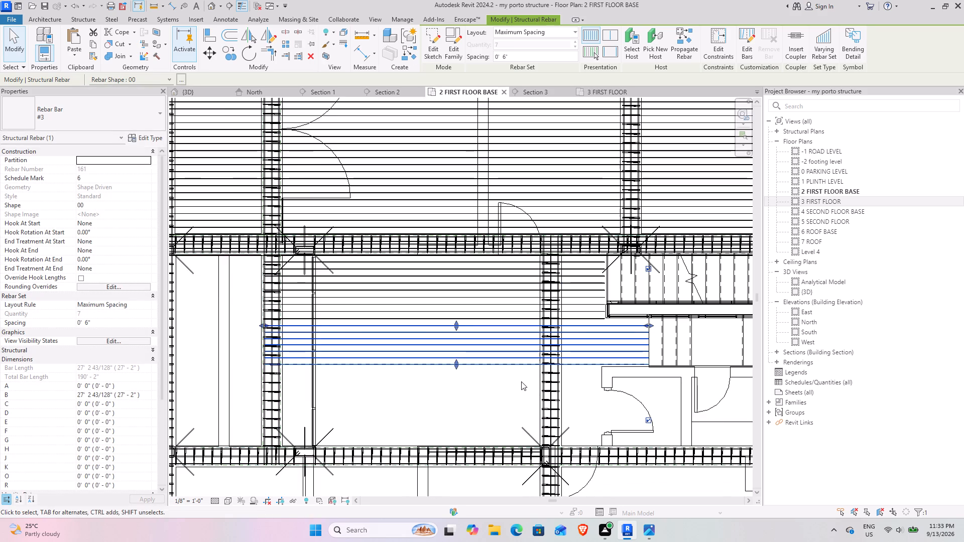
middle_drag(519, 380, 511, 333)
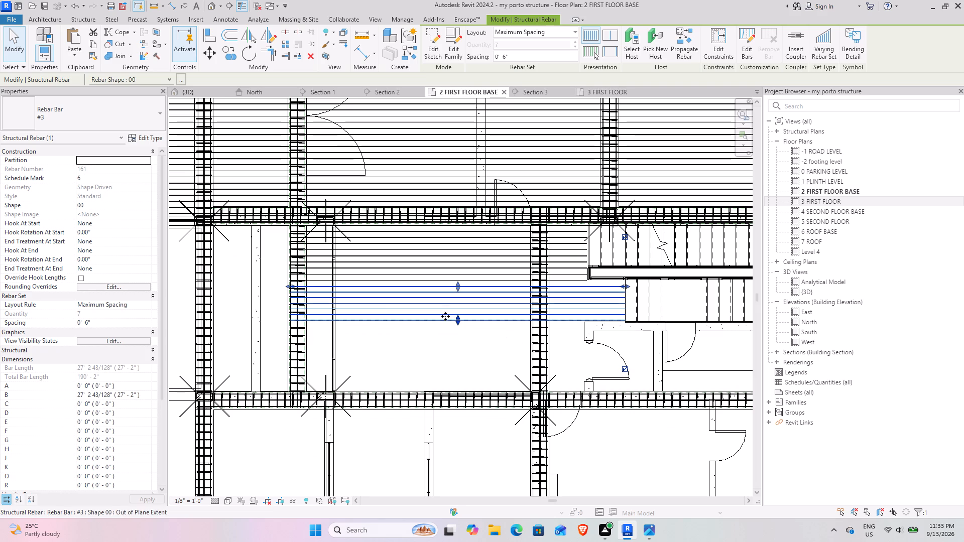
click(224, 55)
scroll(442, 272, up, 8)
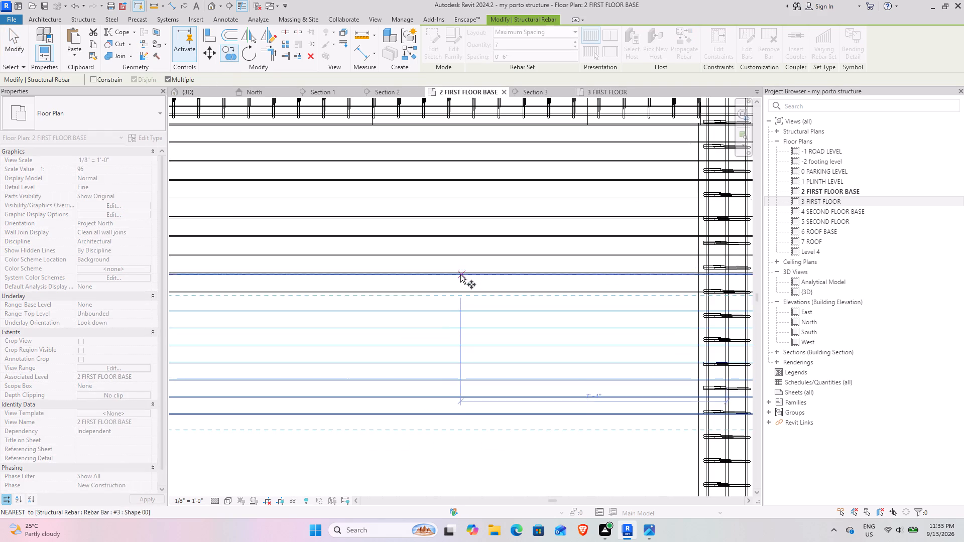
click(459, 292)
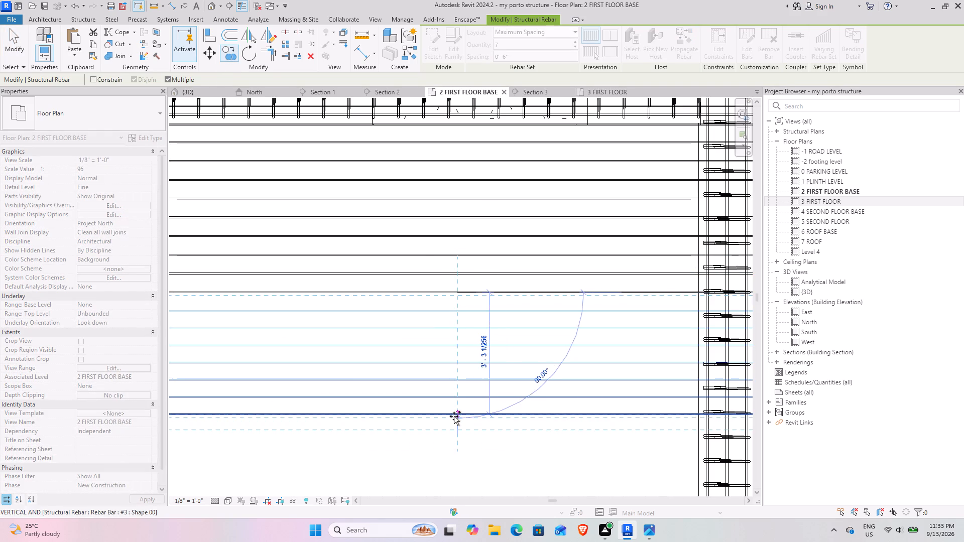
click(454, 416)
scroll(475, 404, down, 5)
middle_drag(485, 392, 377, 249)
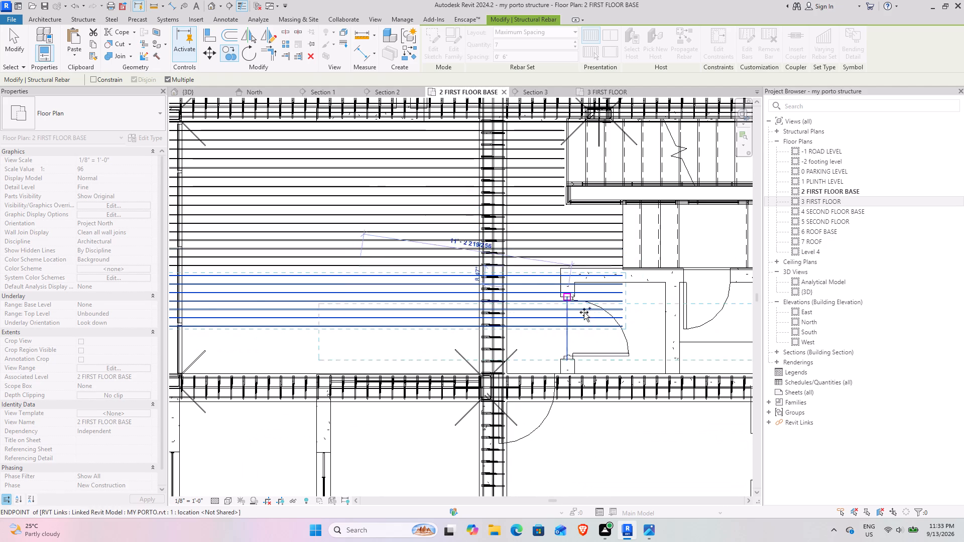
key(Escape)
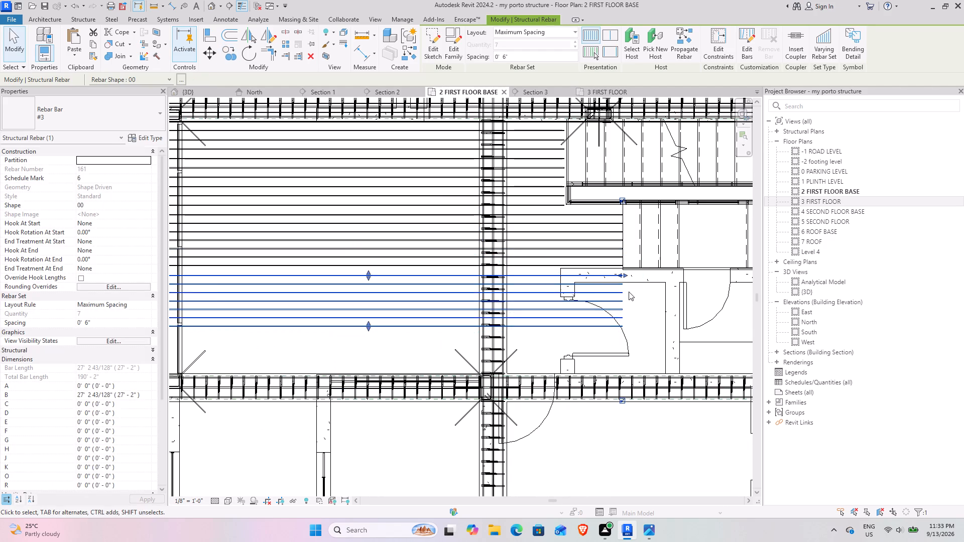
Stretch the copied 7-bar #3 set past the lower stair flight to the outer beam, making B about 42'-9".
scroll(628, 294, down, 3)
middle_drag(645, 303, 391, 287)
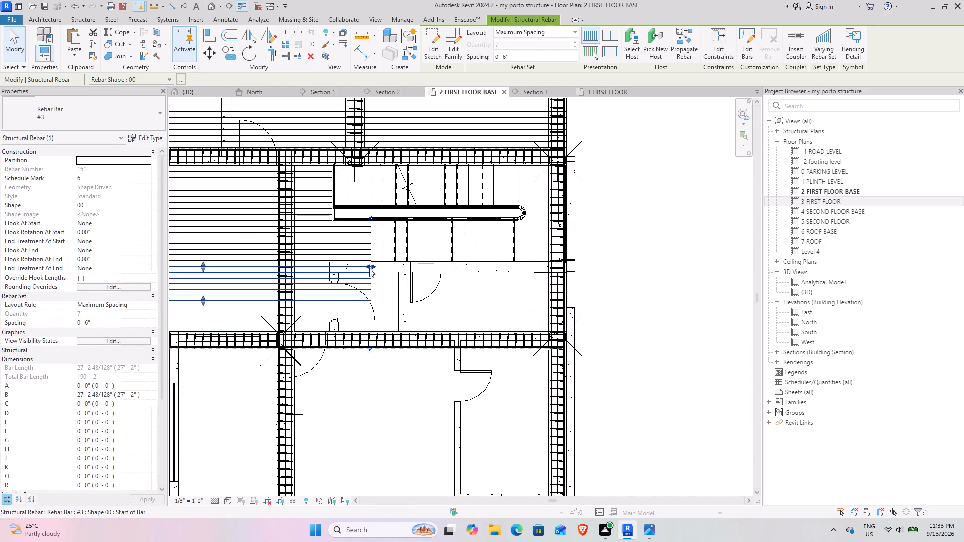
drag(374, 268, 559, 273)
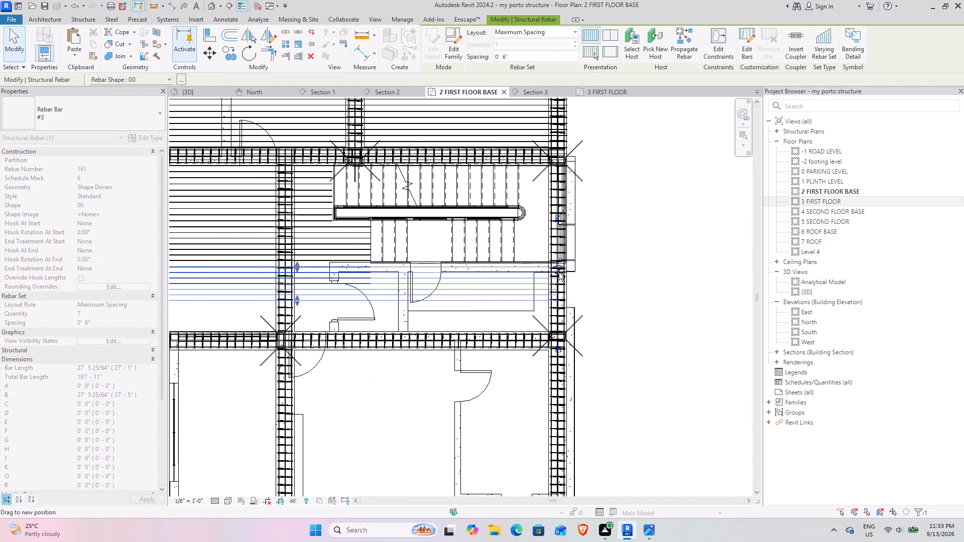
drag(559, 273, 562, 273)
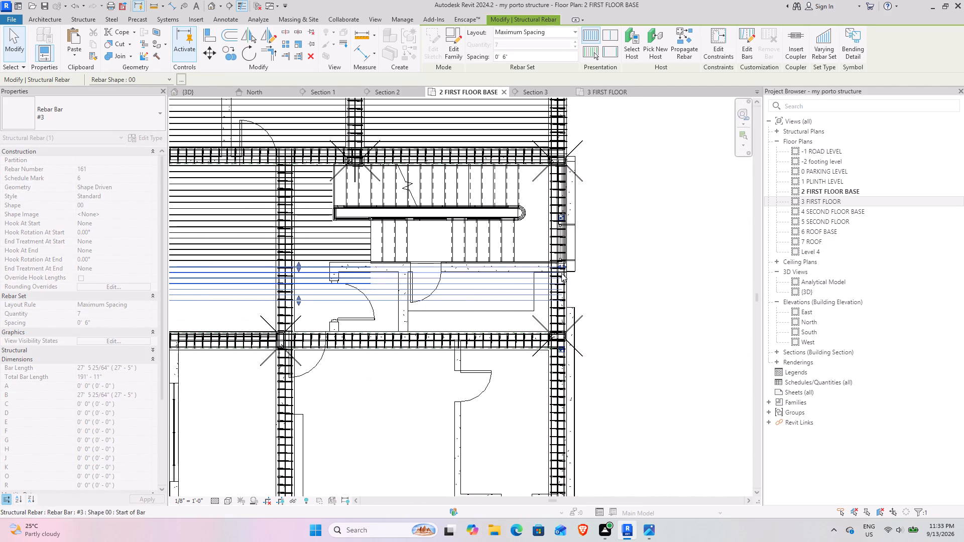
Extend the set's distribution to the near edge of the beam south of the staircase bay, giving 12 bars.
middle_drag(386, 309, 663, 314)
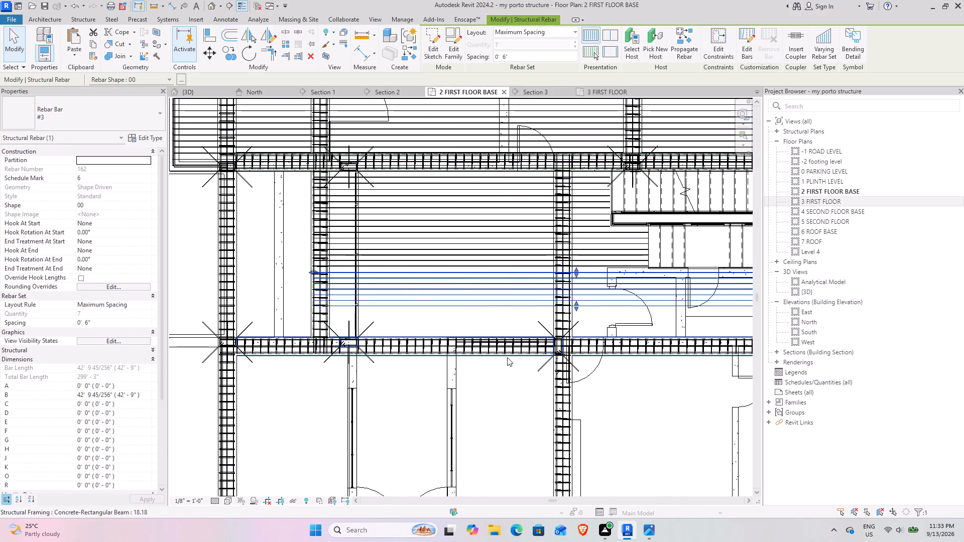
middle_drag(507, 356, 475, 323)
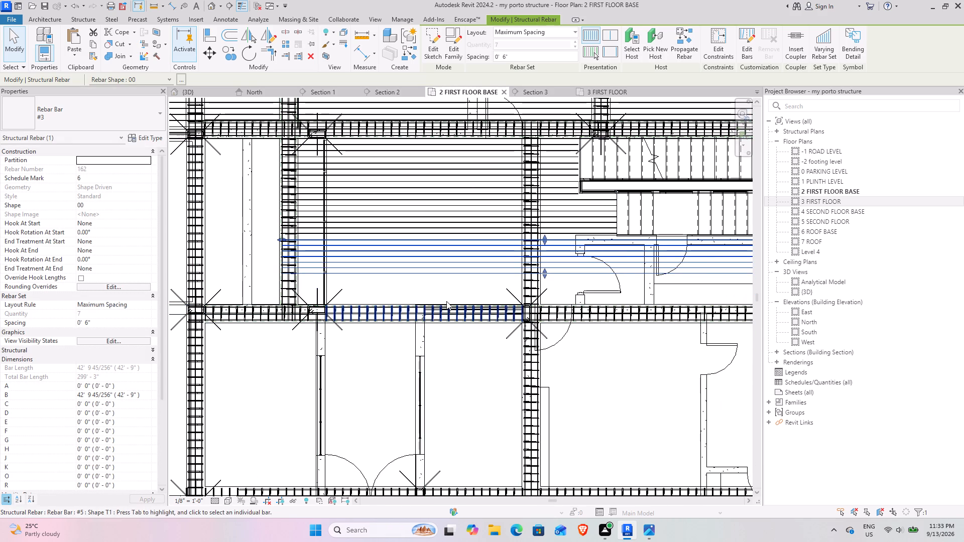
scroll(444, 304, down, 4)
middle_drag(340, 348, 379, 337)
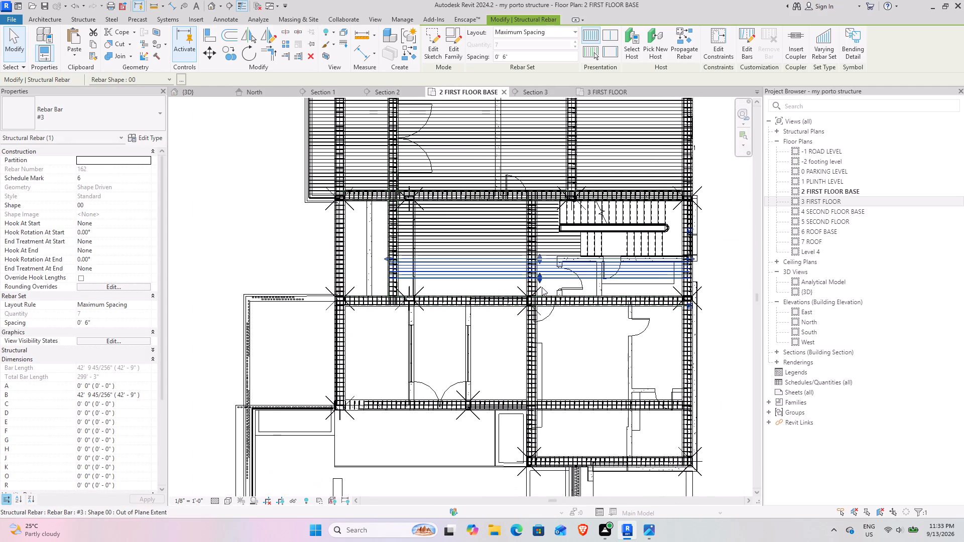
scroll(534, 275, up, 8)
drag(552, 292, 553, 304)
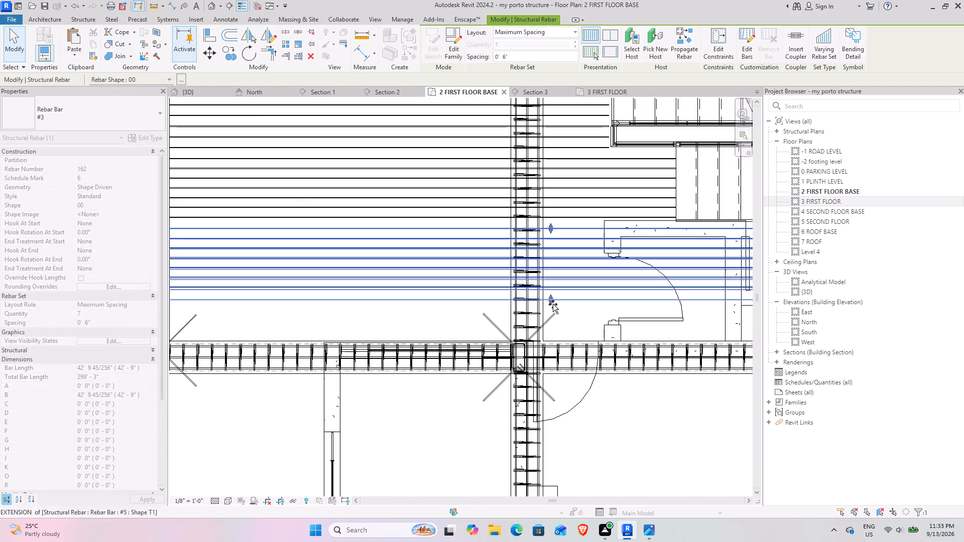
drag(553, 304, 556, 371)
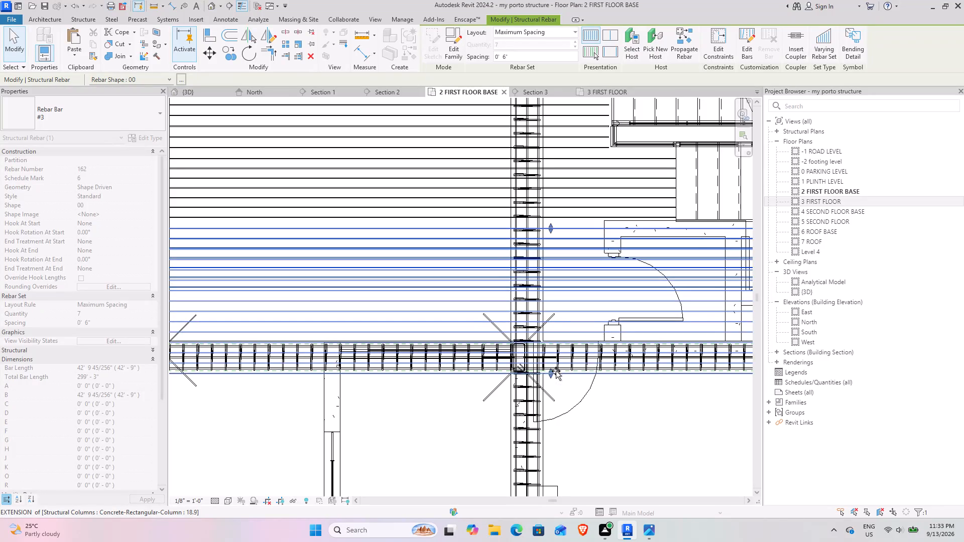
drag(556, 371, 553, 369)
scroll(433, 342, down, 3)
middle_drag(382, 352, 479, 336)
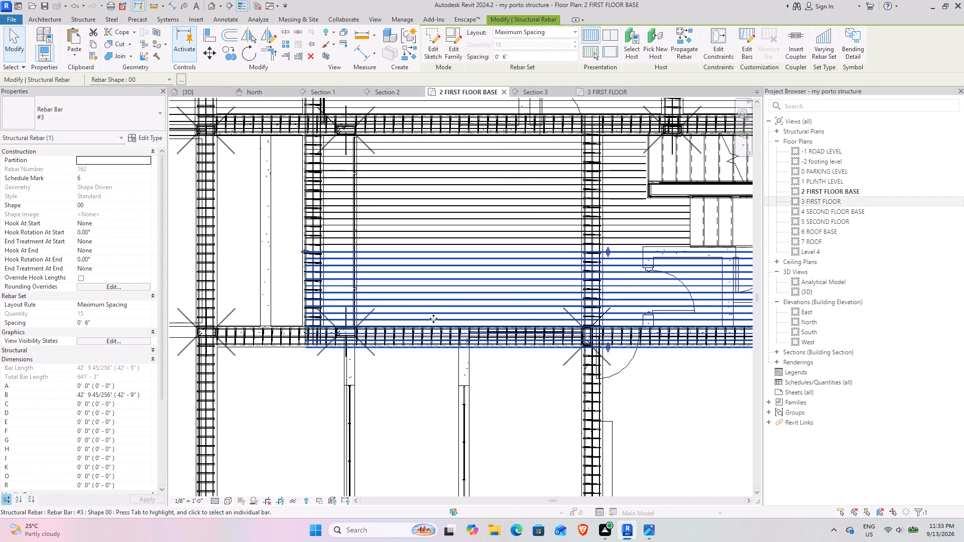
middle_drag(594, 362, 577, 359)
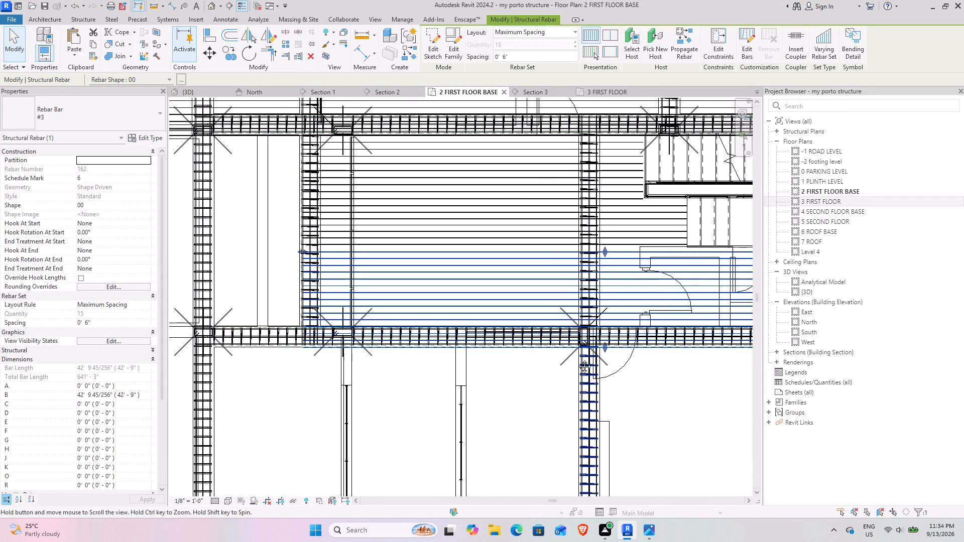
middle_drag(577, 359, 512, 355)
scroll(541, 326, up, 9)
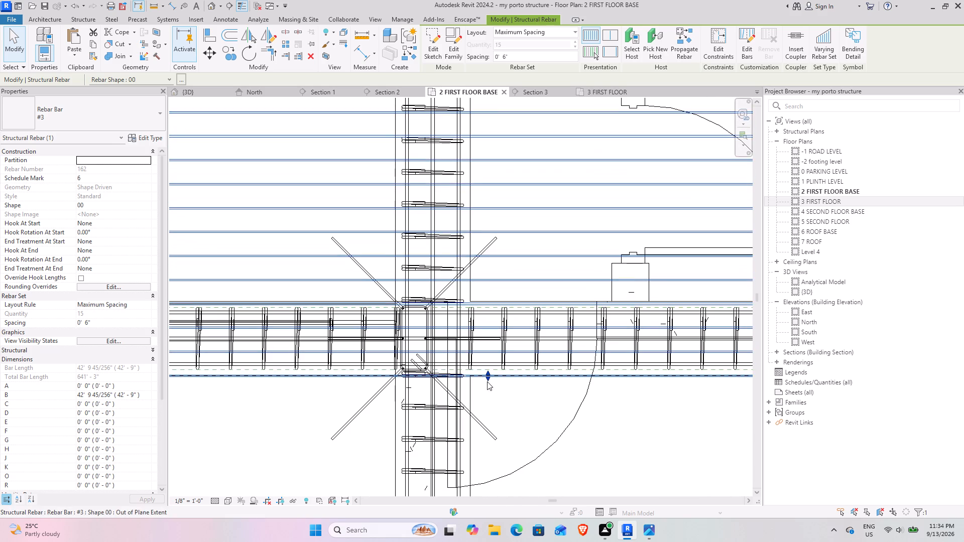
drag(489, 376, 492, 307)
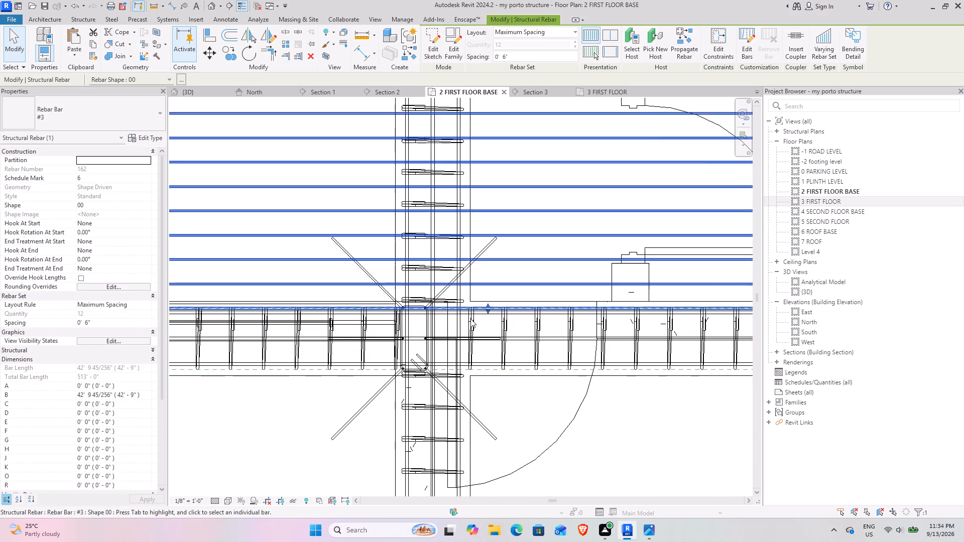
Copy the 12-bar #3 set from the last bar before it to its own last bar, continuing south of the staircase bay.
scroll(465, 320, down, 9)
middle_drag(430, 340, 455, 339)
scroll(444, 337, down, 2)
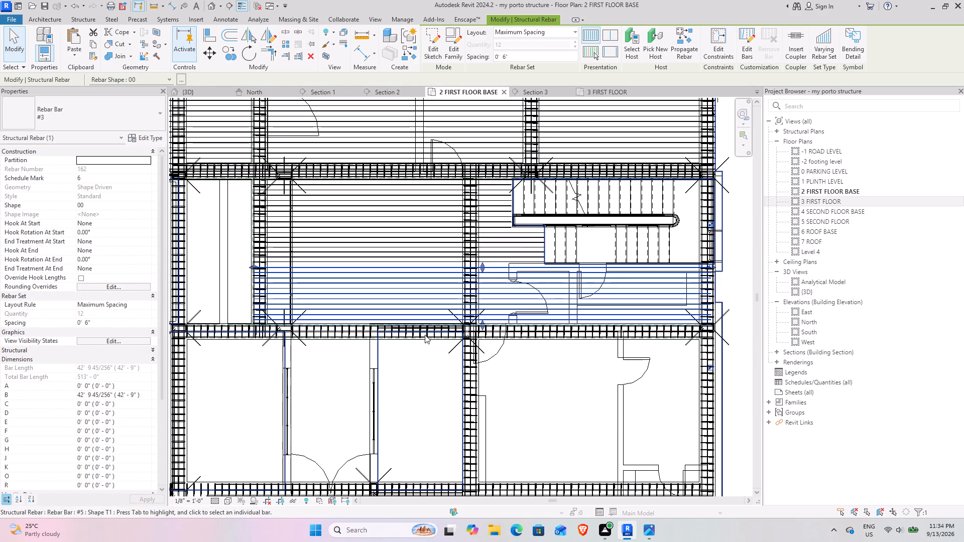
click(232, 53)
scroll(448, 251, up, 9)
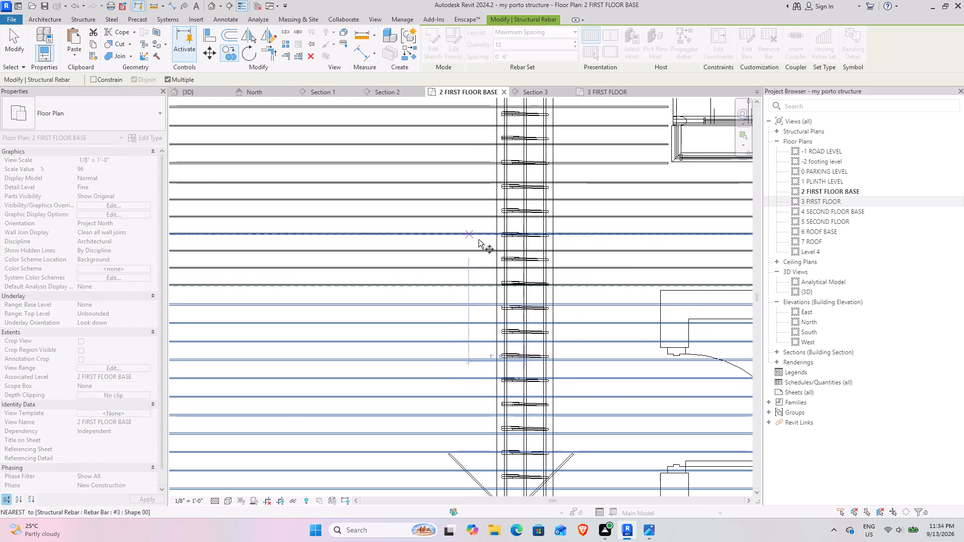
click(433, 283)
scroll(438, 298, down, 5)
middle_drag(428, 318, 461, 210)
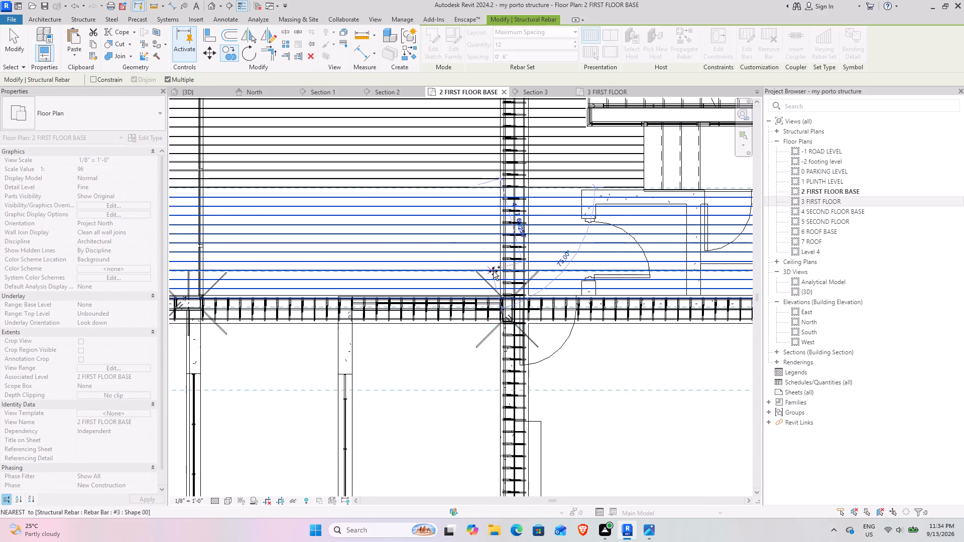
scroll(467, 280, up, 4)
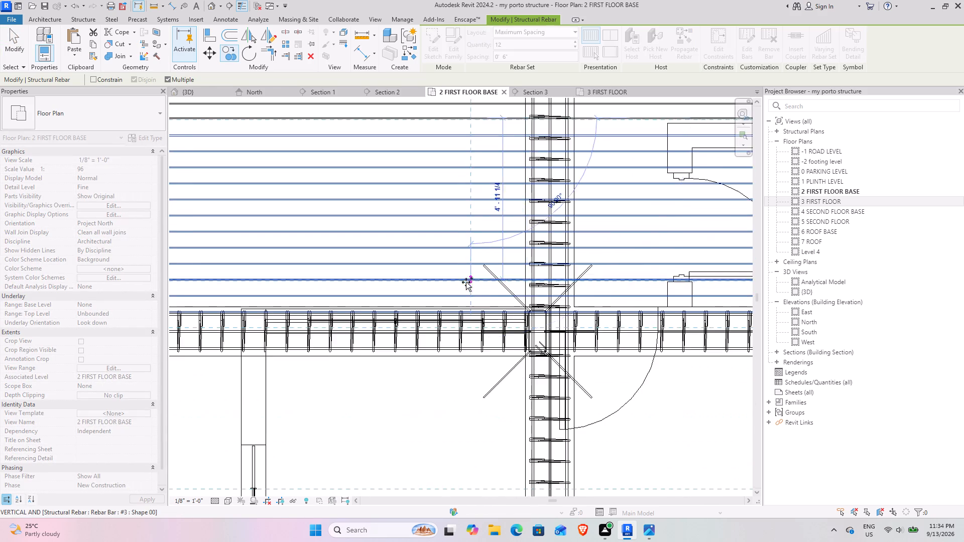
scroll(466, 288, up, 4)
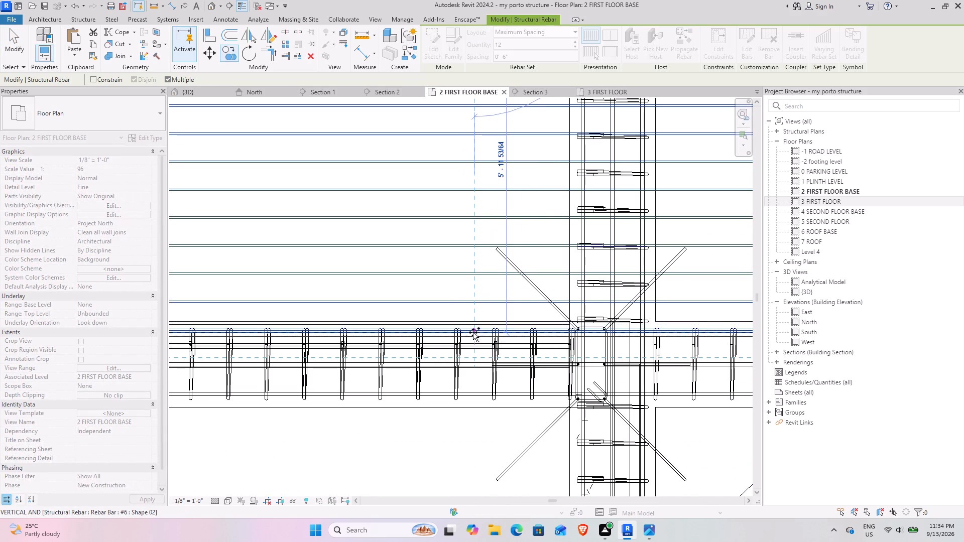
click(471, 327)
scroll(407, 330, down, 8)
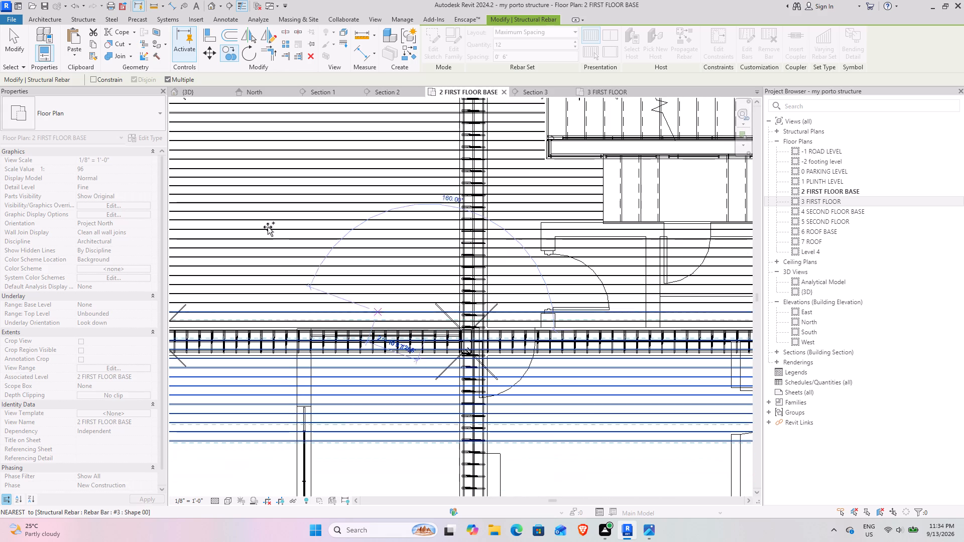
click(10, 42)
Stretch the copied 12-bar set to the outer beam on its west end, making B about 50'-4".
scroll(402, 270, down, 5)
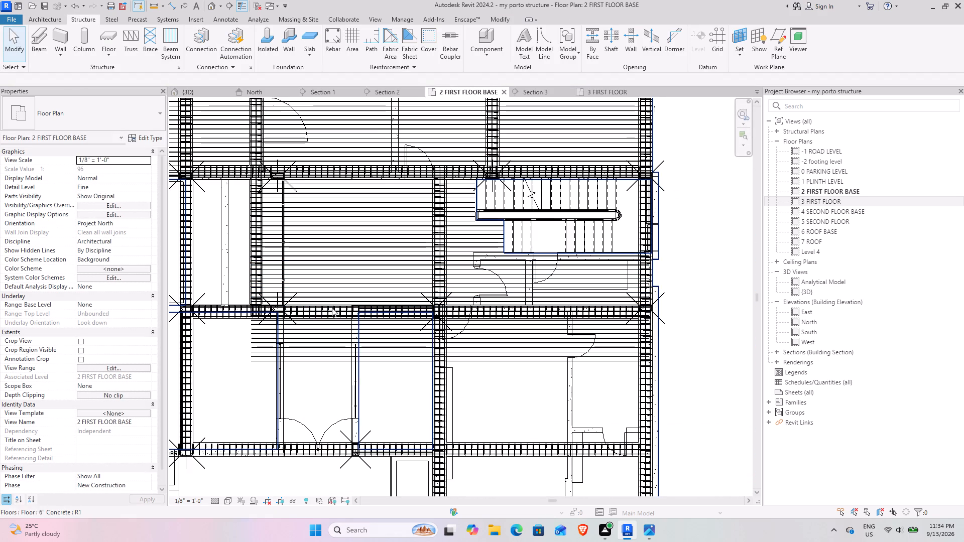
click(387, 355)
middle_drag(380, 328, 517, 326)
middle_drag(422, 297, 267, 249)
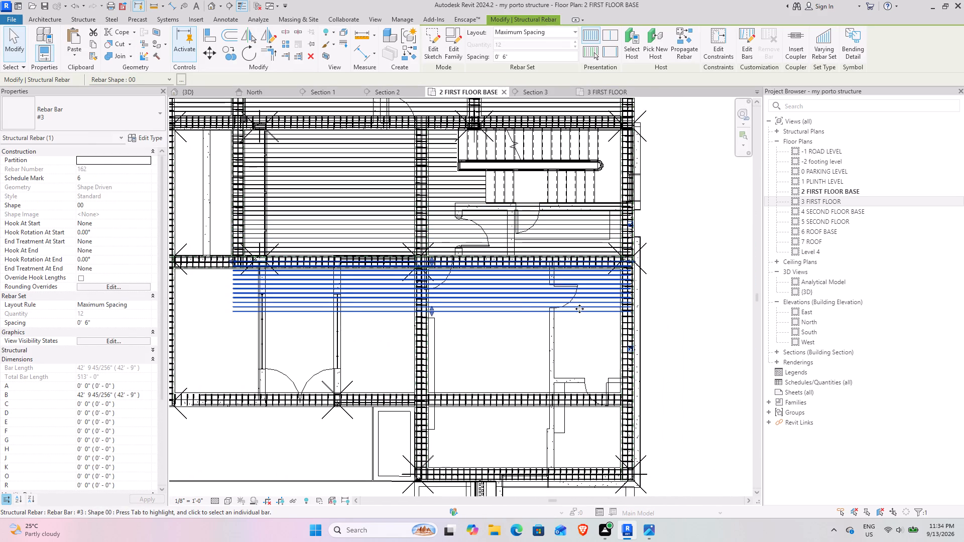
middle_drag(452, 289, 618, 288)
scroll(395, 256, up, 4)
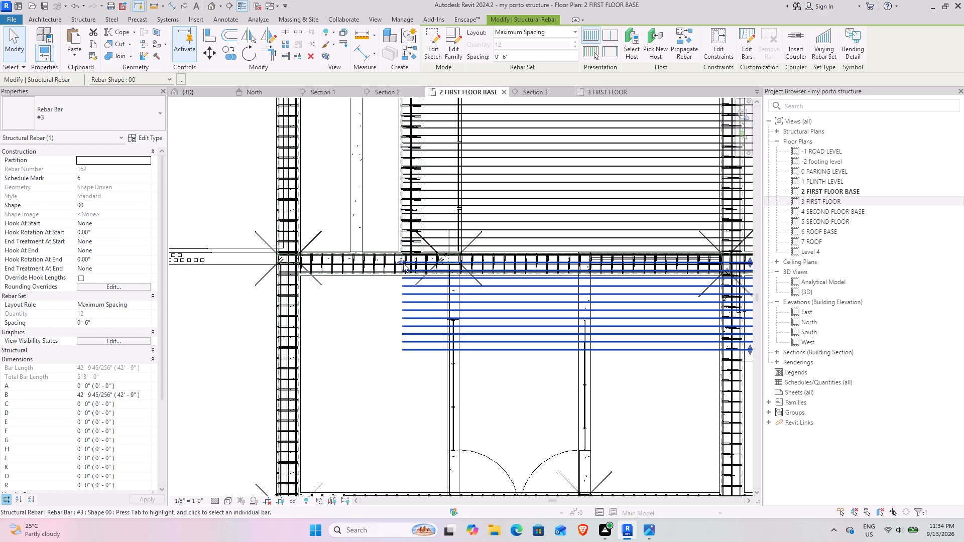
drag(401, 262, 287, 258)
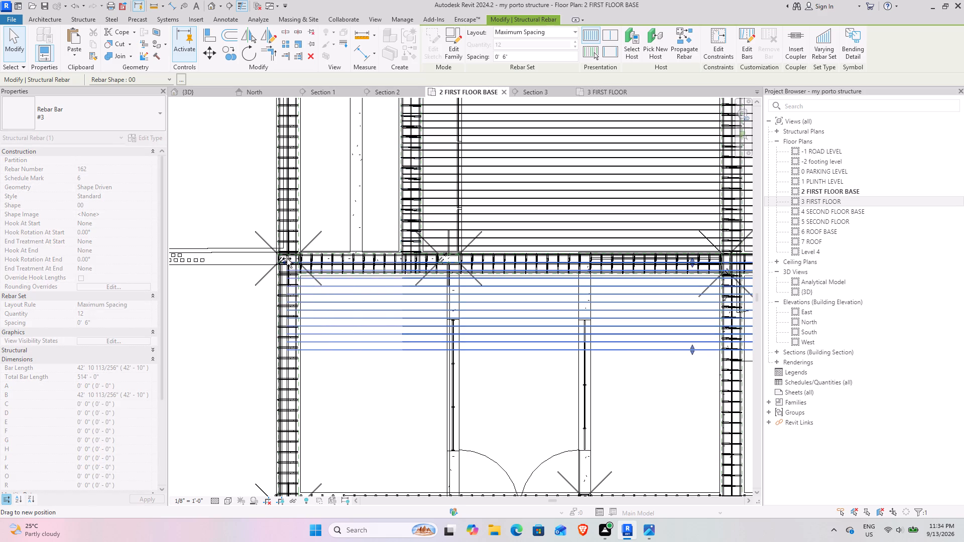
drag(287, 258, 280, 257)
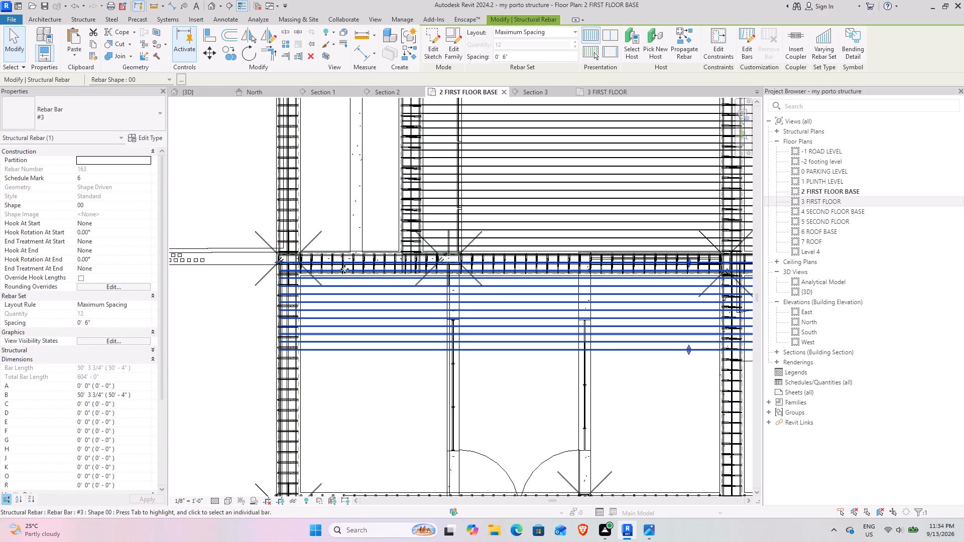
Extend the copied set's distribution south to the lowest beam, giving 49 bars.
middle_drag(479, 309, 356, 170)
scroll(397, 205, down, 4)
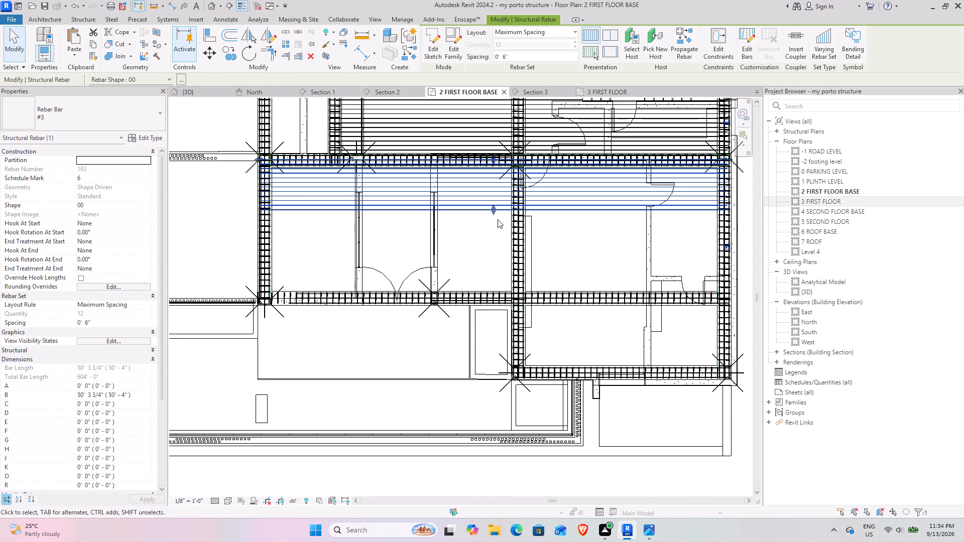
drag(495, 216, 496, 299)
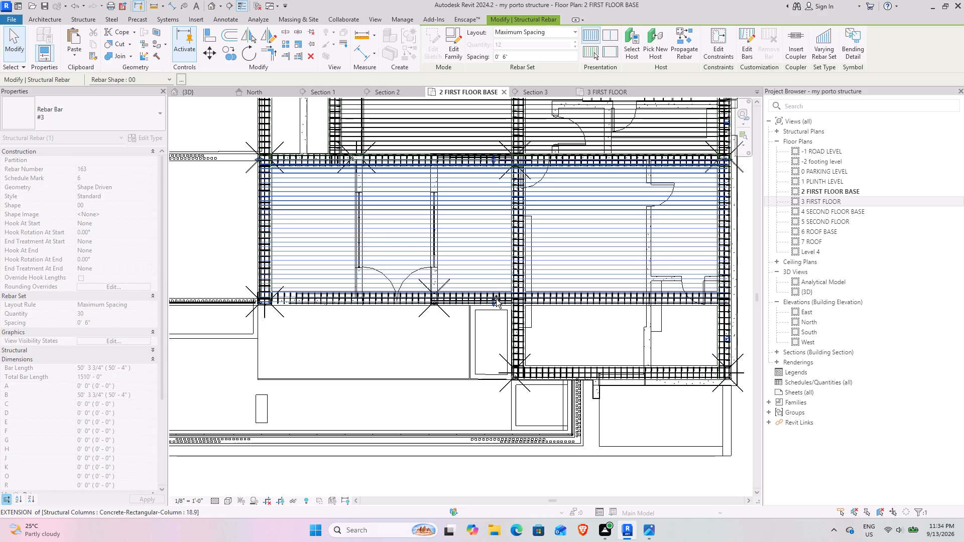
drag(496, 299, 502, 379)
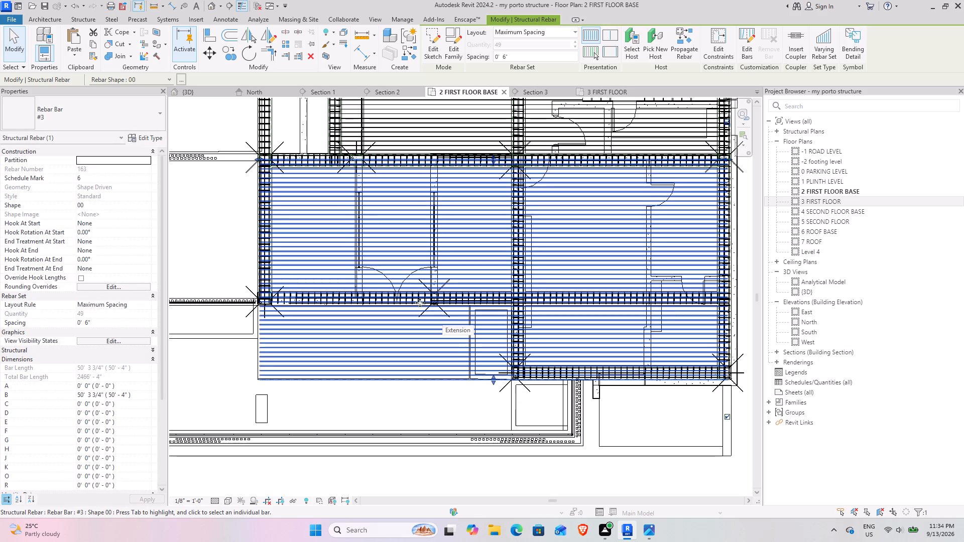
Cut the set's distribution back to the beam along the double-door bay's south edge, giving 32 bars.
middle_drag(411, 298, 527, 249)
scroll(527, 249, down, 3)
middle_drag(498, 239, 504, 207)
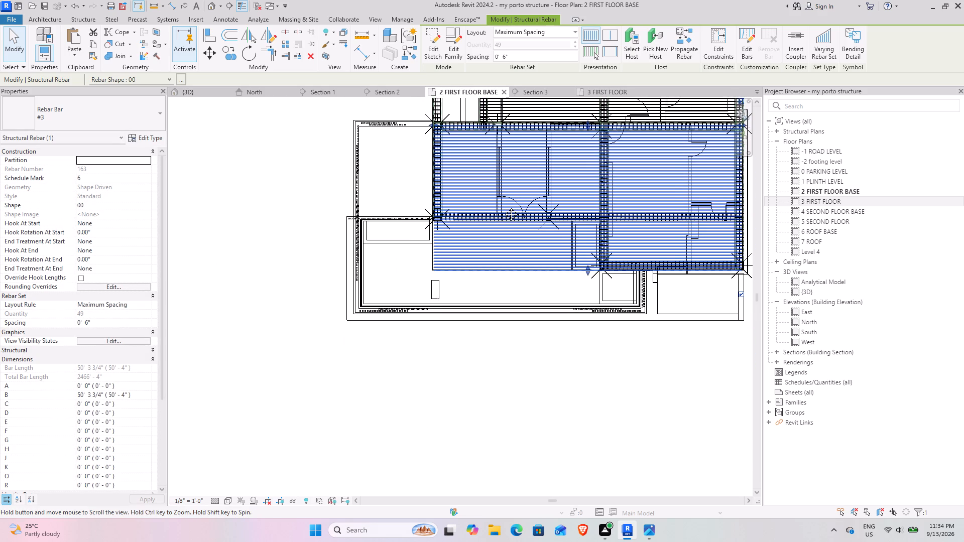
middle_drag(504, 207, 422, 290)
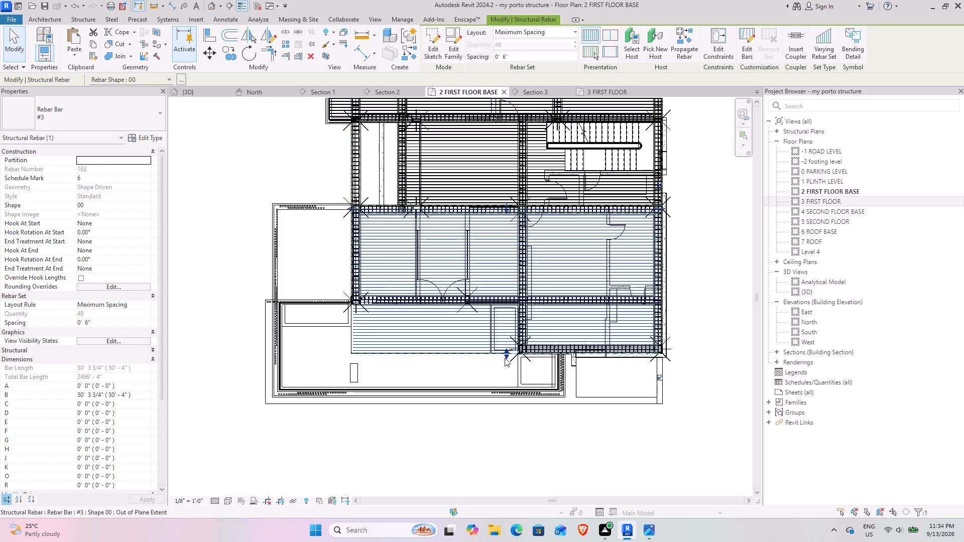
drag(507, 357, 505, 305)
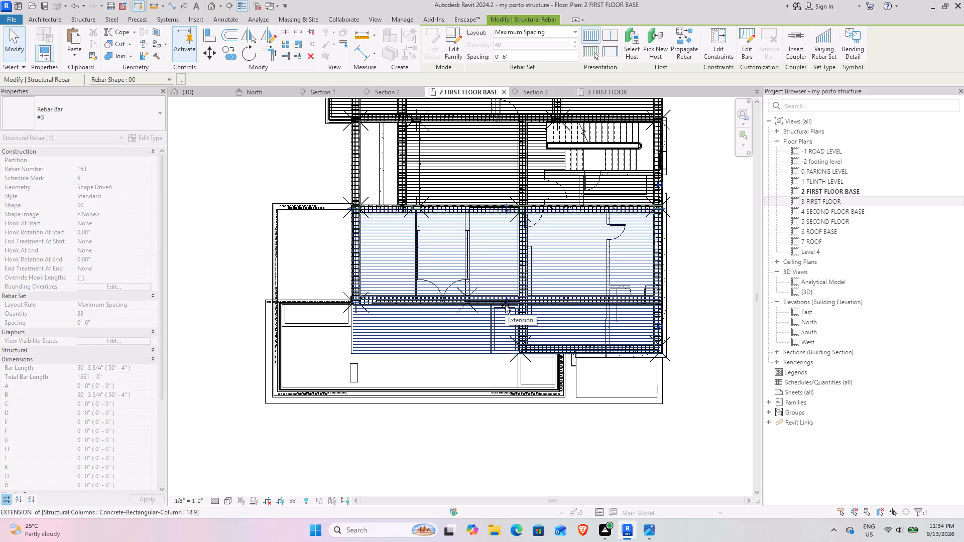
drag(505, 305, 506, 305)
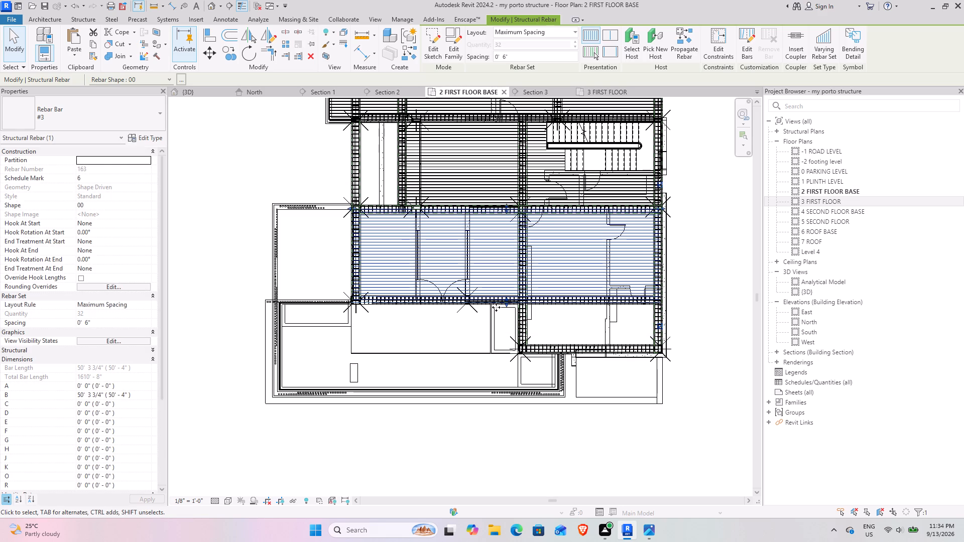
Examine where the 32-bar set's last bars sit along the double-door bay's southern beam and its columns.
scroll(366, 303, up, 4)
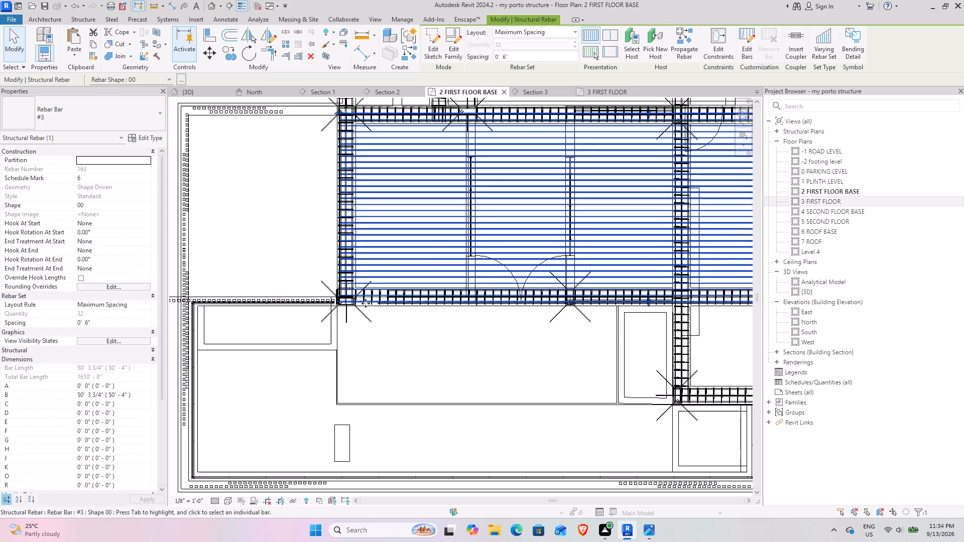
scroll(366, 303, up, 9)
middle_drag(337, 316, 390, 334)
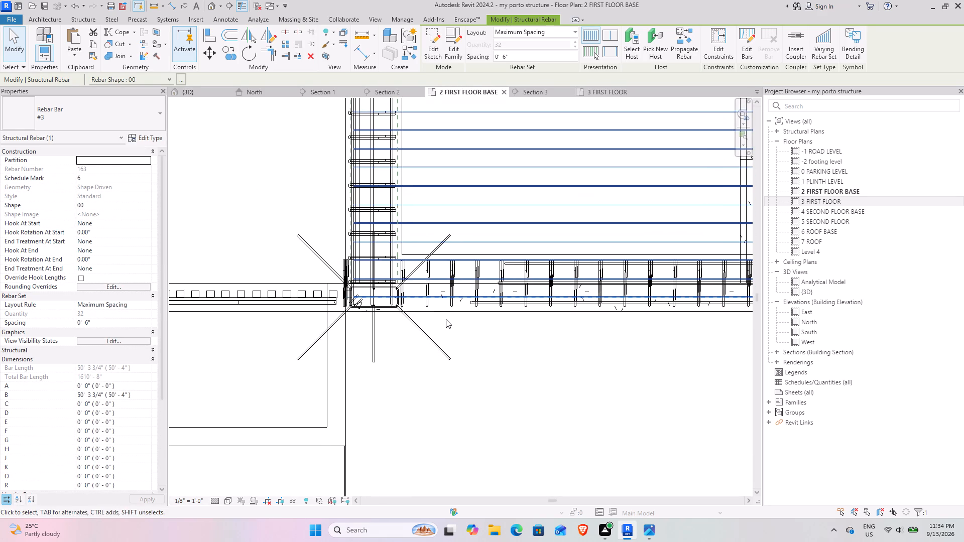
middle_drag(535, 318, 257, 310)
scroll(499, 310, down, 3)
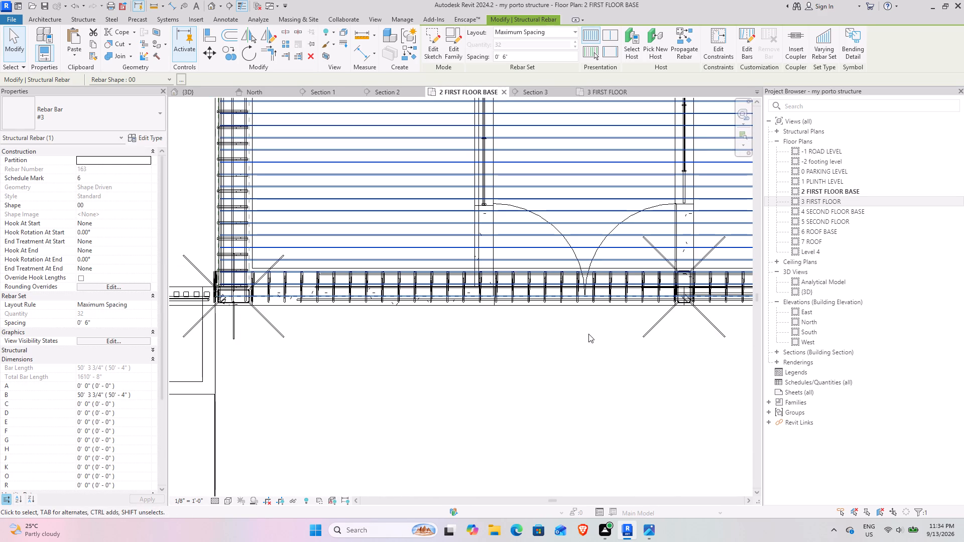
scroll(643, 317, down, 3)
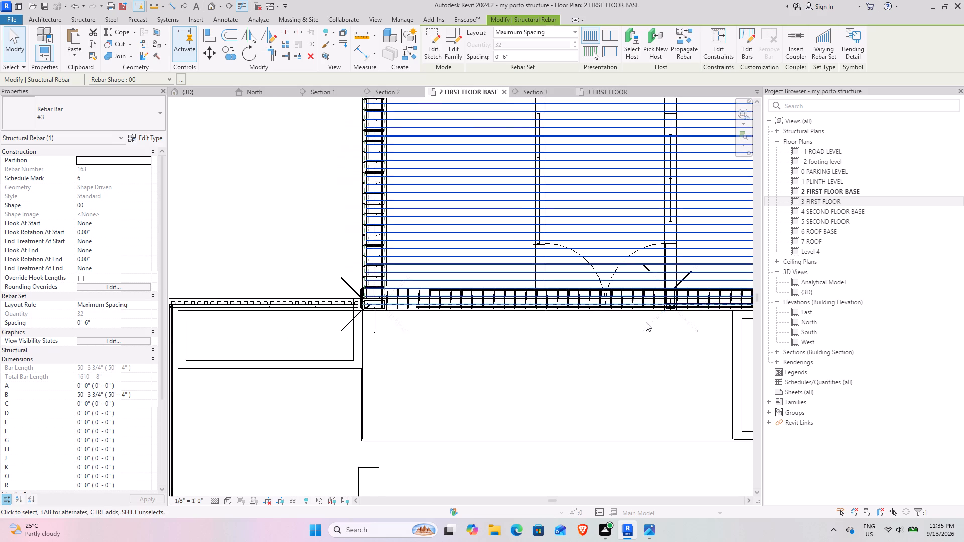
middle_drag(522, 326, 314, 332)
scroll(561, 306, up, 4)
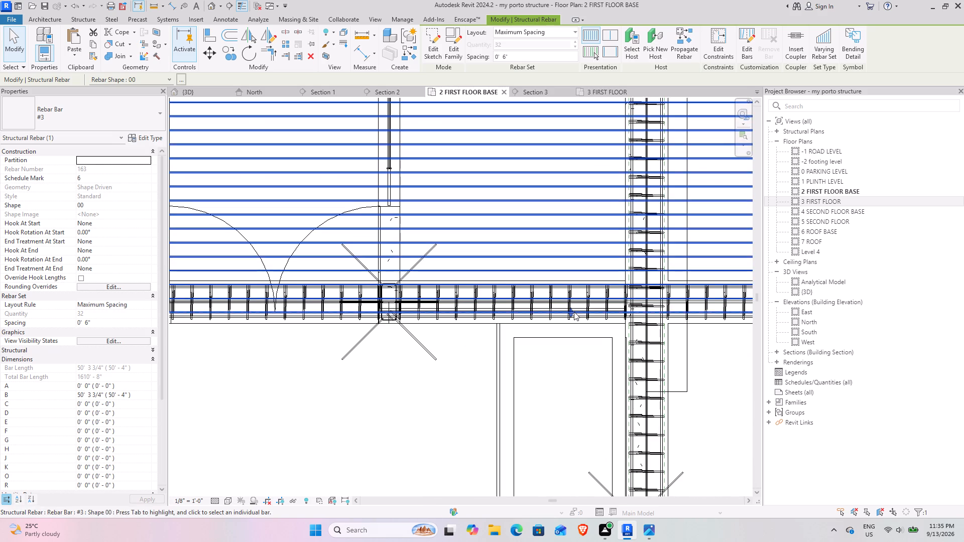
Shorten the 32-bar set's distribution slightly at the double-door bay's southern beam, giving 31 bars.
drag(571, 312, 571, 298)
Copy the 31-bar #3 set south, from the double-door bay's northern beam to its southern beam.
scroll(544, 266, down, 3)
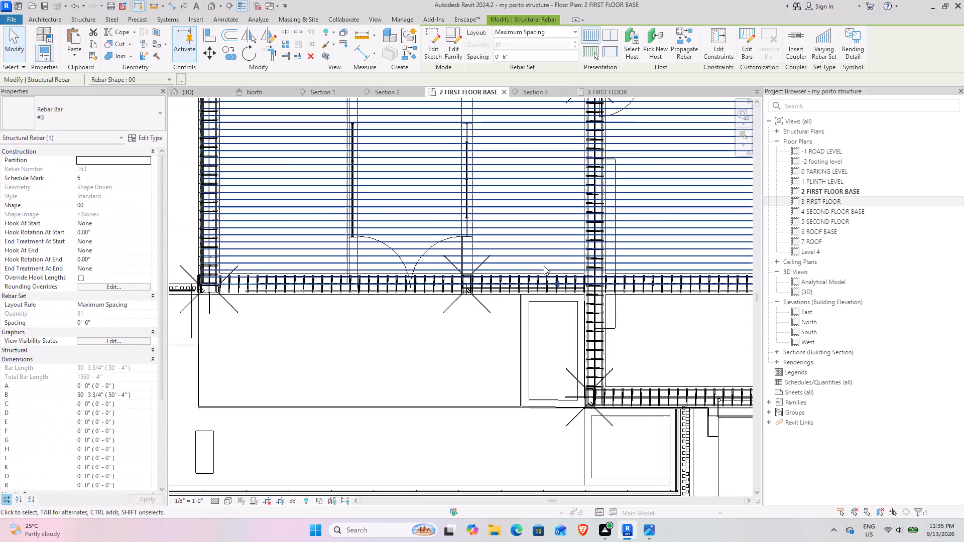
scroll(544, 266, down, 5)
middle_drag(561, 213, 510, 281)
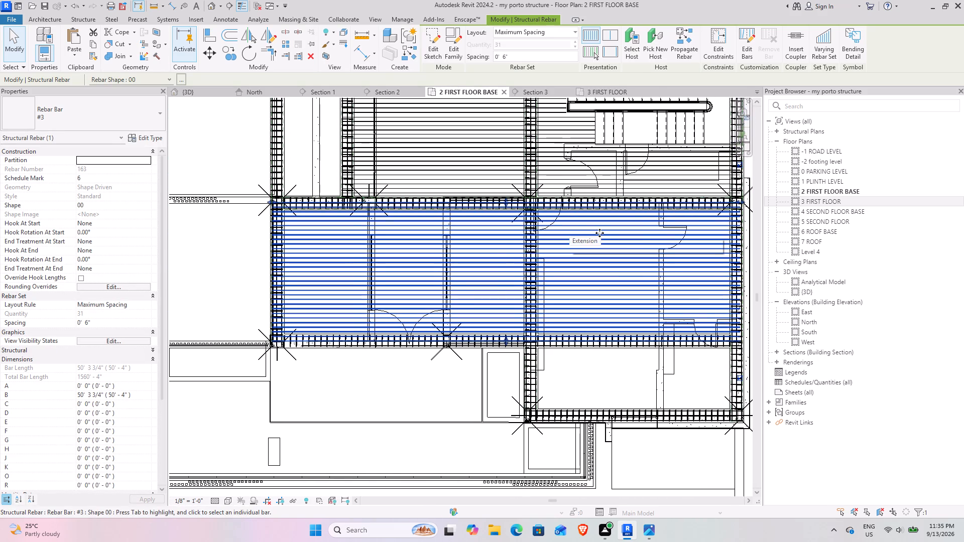
middle_drag(647, 268, 521, 270)
scroll(592, 195, up, 8)
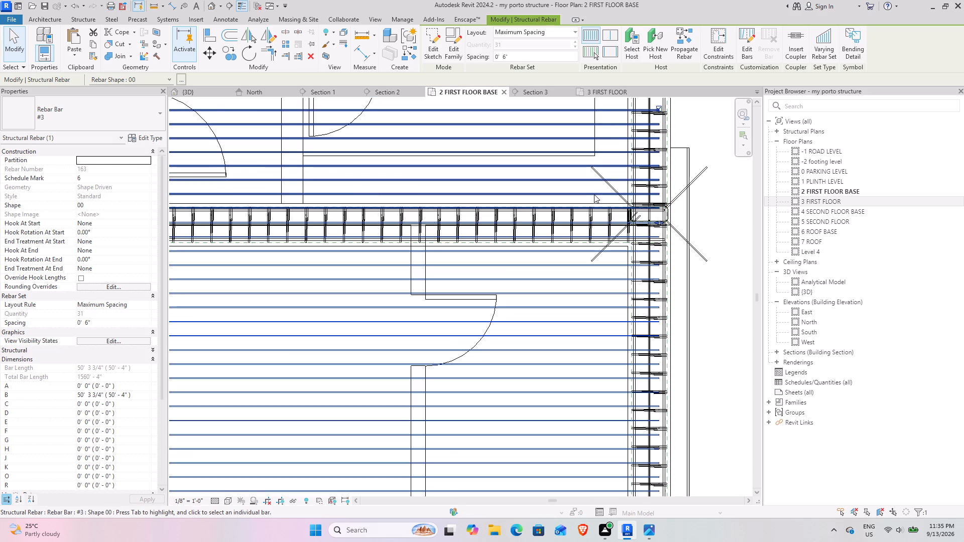
scroll(594, 194, down, 8)
middle_drag(355, 228, 387, 242)
click(226, 53)
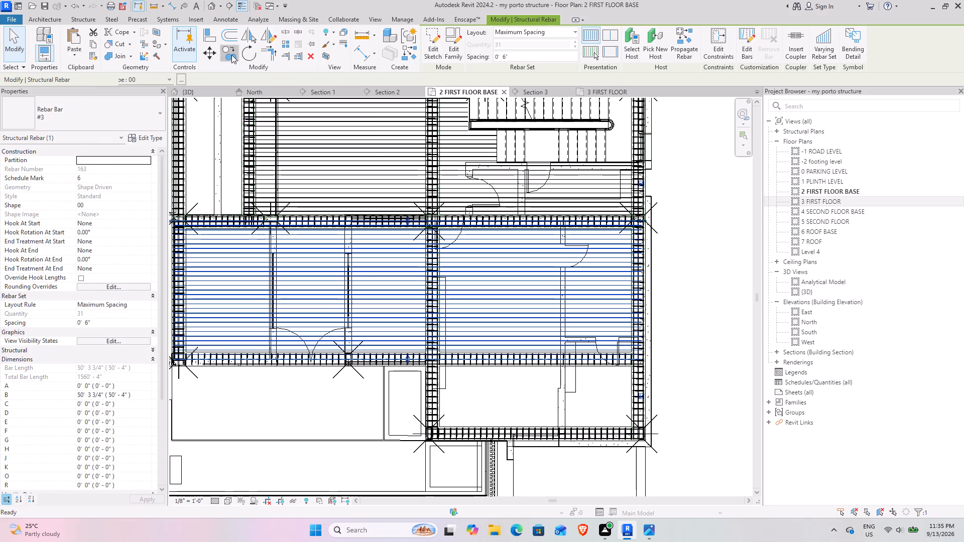
scroll(385, 188, up, 9)
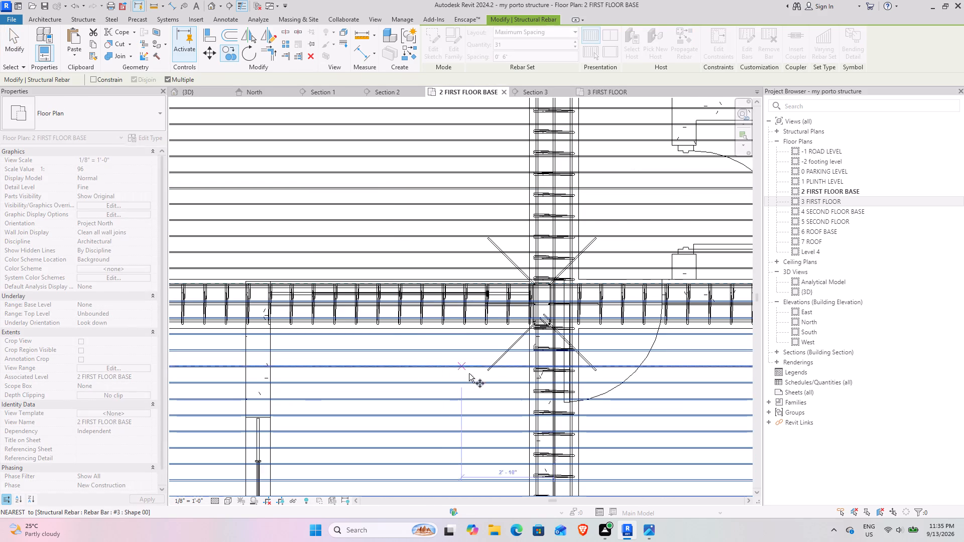
click(480, 283)
scroll(486, 293, down, 2)
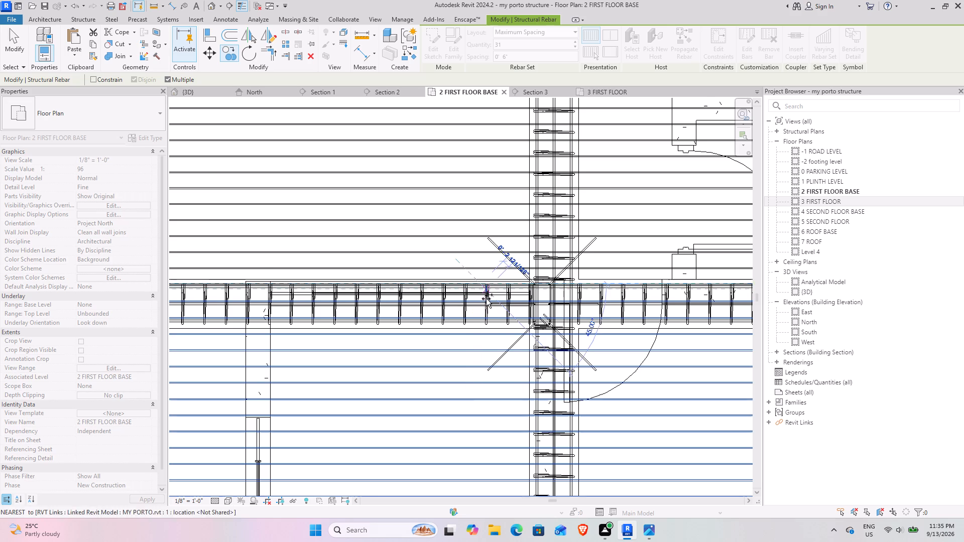
scroll(486, 299, down, 6)
middle_drag(490, 314, 532, 131)
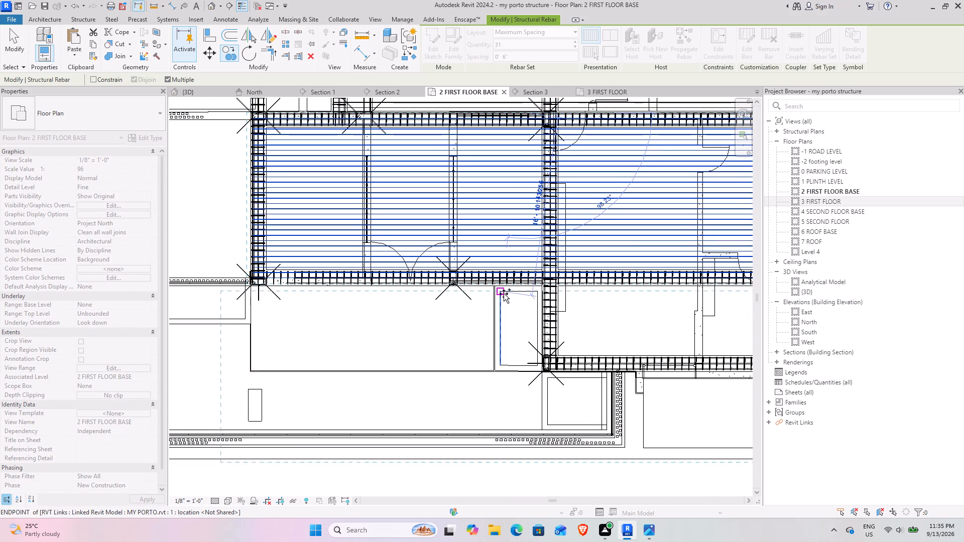
scroll(498, 286, up, 9)
click(504, 250)
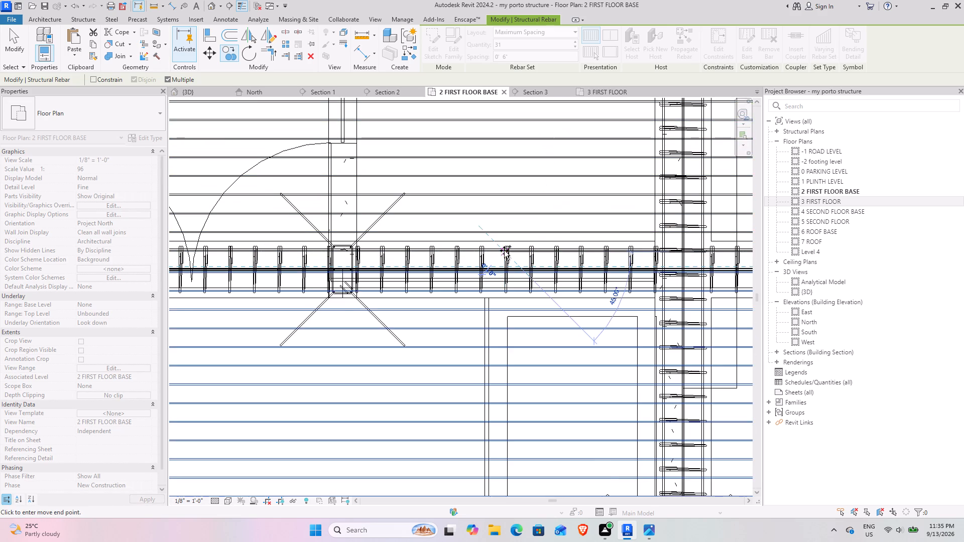
scroll(504, 250, down, 9)
middle_drag(547, 250, 526, 258)
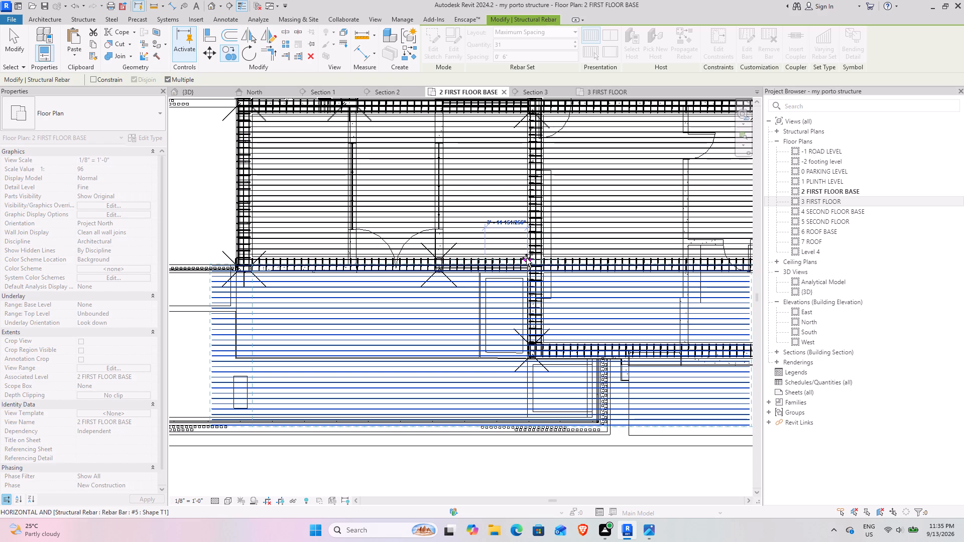
key(Escape)
Stretch the copied 31-bar set's west end to the outer western edge of the southern terrace, making B about 61'-5".
scroll(402, 280, down, 5)
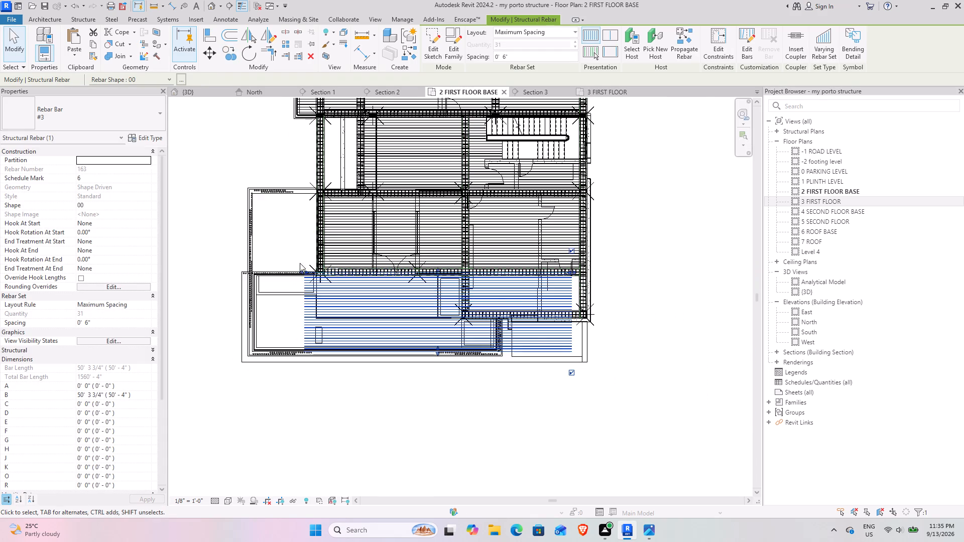
scroll(292, 263, up, 8)
middle_drag(335, 296, 556, 267)
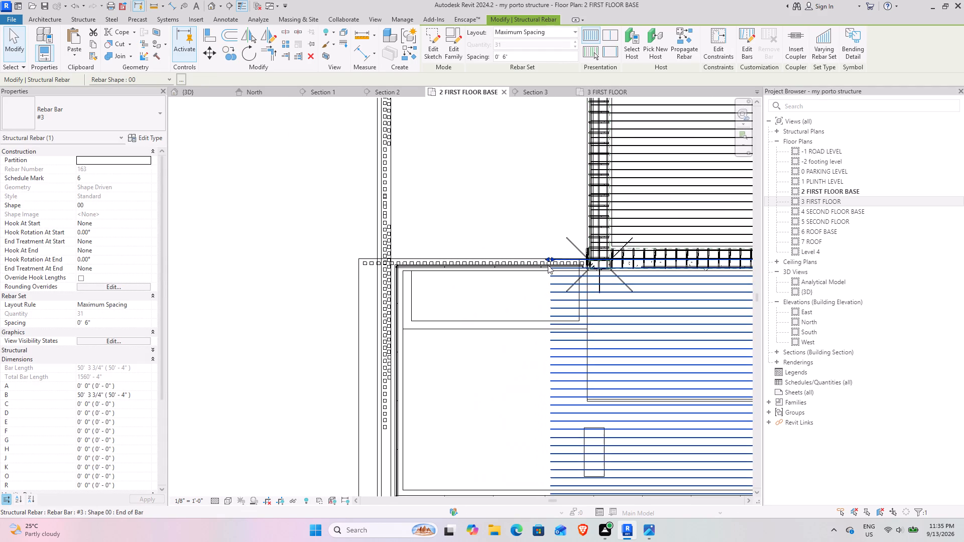
drag(548, 256, 365, 262)
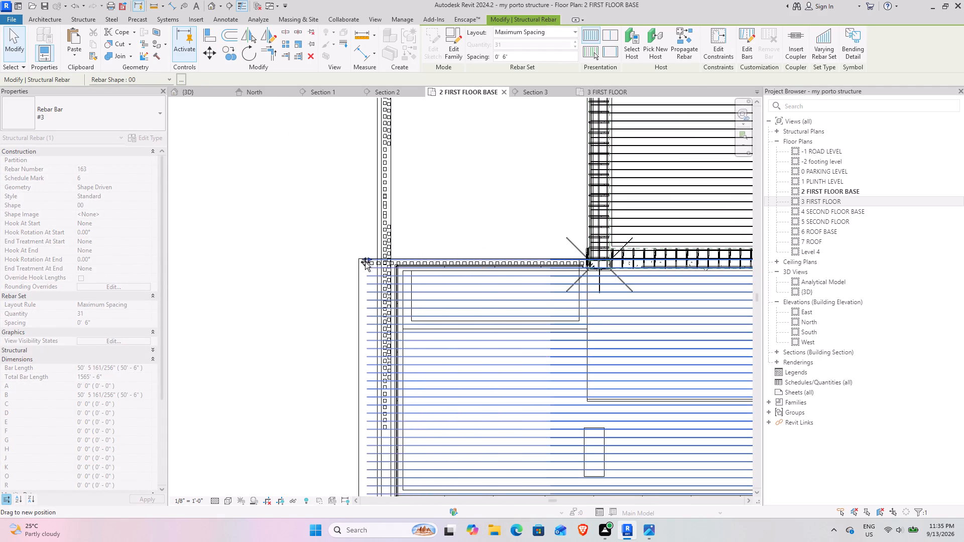
drag(365, 262, 369, 267)
Stretch the copied set's east end to the outer edge of the eastern beam, making B about 64'-2".
scroll(476, 270, down, 4)
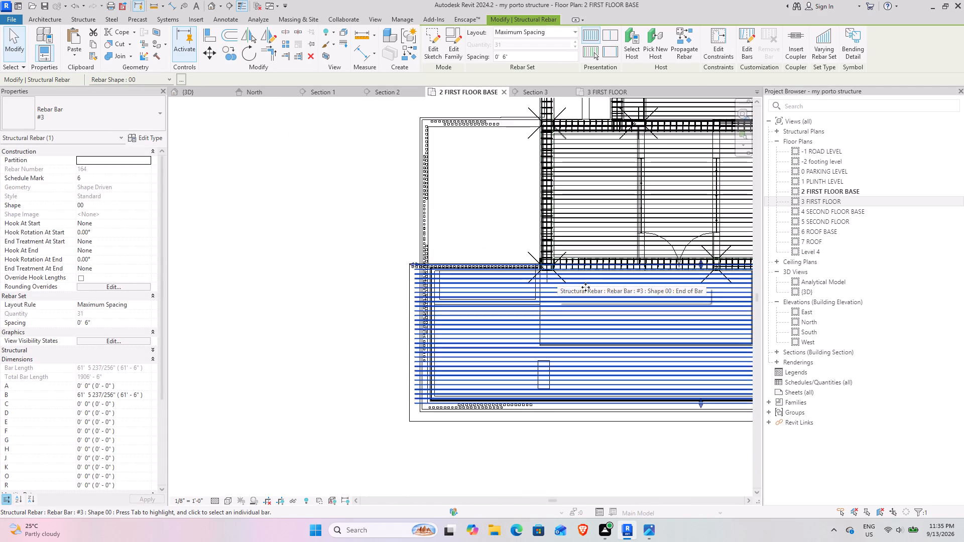
middle_drag(622, 287, 263, 265)
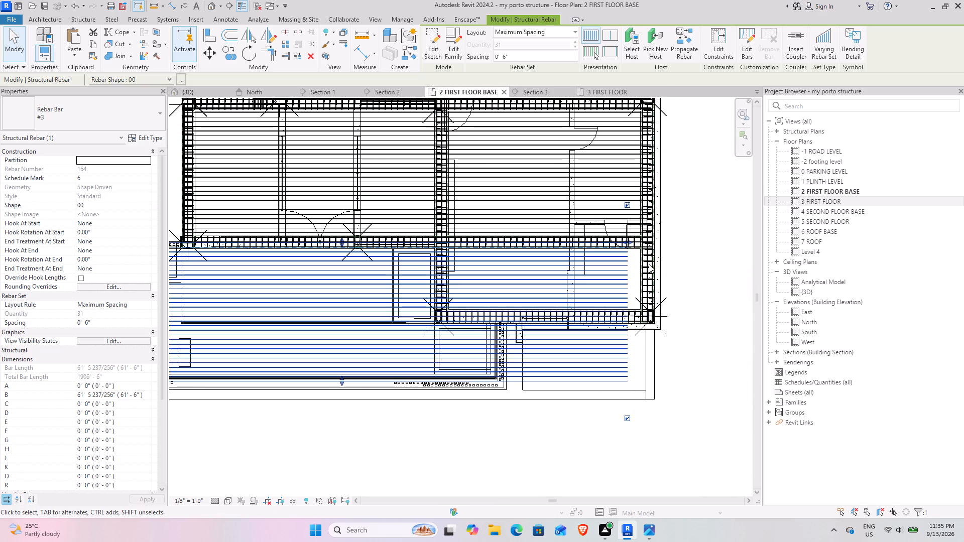
drag(625, 241, 617, 244)
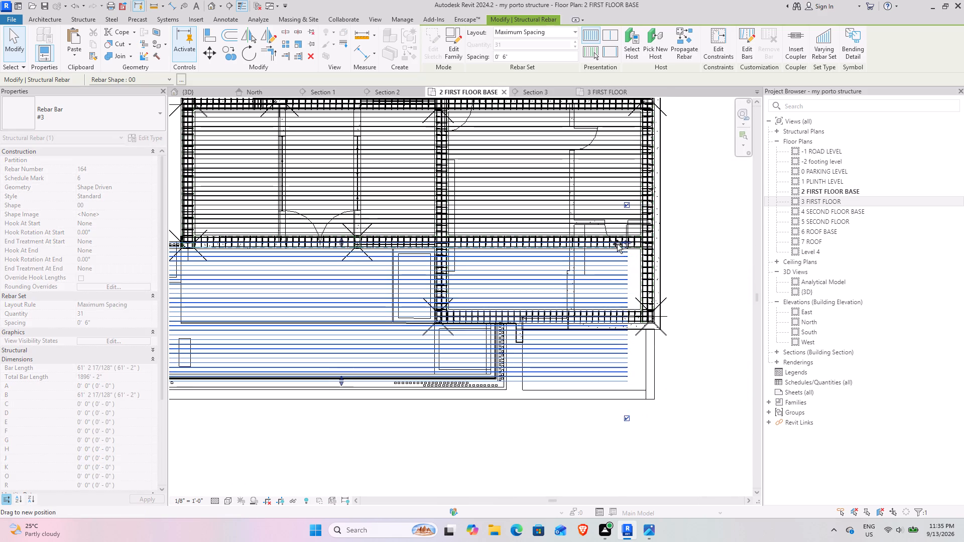
drag(617, 244, 541, 254)
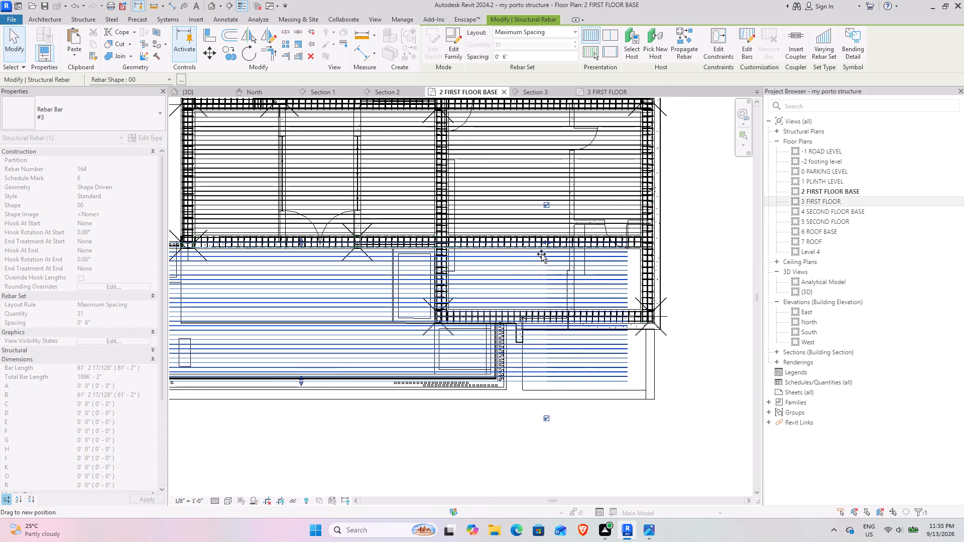
drag(541, 254, 574, 254)
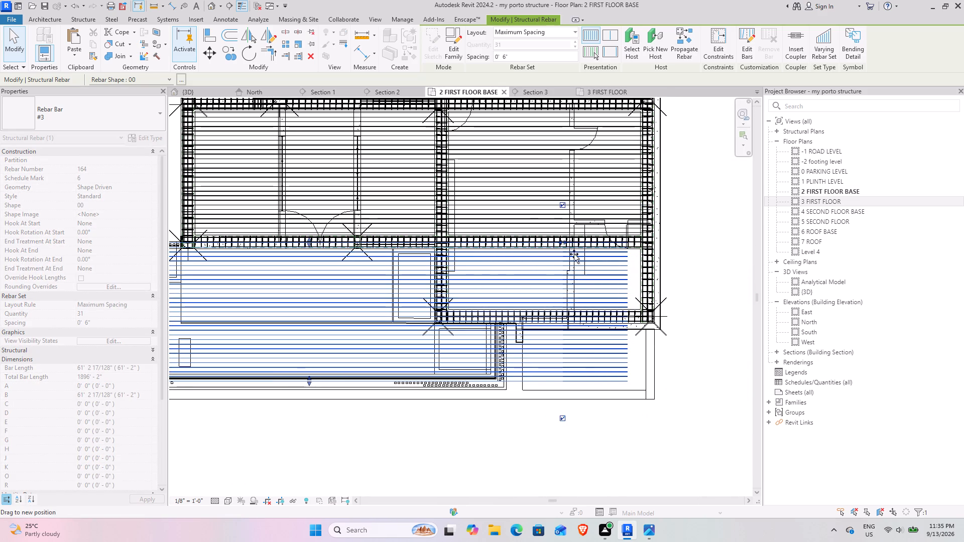
drag(574, 254, 650, 258)
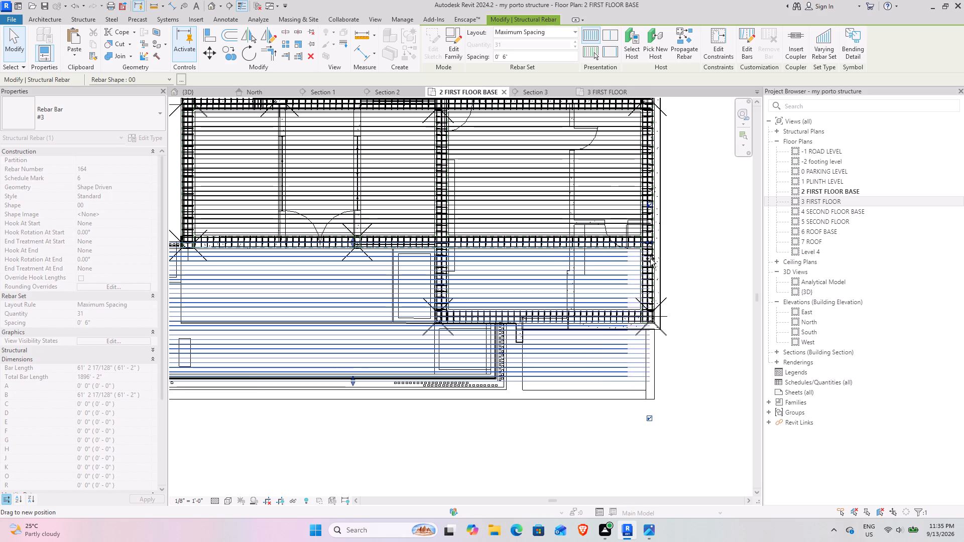
drag(650, 258, 553, 257)
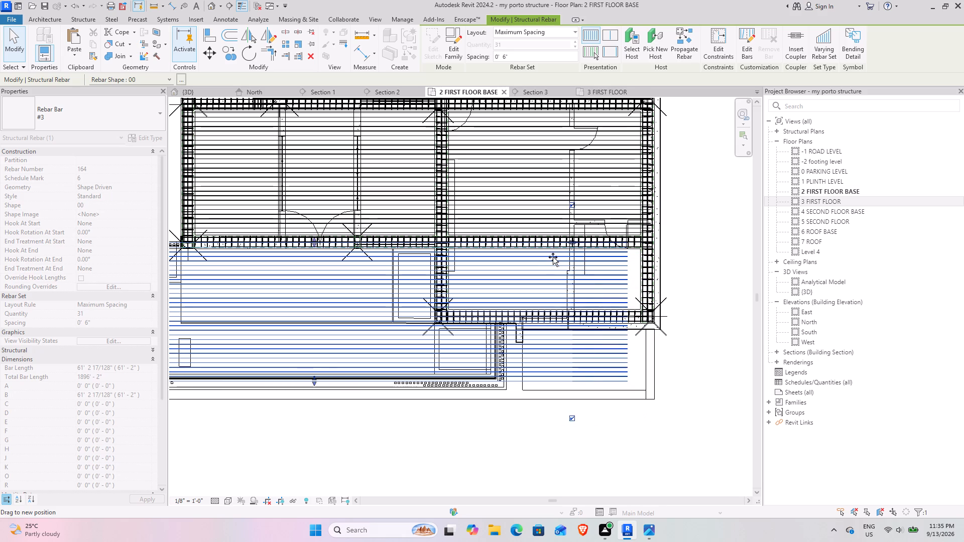
drag(553, 257, 644, 255)
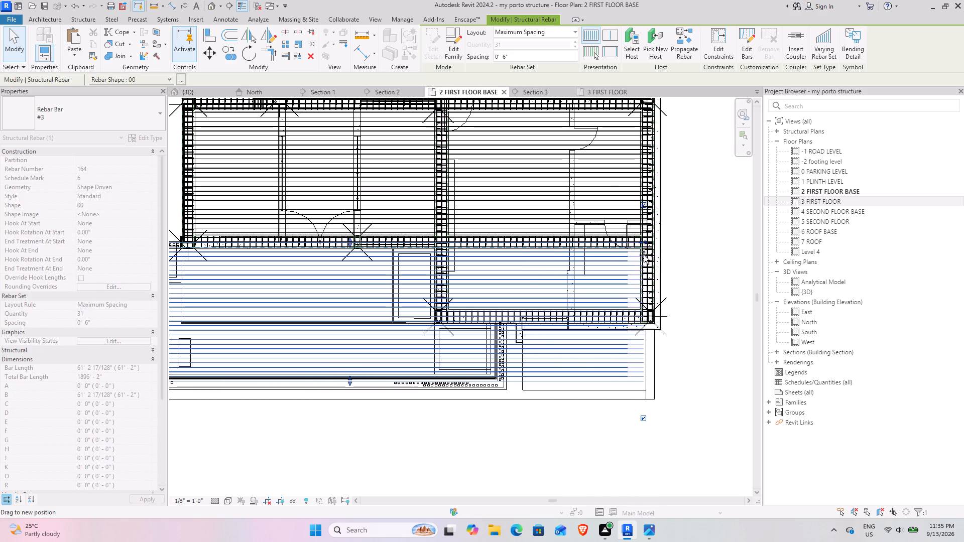
drag(644, 255, 653, 255)
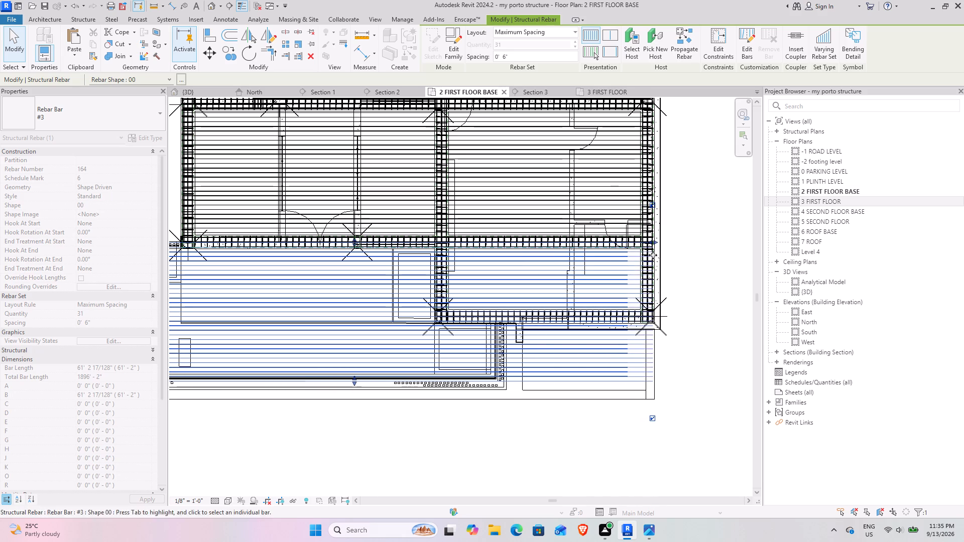
Cut the copied set's distribution back to the lowest beam of the southeast bay, giving 19 bars.
drag(352, 380, 353, 327)
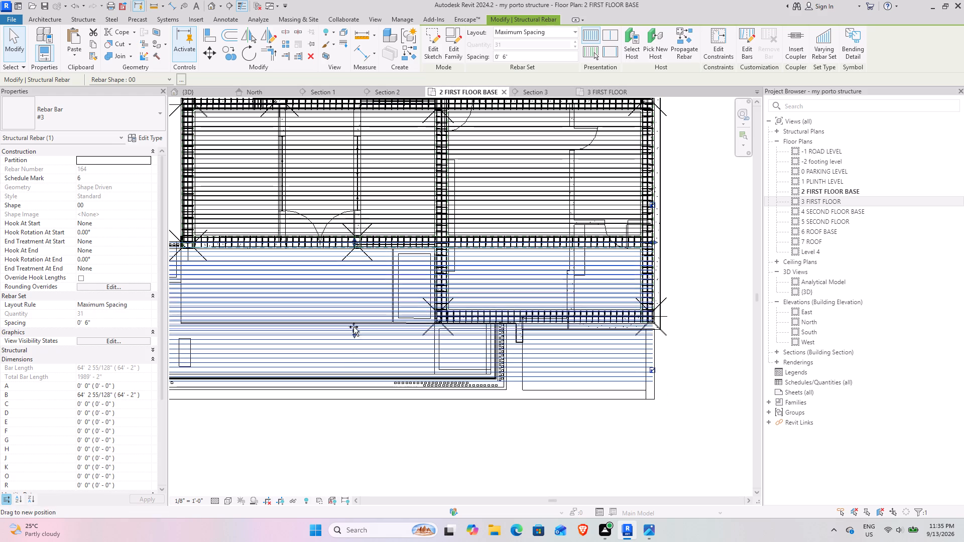
drag(353, 327, 353, 326)
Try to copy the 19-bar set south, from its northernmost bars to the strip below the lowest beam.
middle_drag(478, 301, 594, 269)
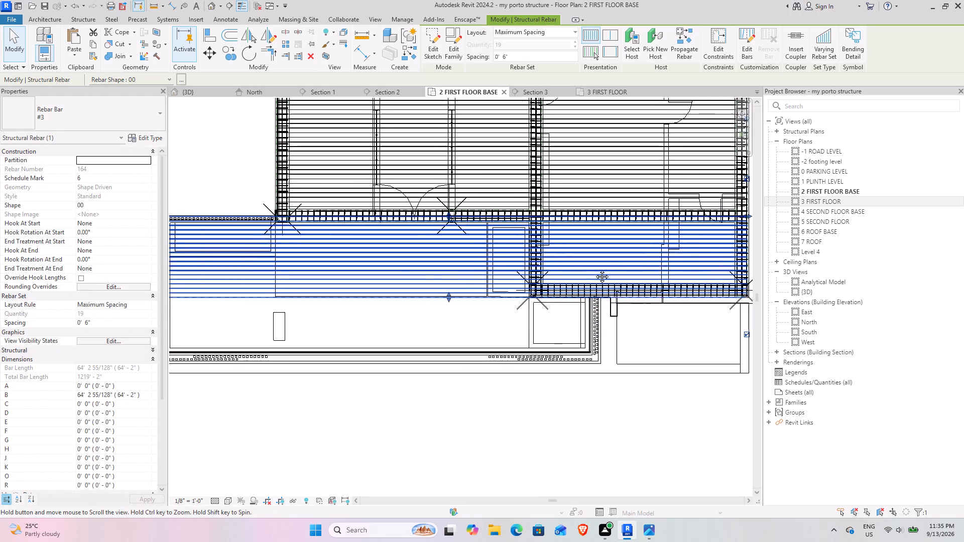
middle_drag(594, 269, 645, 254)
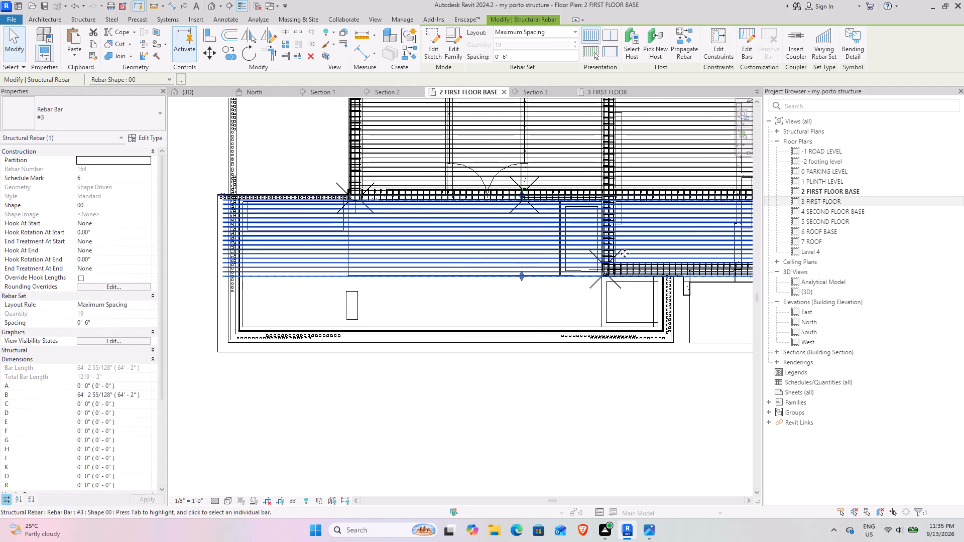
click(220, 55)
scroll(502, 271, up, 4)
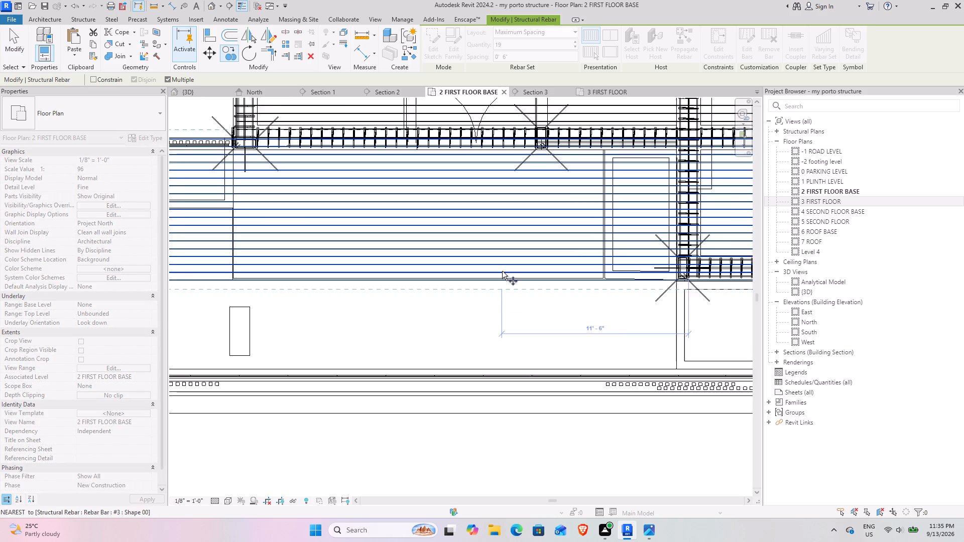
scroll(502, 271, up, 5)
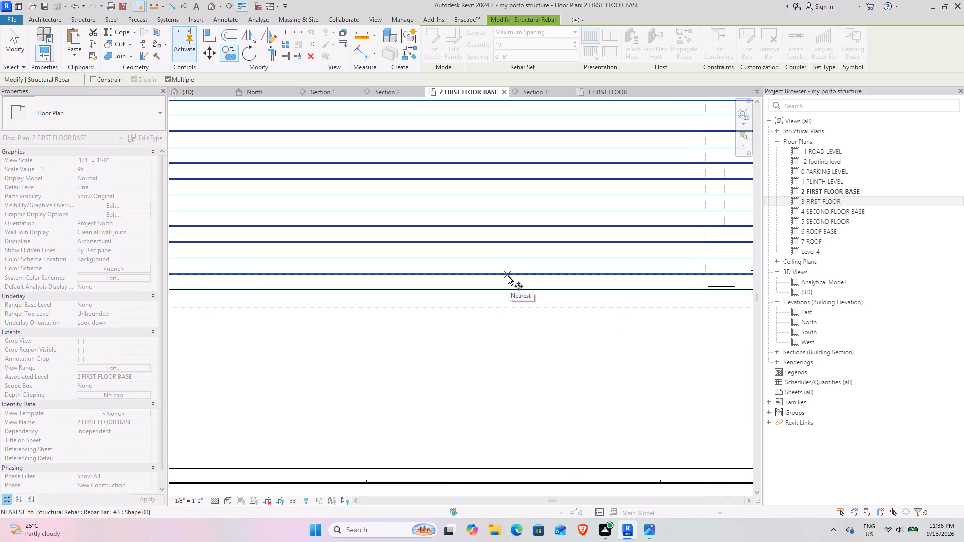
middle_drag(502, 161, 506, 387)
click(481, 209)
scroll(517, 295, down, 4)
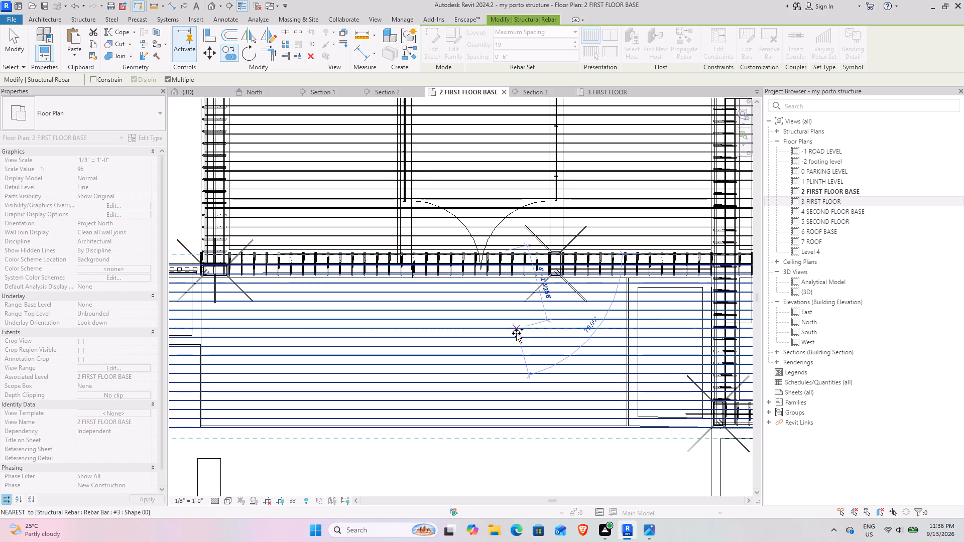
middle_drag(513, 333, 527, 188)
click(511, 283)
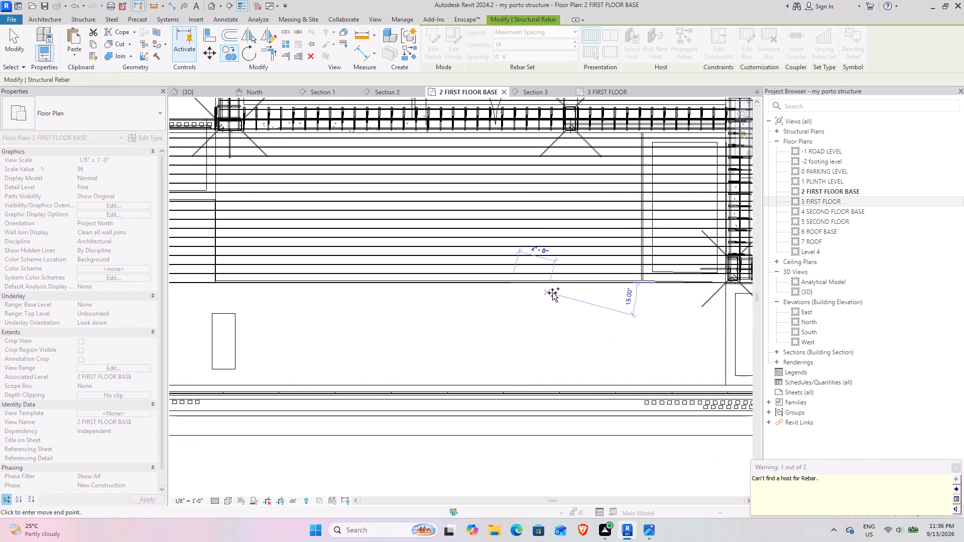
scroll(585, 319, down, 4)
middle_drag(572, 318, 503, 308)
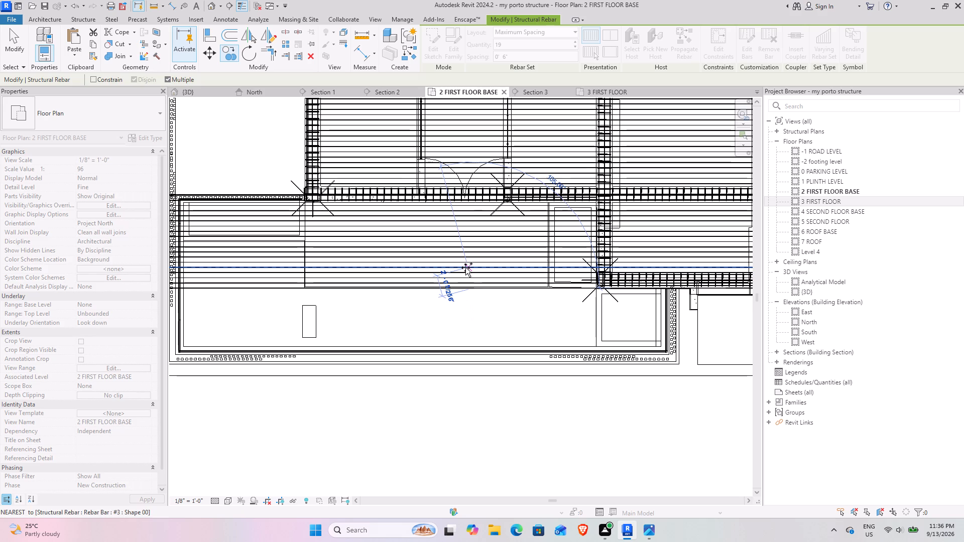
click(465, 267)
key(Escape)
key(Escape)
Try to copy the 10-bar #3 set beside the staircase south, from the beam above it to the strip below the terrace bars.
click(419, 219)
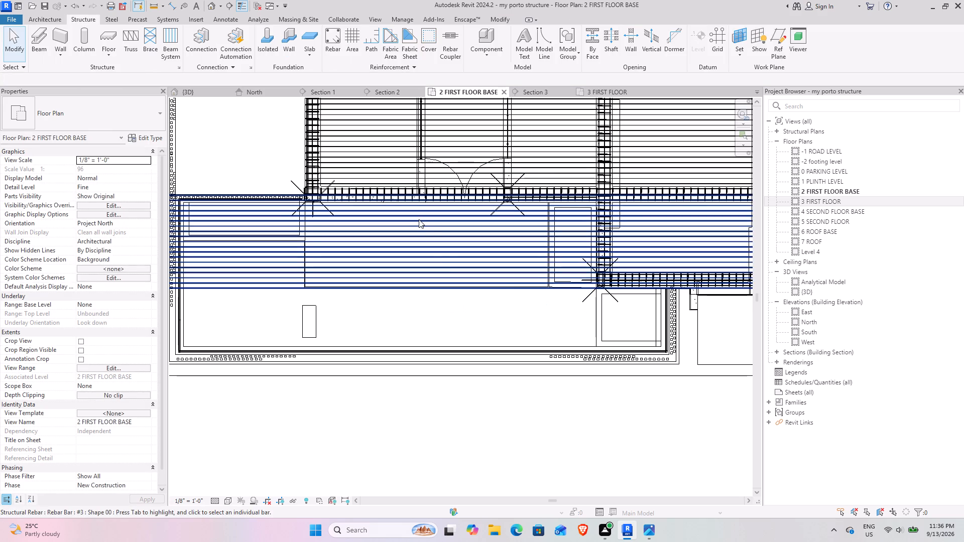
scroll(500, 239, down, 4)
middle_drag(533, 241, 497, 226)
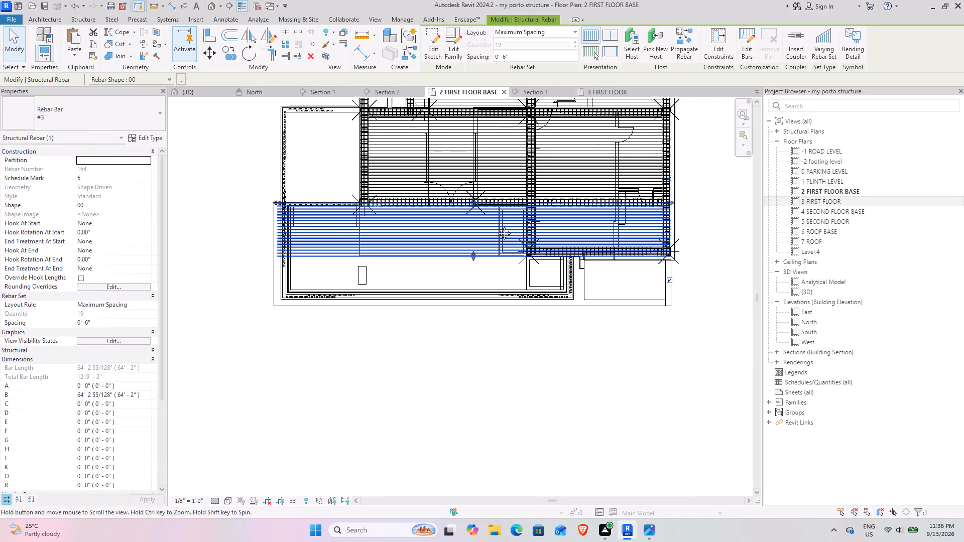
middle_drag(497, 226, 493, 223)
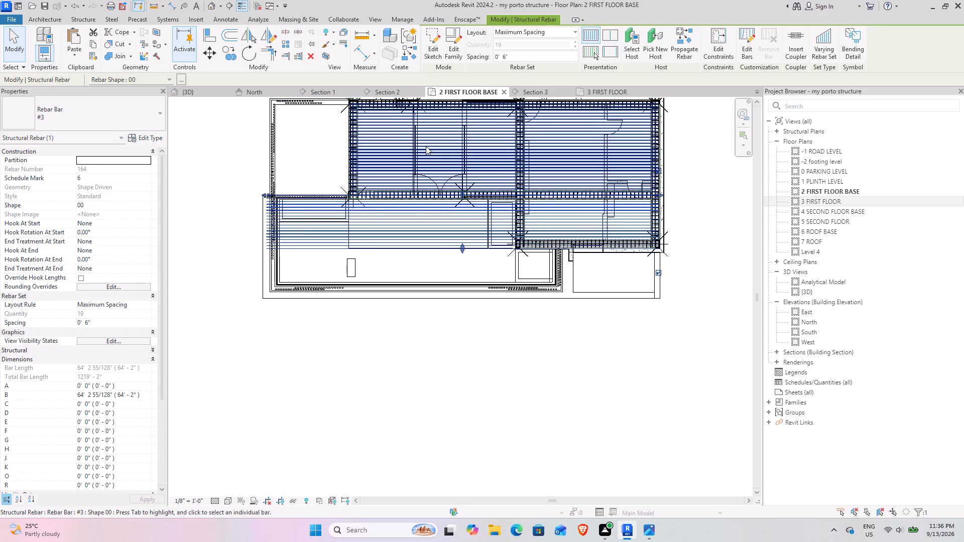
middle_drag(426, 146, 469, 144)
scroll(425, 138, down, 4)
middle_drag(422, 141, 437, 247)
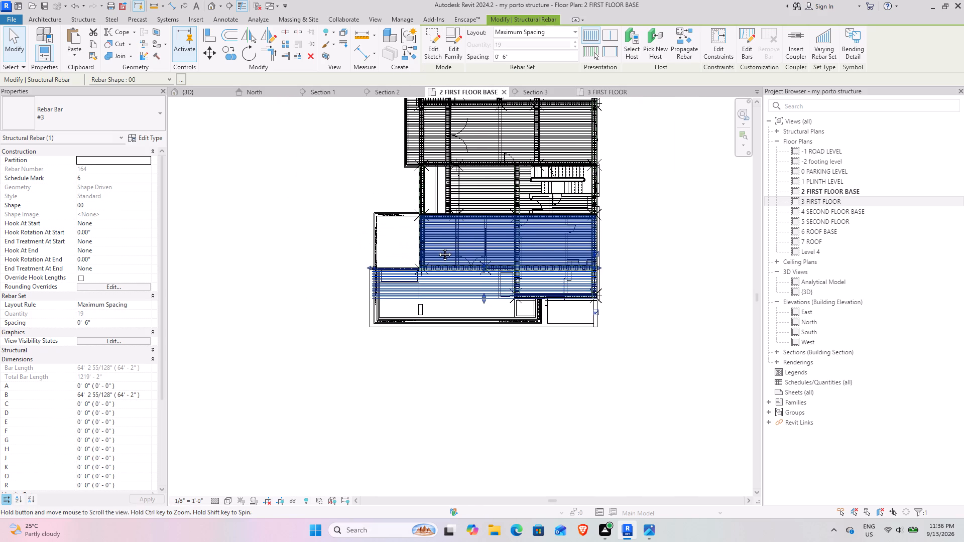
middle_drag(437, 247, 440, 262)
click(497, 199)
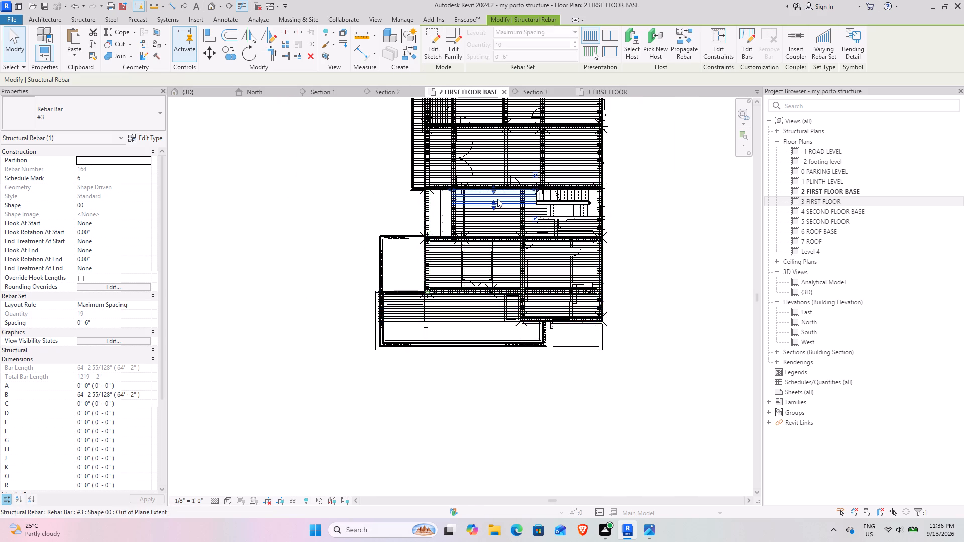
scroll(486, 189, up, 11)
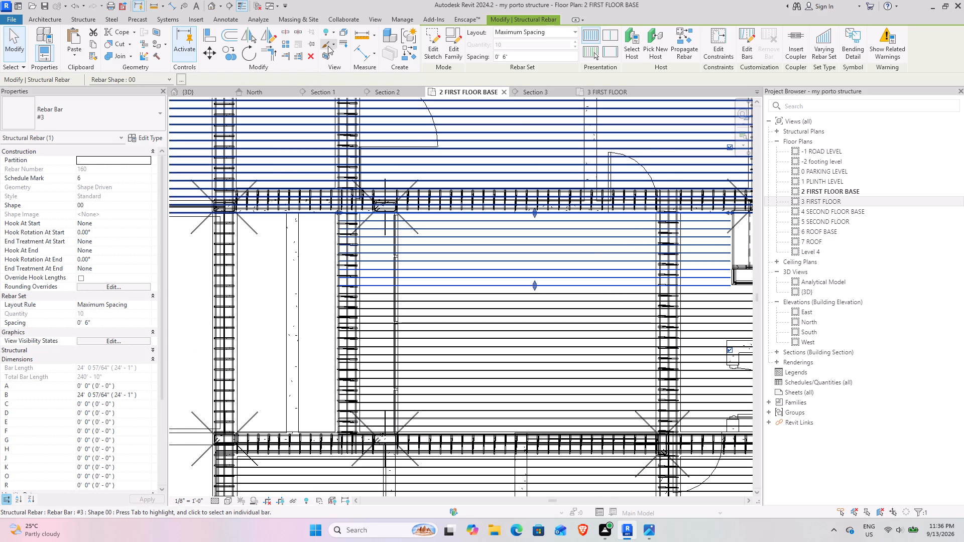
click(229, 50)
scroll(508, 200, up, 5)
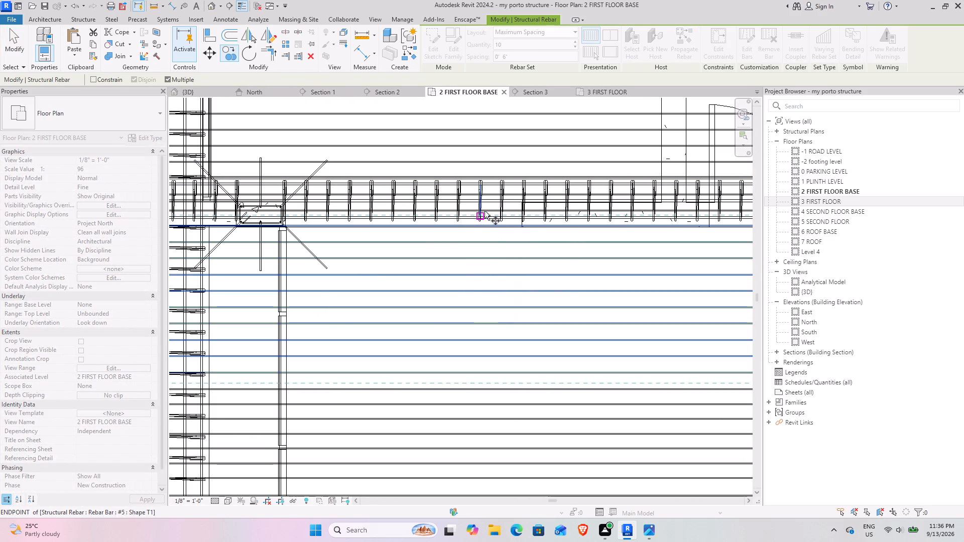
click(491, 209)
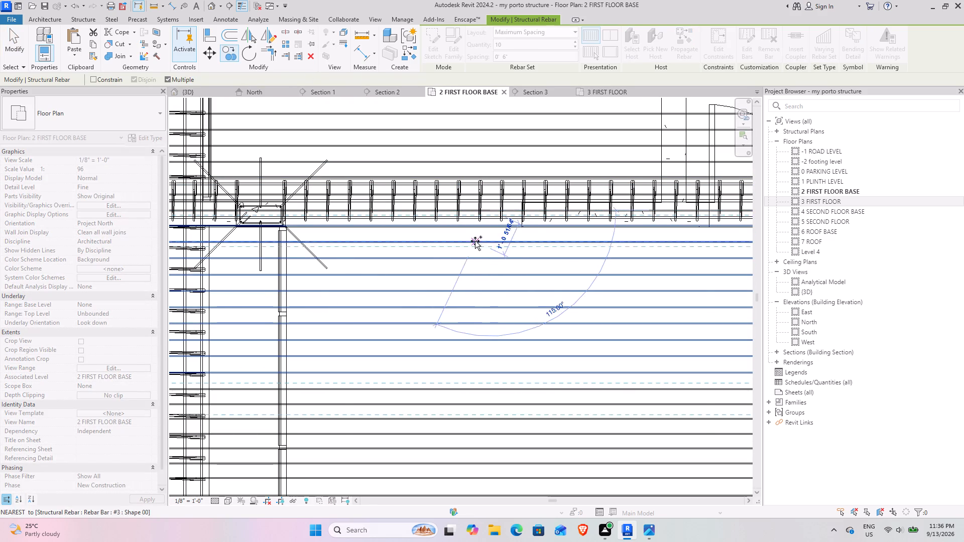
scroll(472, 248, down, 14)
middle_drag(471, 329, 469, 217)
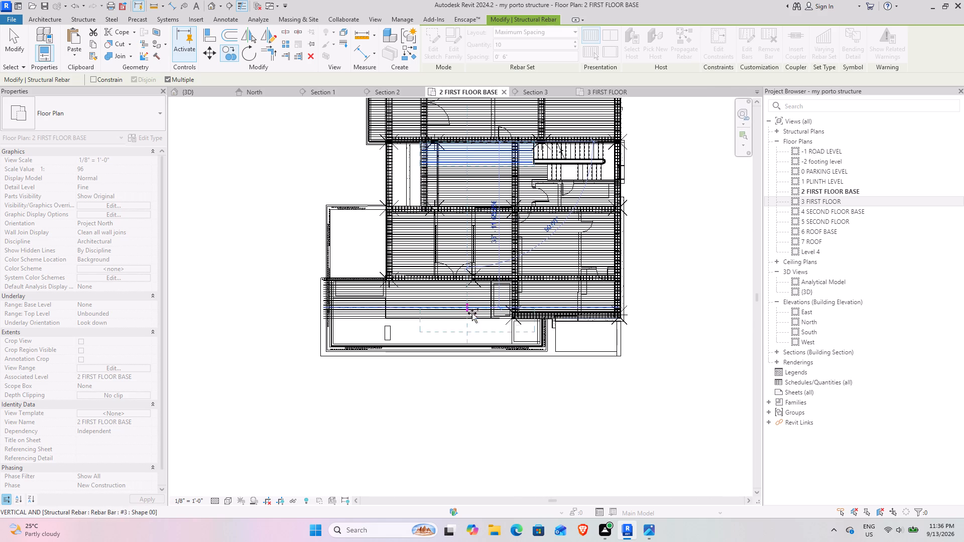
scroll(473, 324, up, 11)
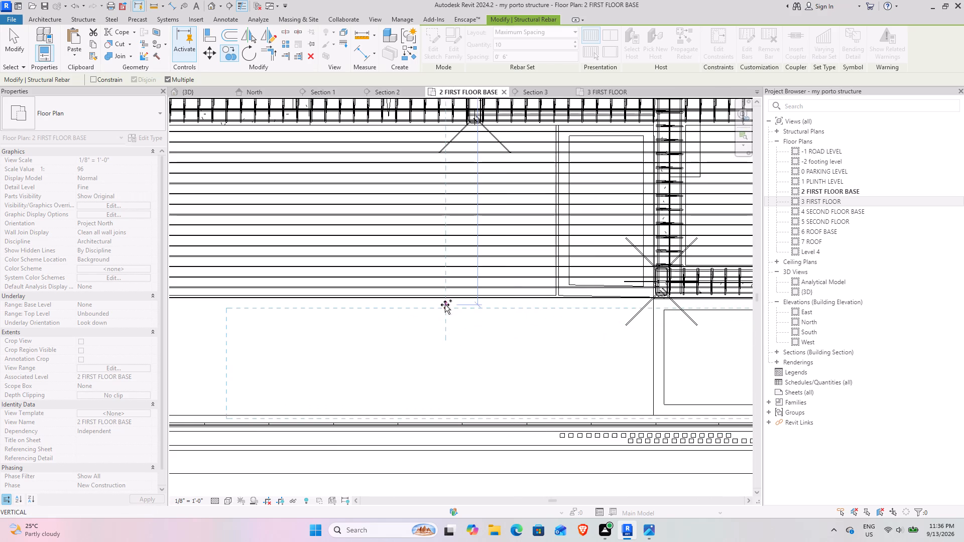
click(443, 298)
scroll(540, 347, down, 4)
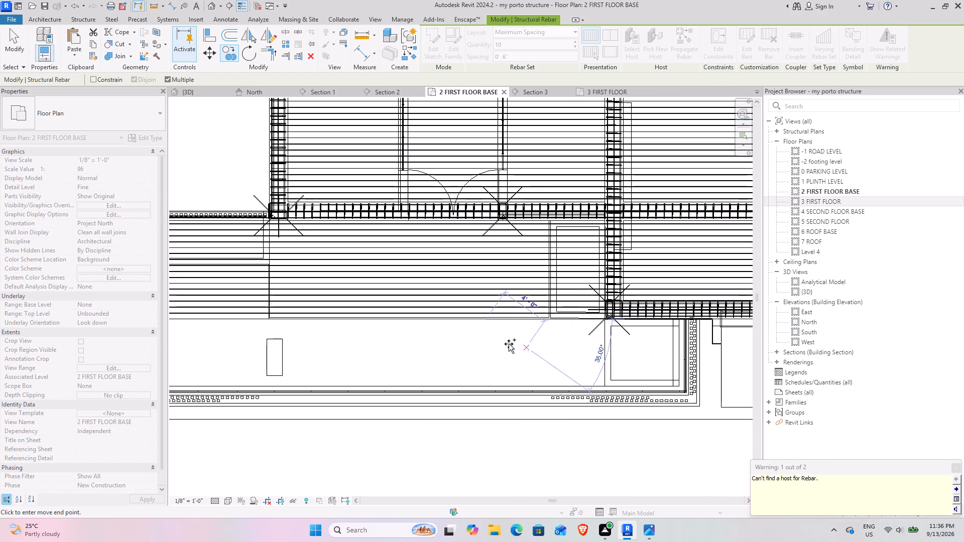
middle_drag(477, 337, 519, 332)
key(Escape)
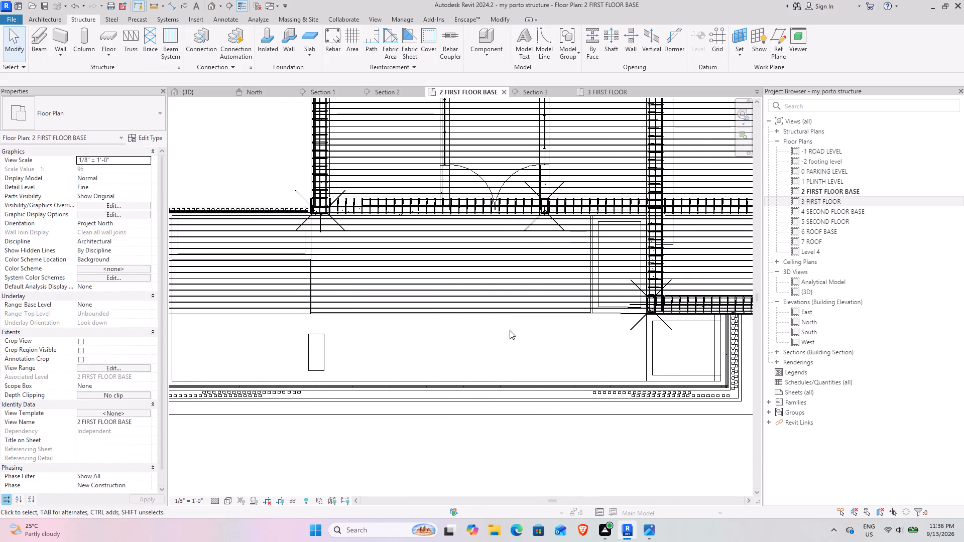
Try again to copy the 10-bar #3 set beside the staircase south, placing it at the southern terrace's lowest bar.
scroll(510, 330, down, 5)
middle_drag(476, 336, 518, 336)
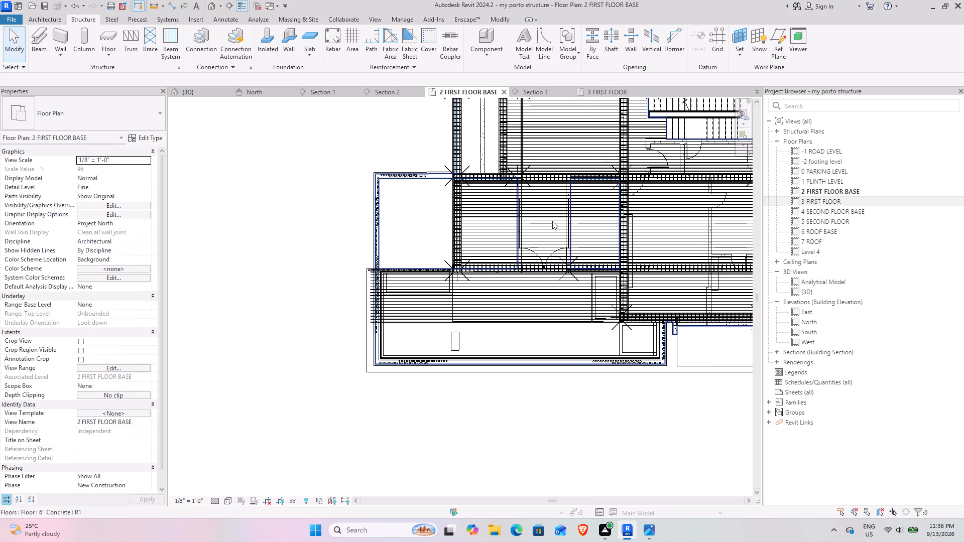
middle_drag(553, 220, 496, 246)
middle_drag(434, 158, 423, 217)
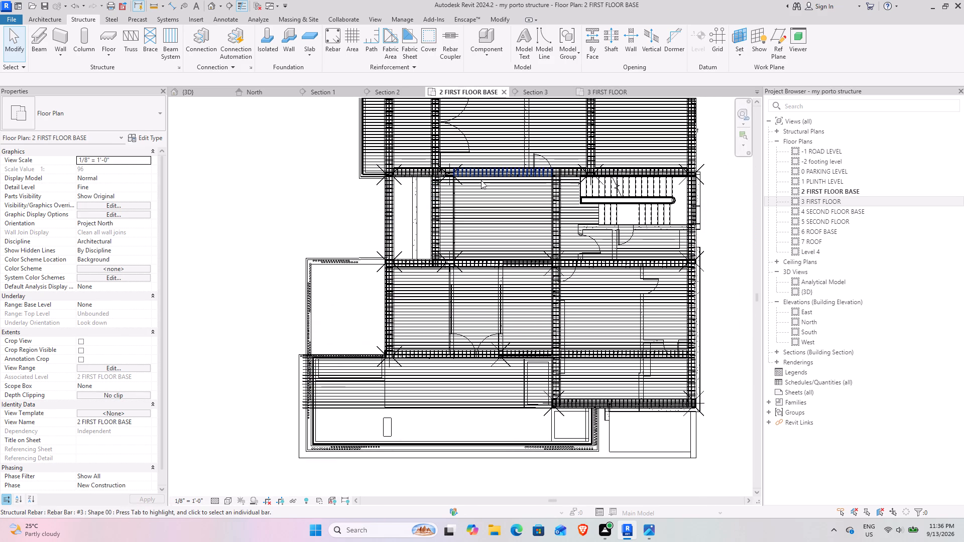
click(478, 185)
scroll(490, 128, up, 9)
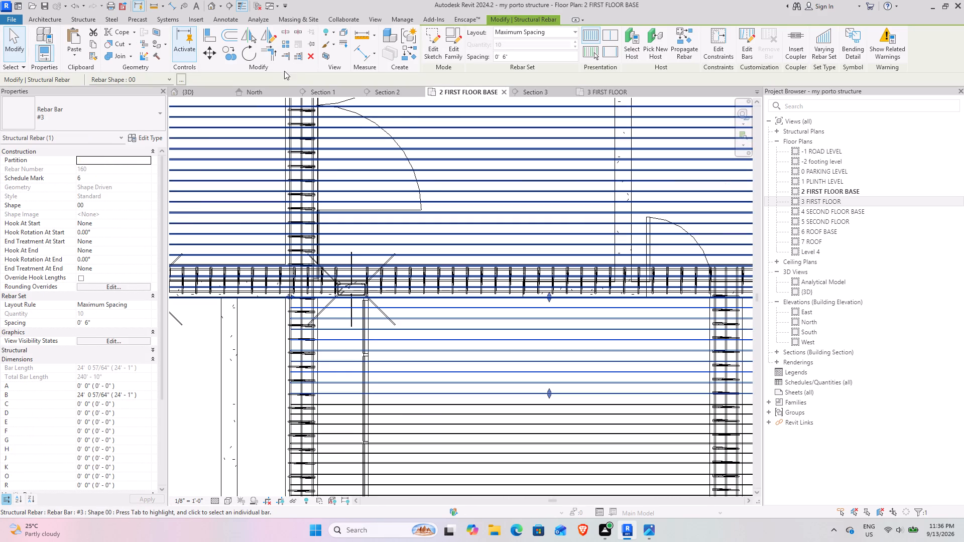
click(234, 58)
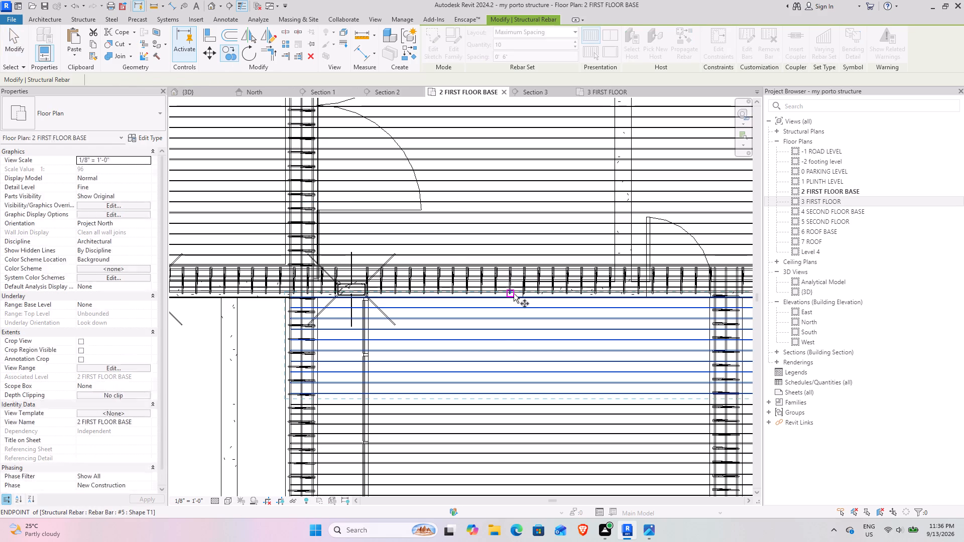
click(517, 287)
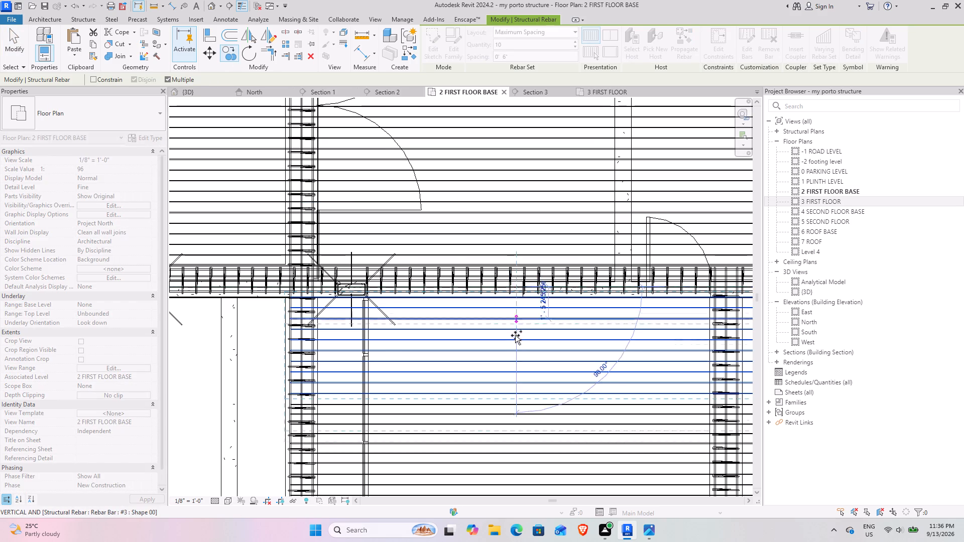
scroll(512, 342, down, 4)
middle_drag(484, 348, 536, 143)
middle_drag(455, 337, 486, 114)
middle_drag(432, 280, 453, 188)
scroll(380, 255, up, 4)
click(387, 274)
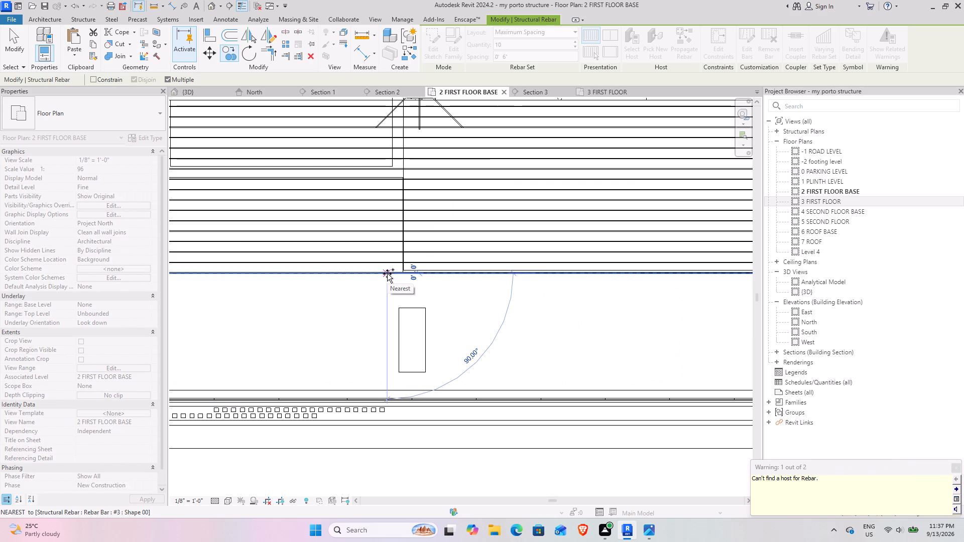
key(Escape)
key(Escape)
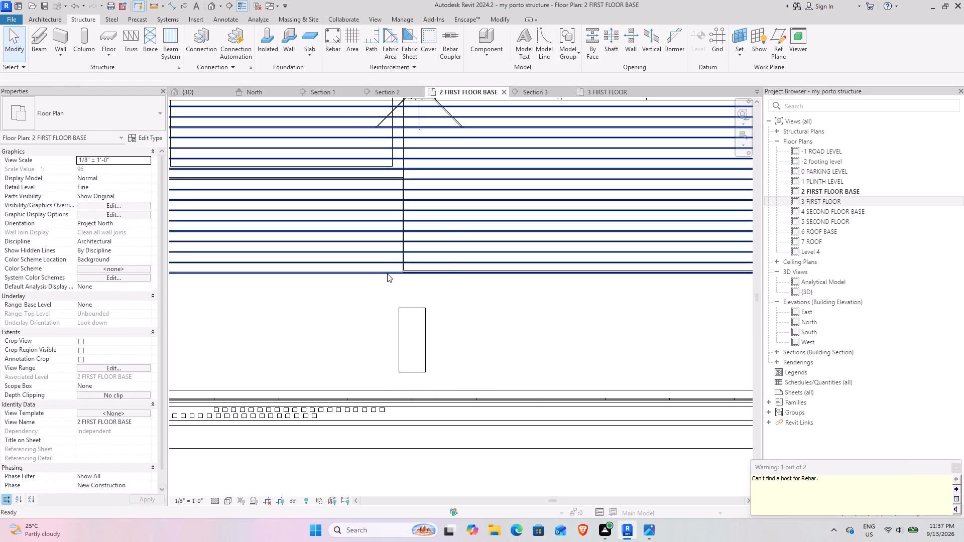
Examine the slab, beam and terrace reinforcement in the {3D} view from several sides.
click(187, 91)
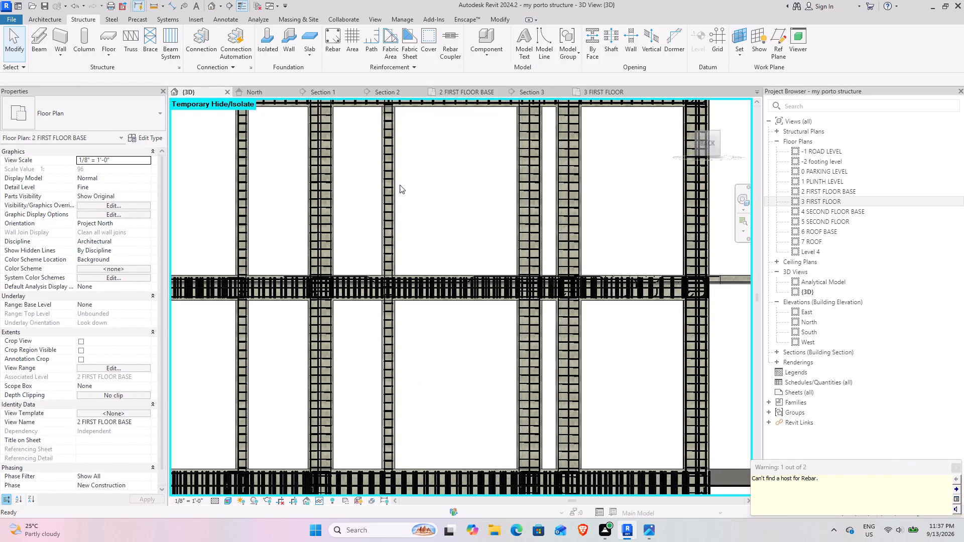
scroll(466, 258, down, 9)
middle_drag(502, 257, 448, 304)
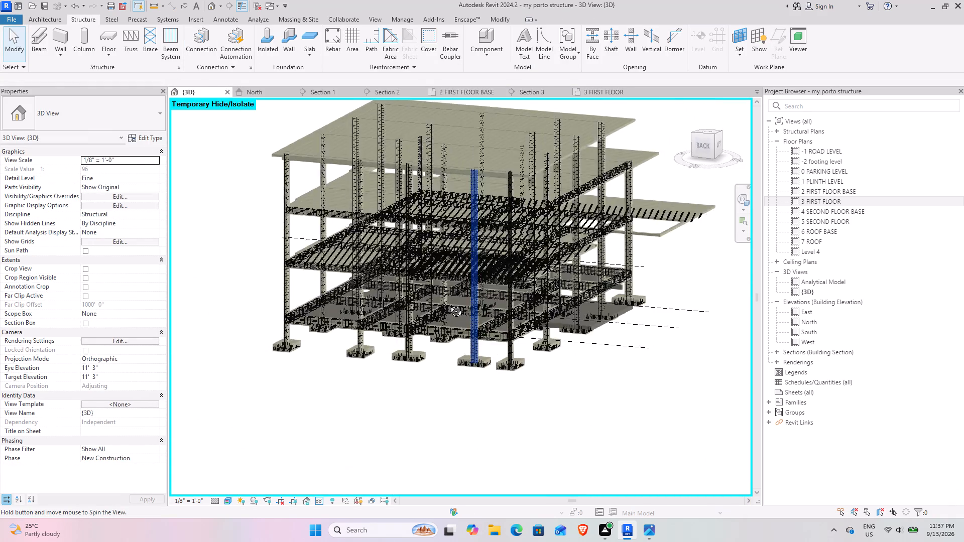
middle_drag(448, 304, 293, 293)
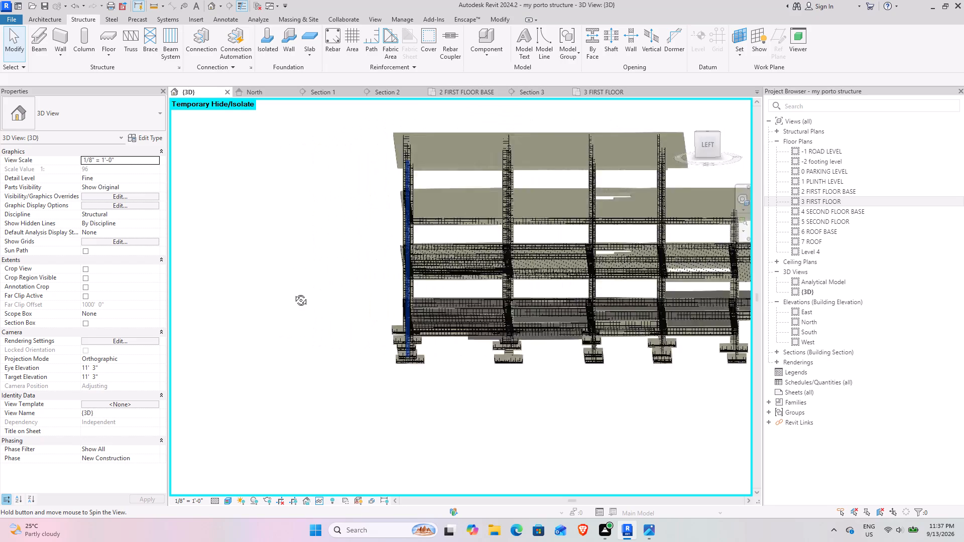
middle_drag(293, 293, 285, 304)
middle_drag(561, 308, 185, 270)
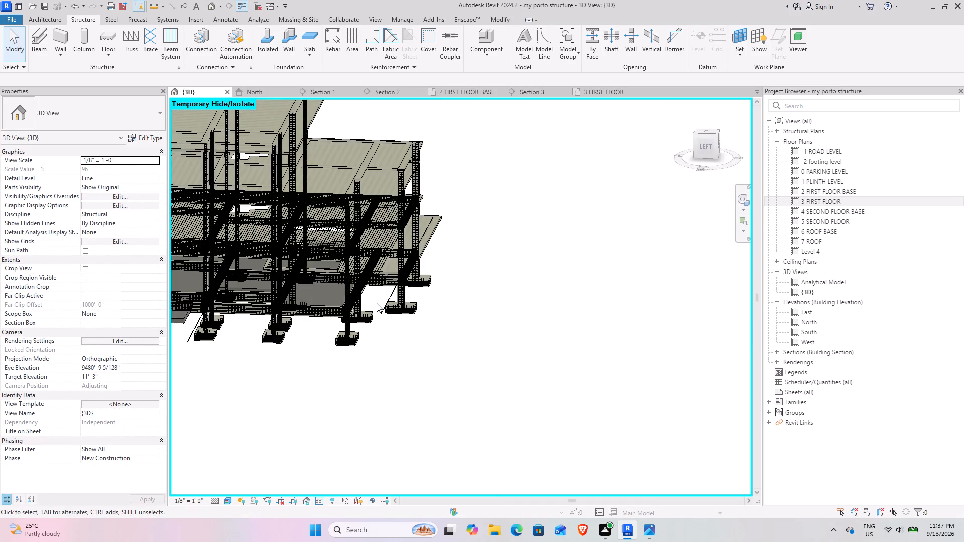
middle_drag(377, 303, 398, 344)
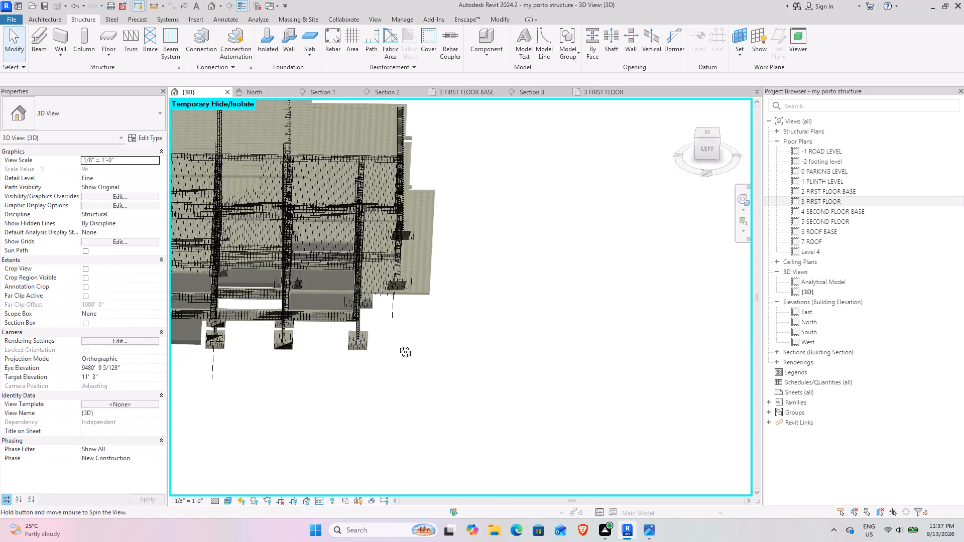
middle_drag(398, 344, 339, 357)
middle_drag(329, 352, 503, 421)
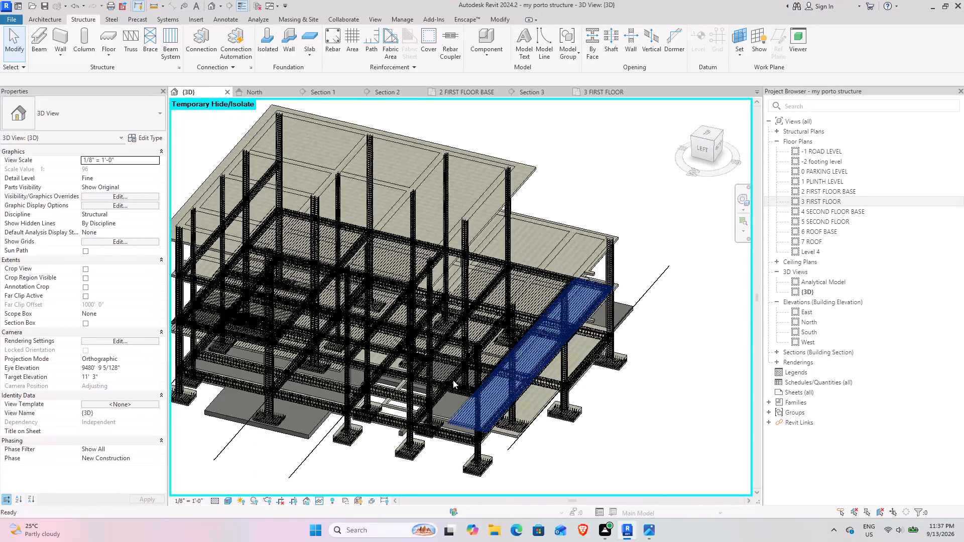
shift+middle_drag(452, 378, 390, 292)
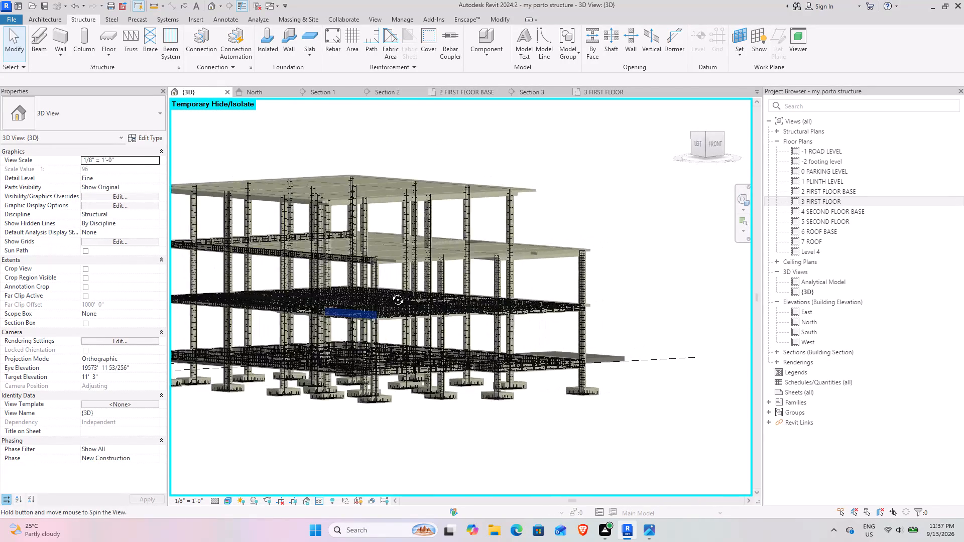
shift+middle_drag(390, 292, 413, 312)
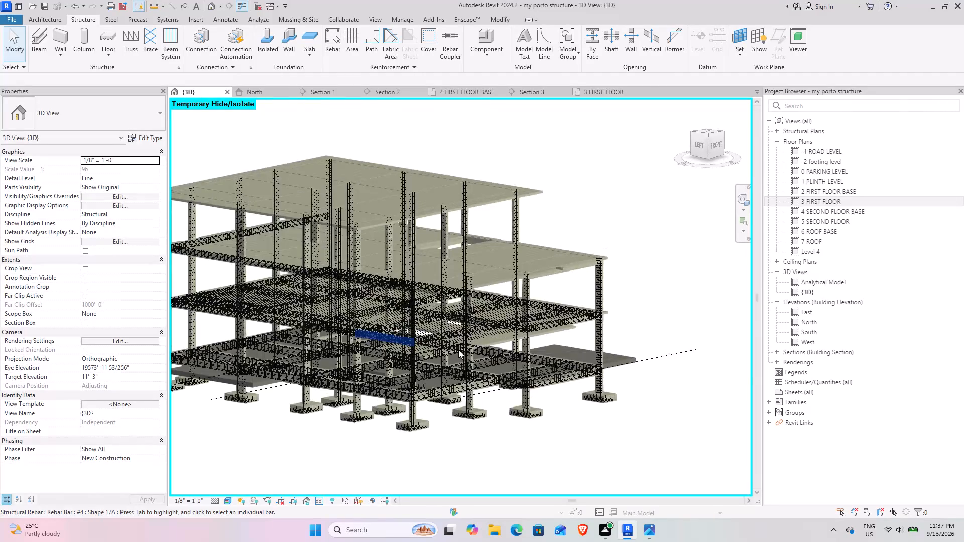
scroll(458, 350, up, 4)
shift+middle_drag(533, 347, 544, 397)
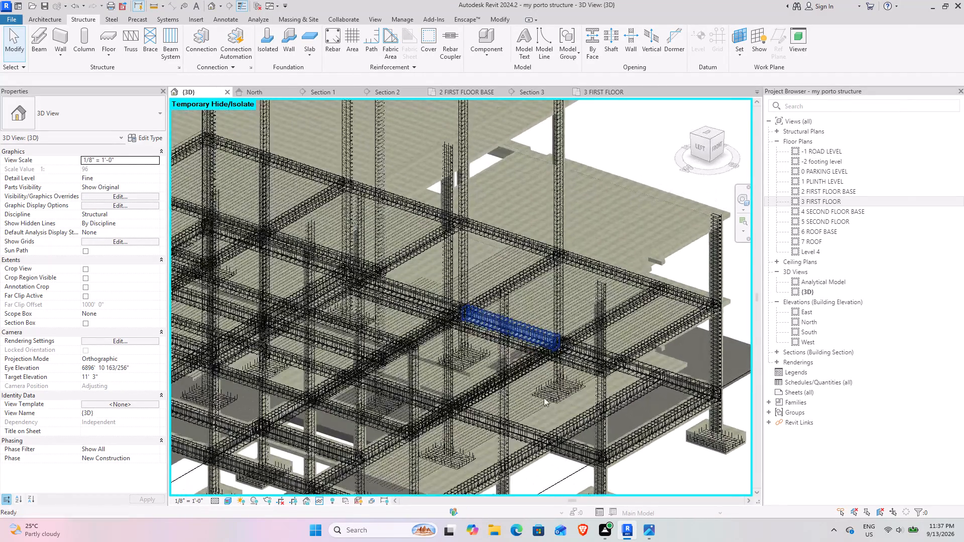
middle_drag(542, 397, 544, 281)
scroll(548, 271, down, 4)
shift+middle_drag(550, 339, 562, 332)
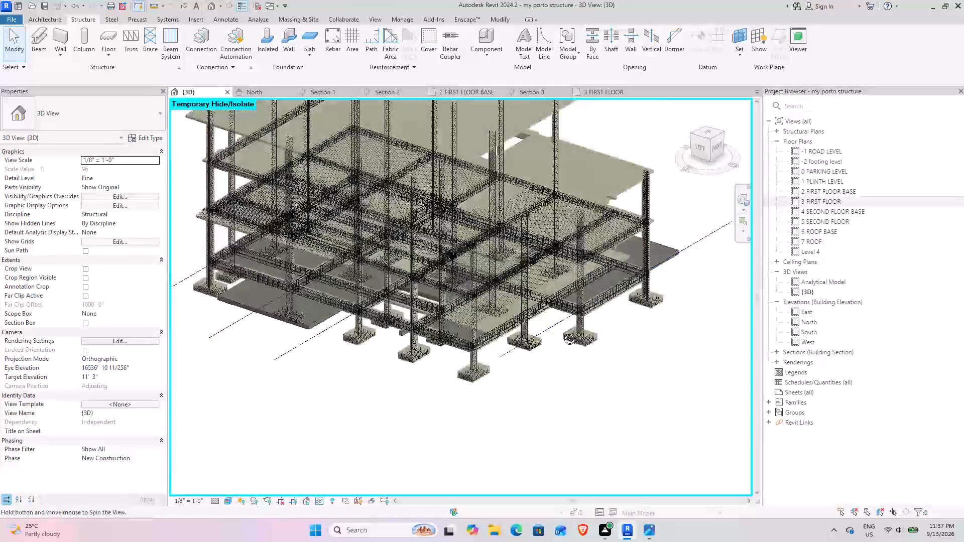
shift+middle_drag(562, 332, 553, 313)
Set the 3D view's detail level to Coarse.
click(216, 503)
click(225, 470)
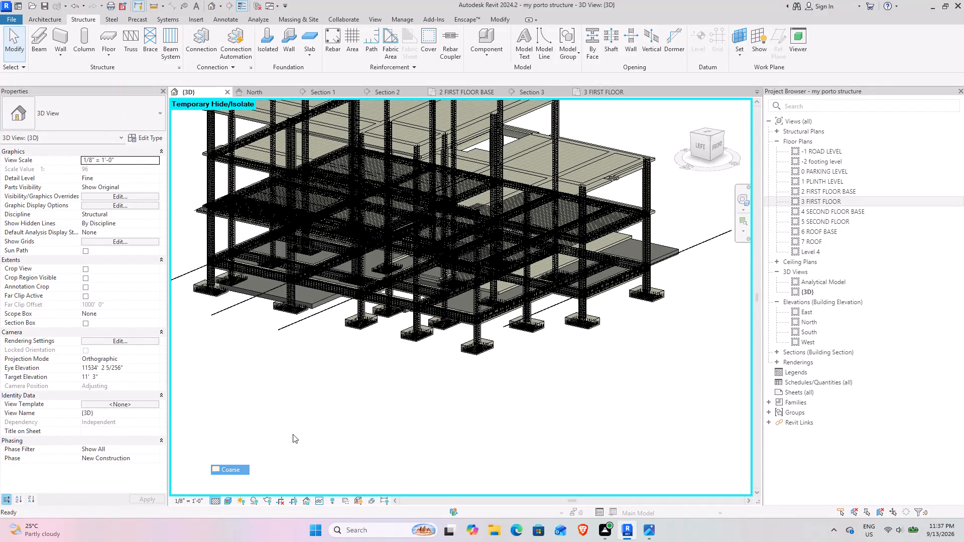
Examine the beams and slab bars around the building's front-left corner in the 3D view from low and high angles.
middle_drag(533, 235, 583, 197)
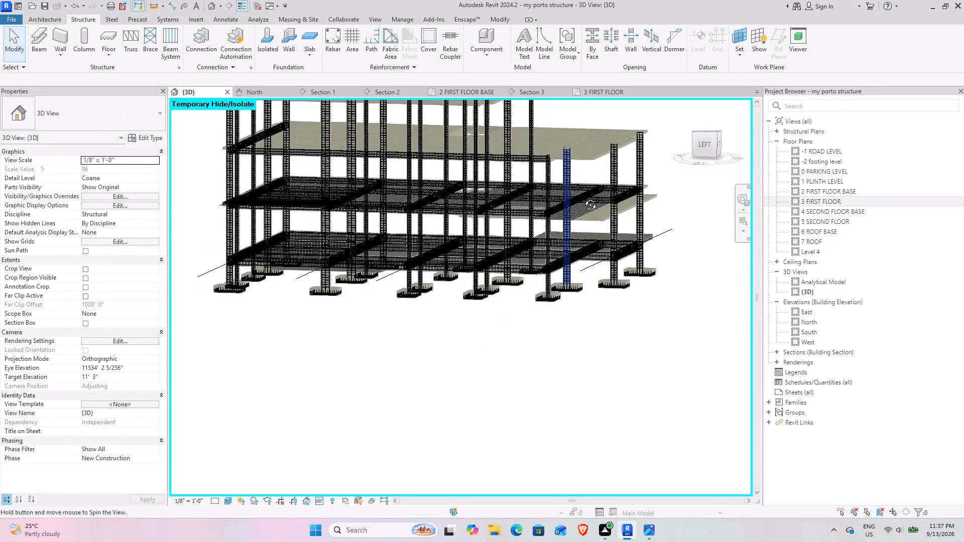
middle_drag(583, 197, 572, 230)
scroll(623, 196, up, 7)
shift+middle_drag(557, 290, 606, 239)
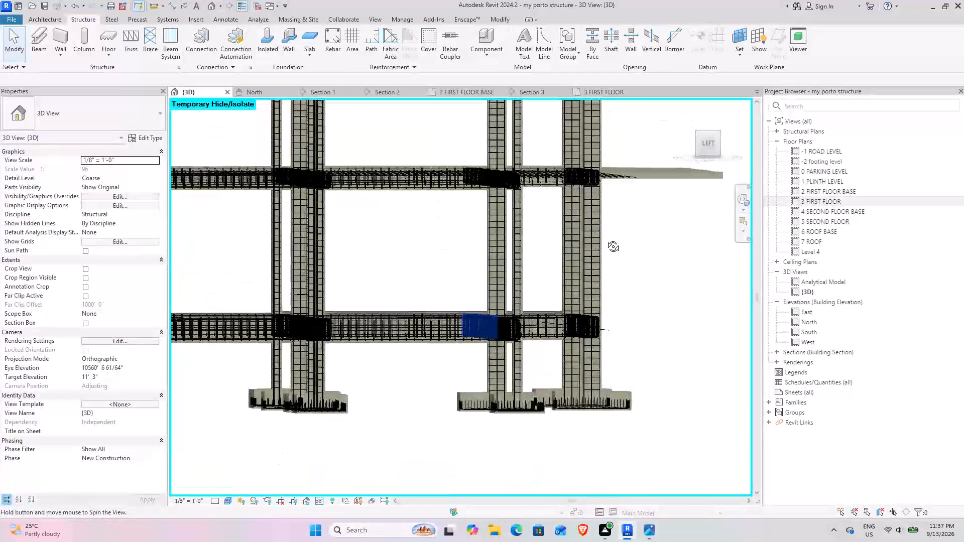
shift+middle_drag(606, 239, 592, 268)
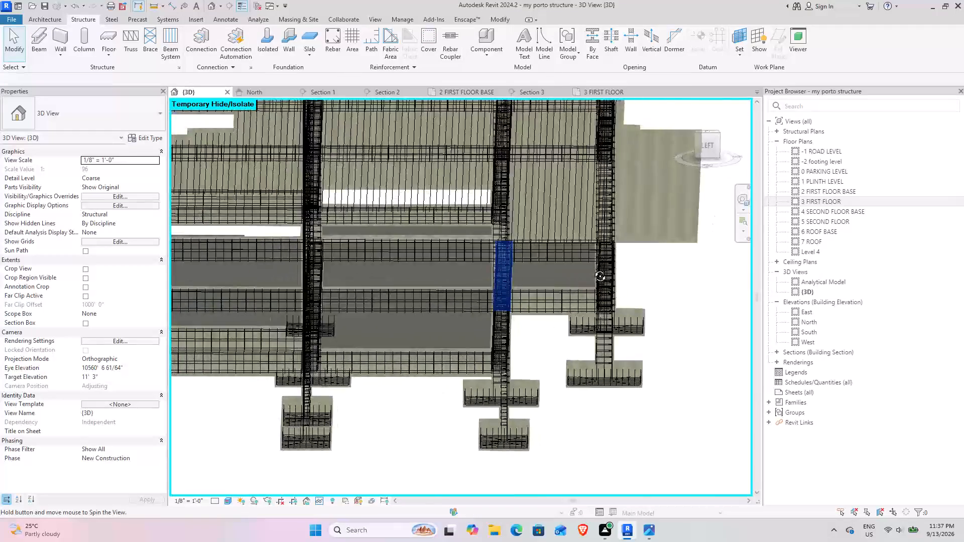
shift+middle_drag(592, 268, 523, 295)
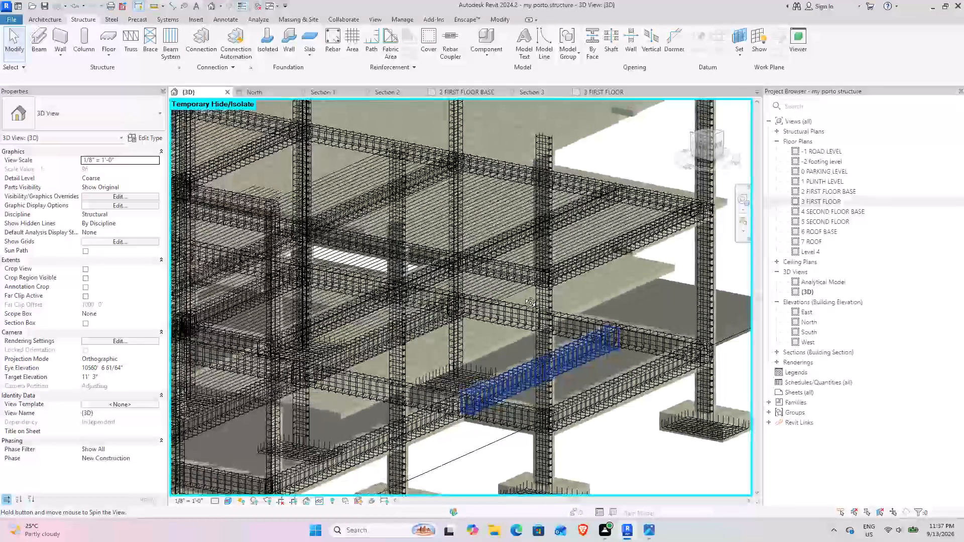
shift+middle_drag(523, 295, 523, 298)
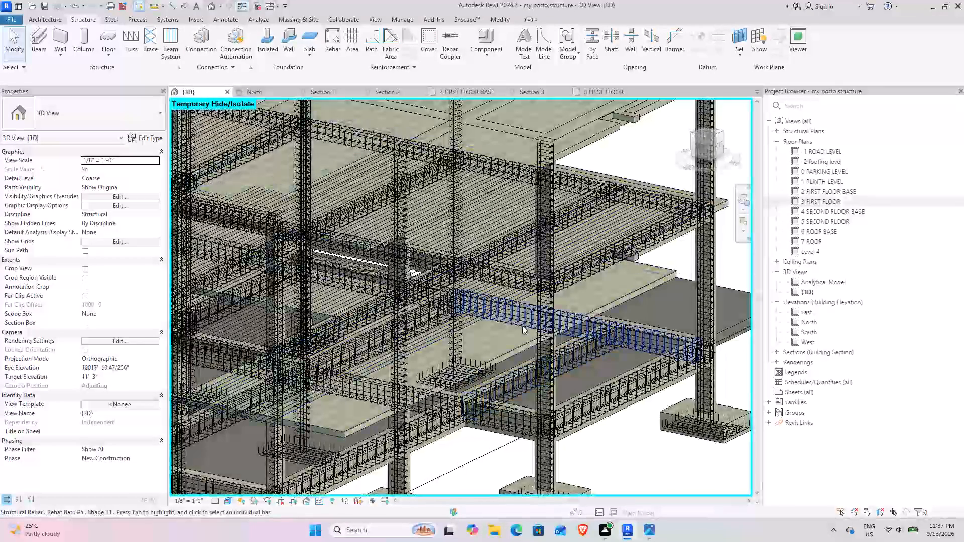
scroll(478, 311, down, 4)
Return to the 2 FIRST FLOOR BASE floor plan and show the southern terrace.
click(451, 87)
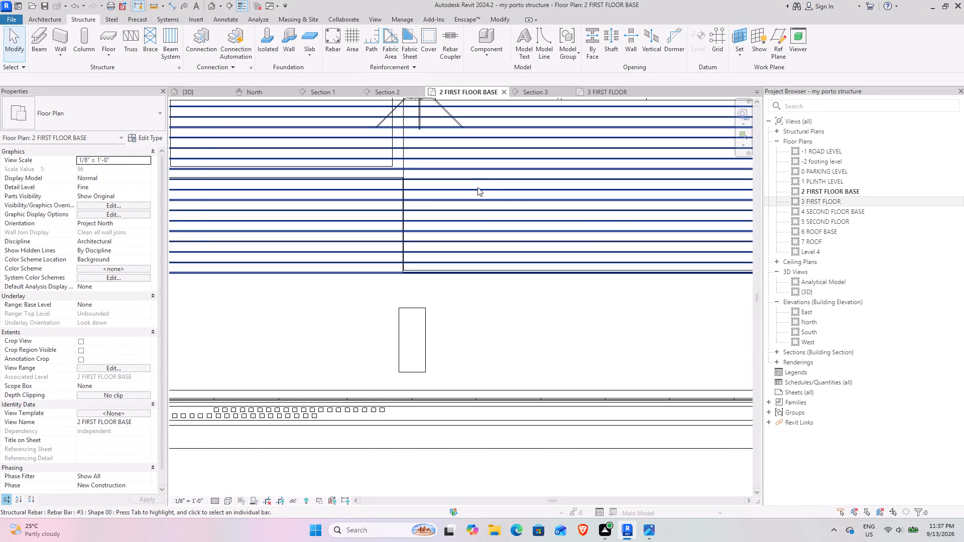
scroll(477, 187, down, 8)
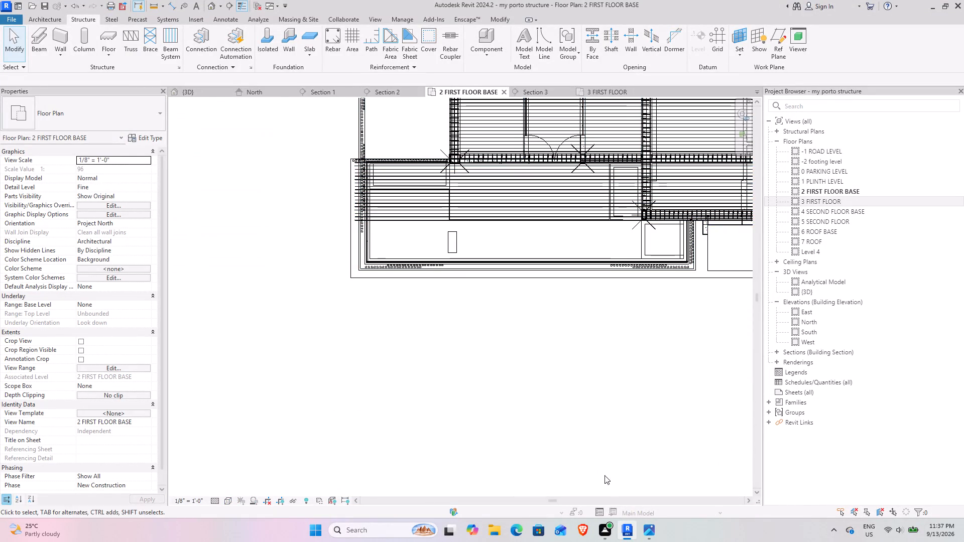
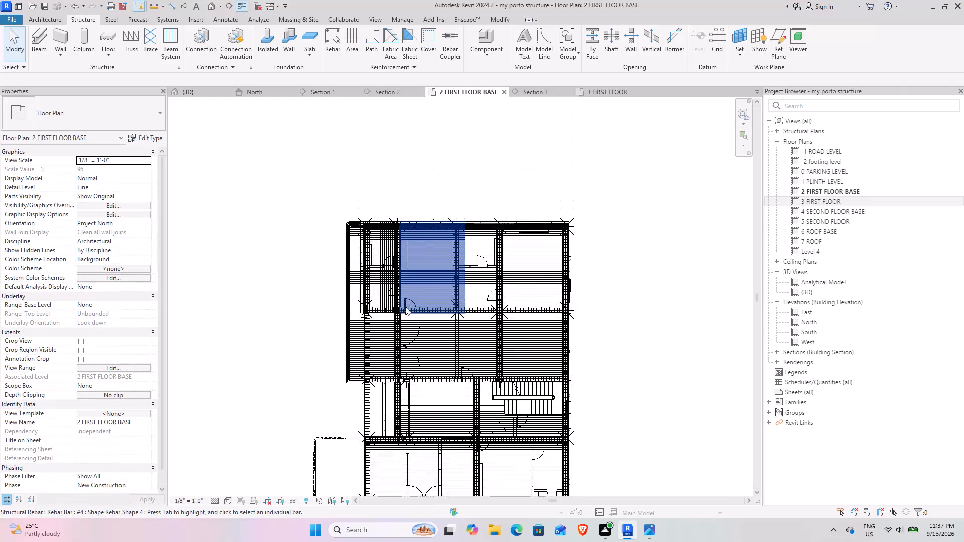
Dismiss the Bentley CONNECTION Client sign-in window.
scroll(365, 250, up, 8)
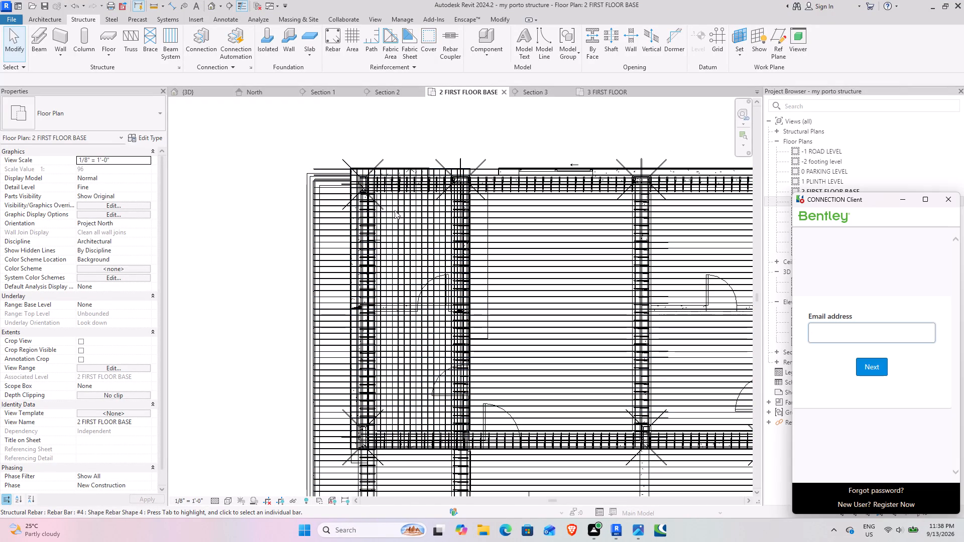
click(948, 194)
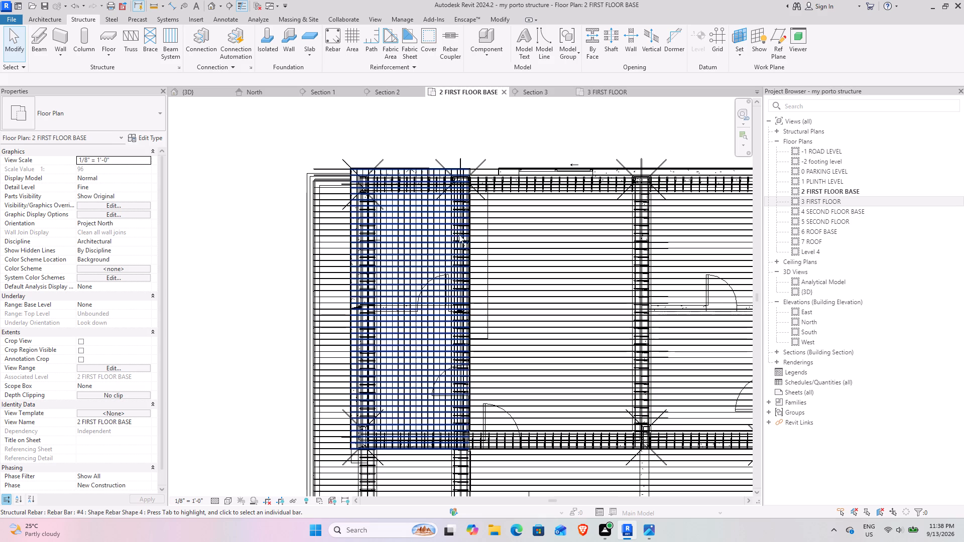
Extend the distribution of the long #3 bar set in the southern terrace strip southward to just inside the slab's south edge.
scroll(473, 251, down, 8)
middle_drag(547, 326, 460, 215)
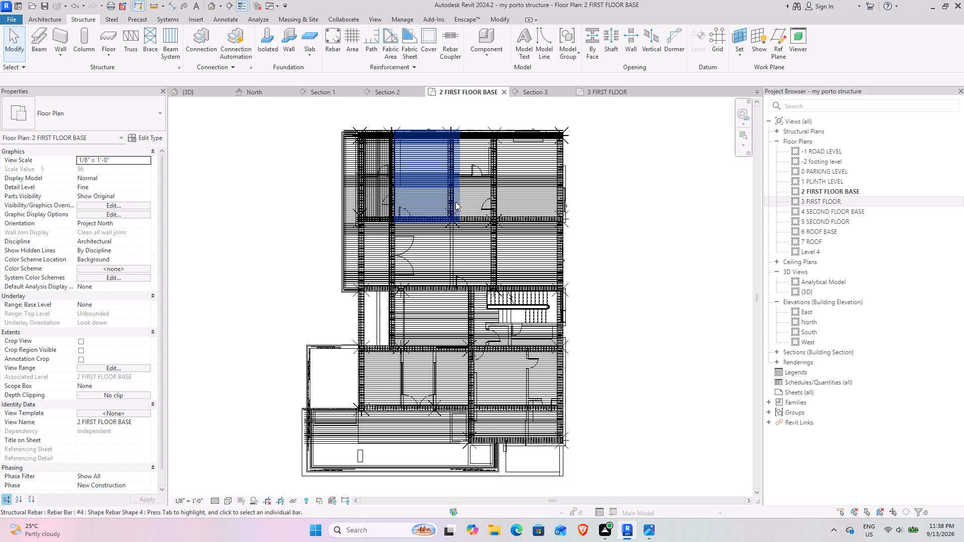
scroll(462, 166, up, 4)
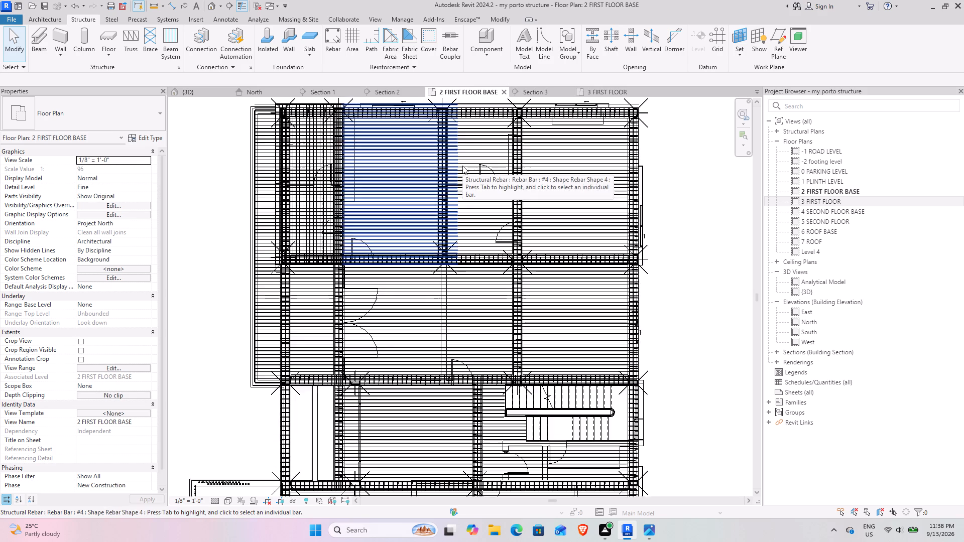
scroll(462, 166, up, 4)
scroll(449, 170, down, 8)
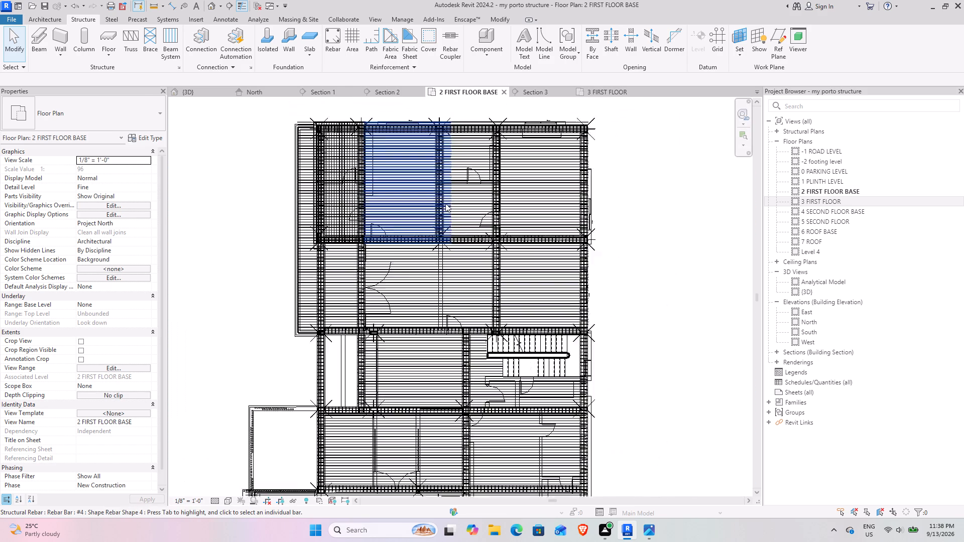
middle_drag(445, 285, 434, 219)
middle_drag(433, 136, 438, 117)
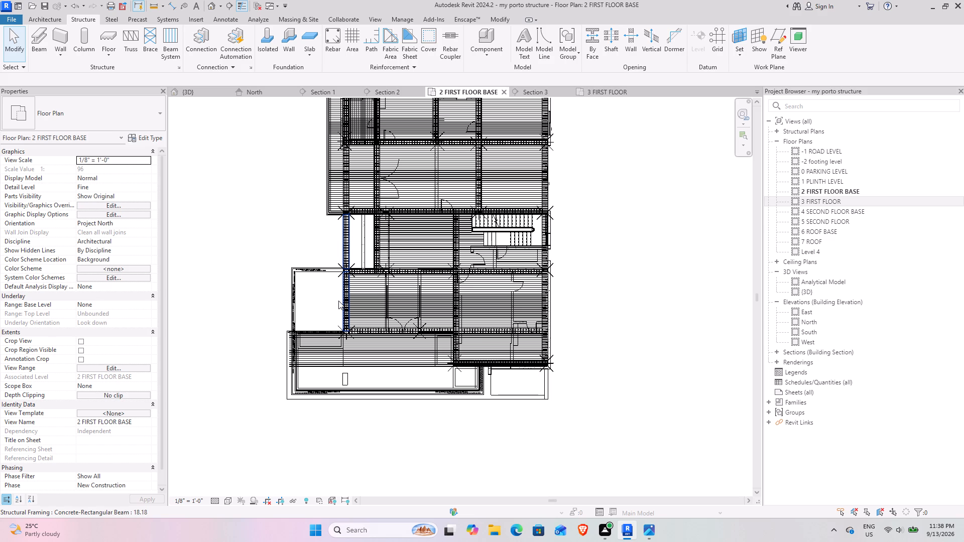
middle_drag(387, 374, 401, 313)
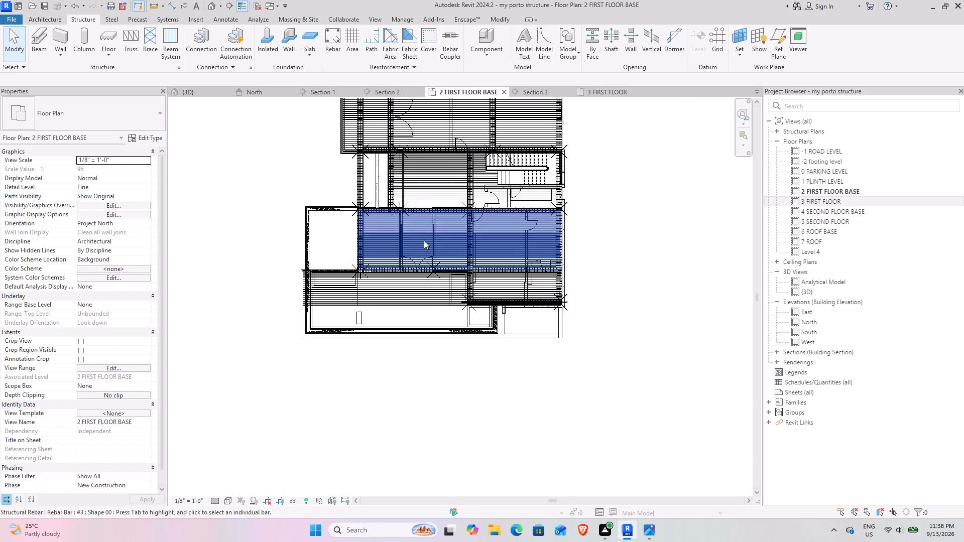
scroll(411, 235, up, 4)
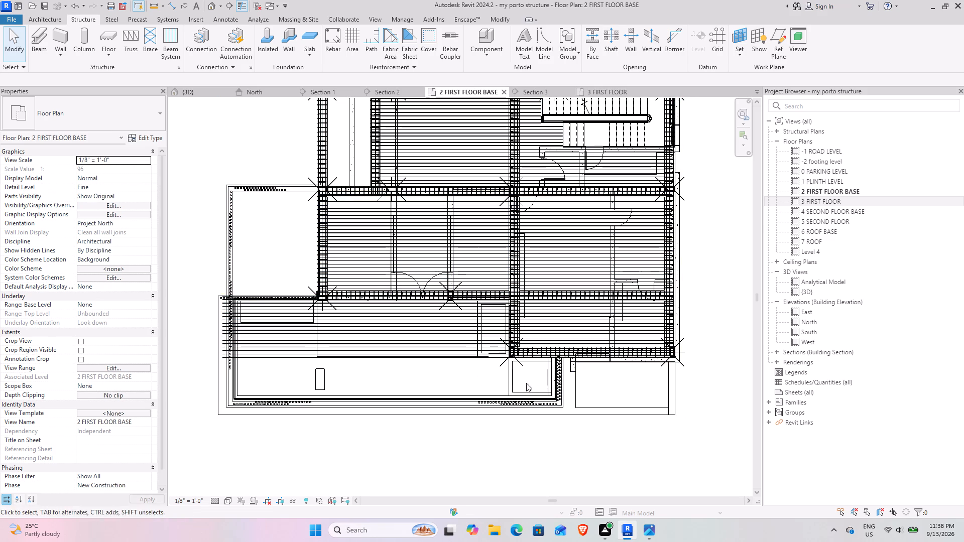
click(498, 360)
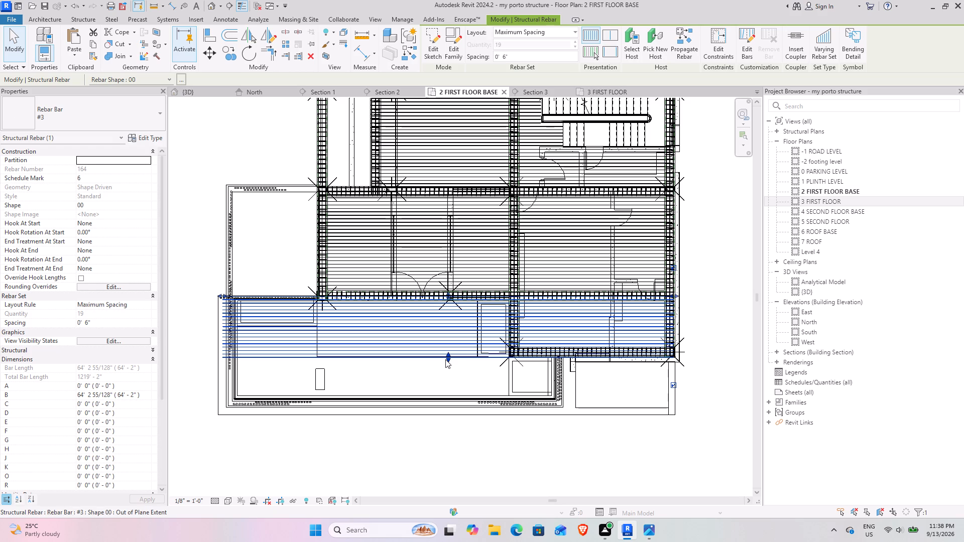
drag(445, 359, 436, 414)
middle_drag(579, 371, 559, 356)
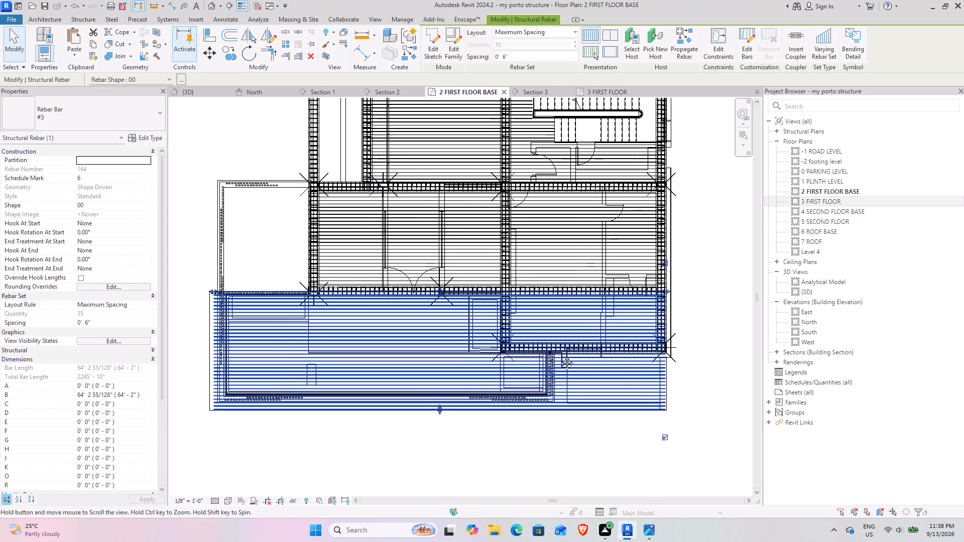
middle_drag(559, 356, 537, 340)
scroll(448, 352, up, 4)
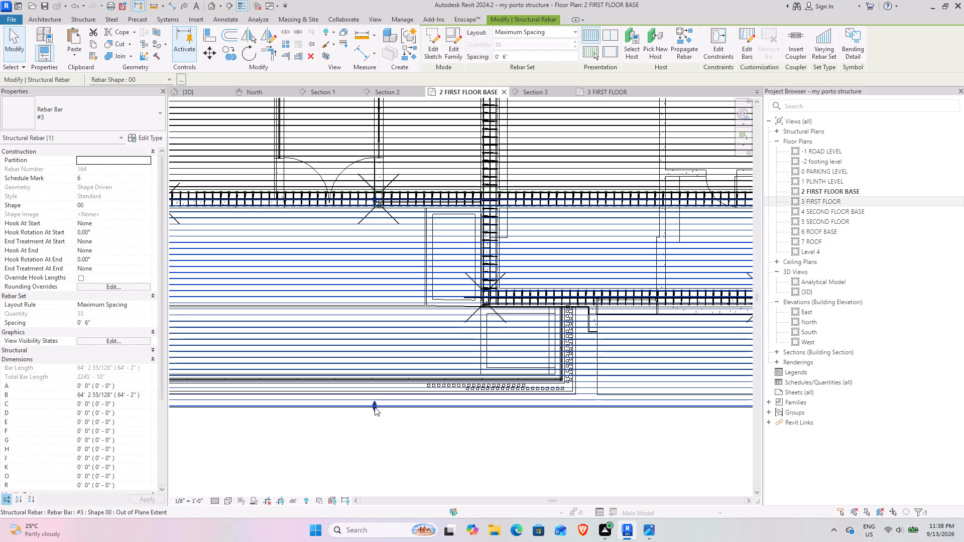
drag(375, 406, 375, 401)
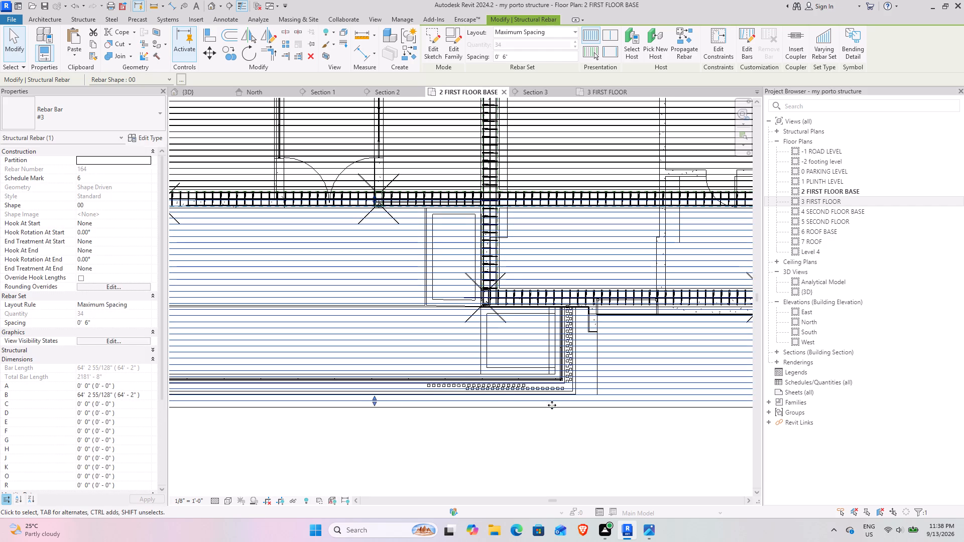
Pull the #3 set's southern extent back to the line of the terrace's outer south wall.
scroll(524, 409, down, 8)
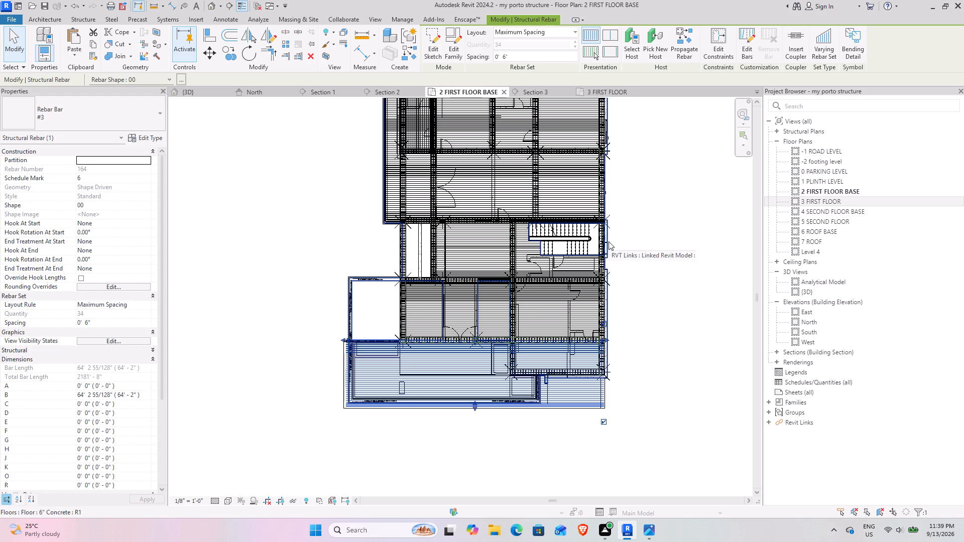
scroll(470, 438, up, 7)
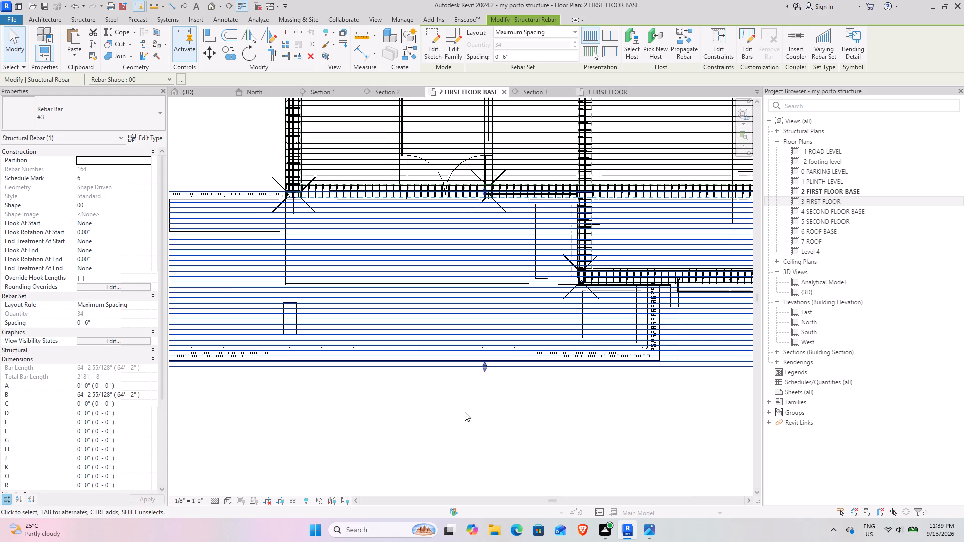
middle_drag(475, 403, 289, 431)
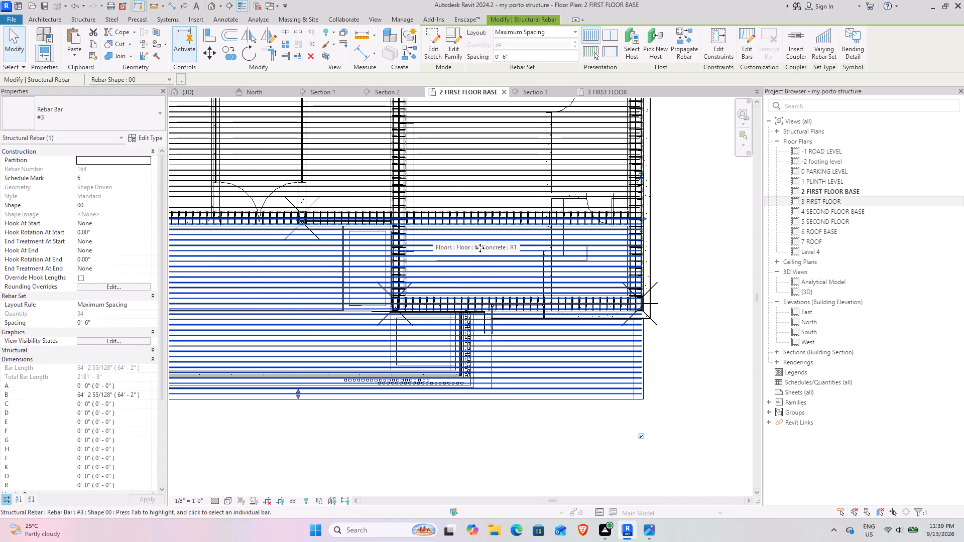
drag(298, 397, 299, 379)
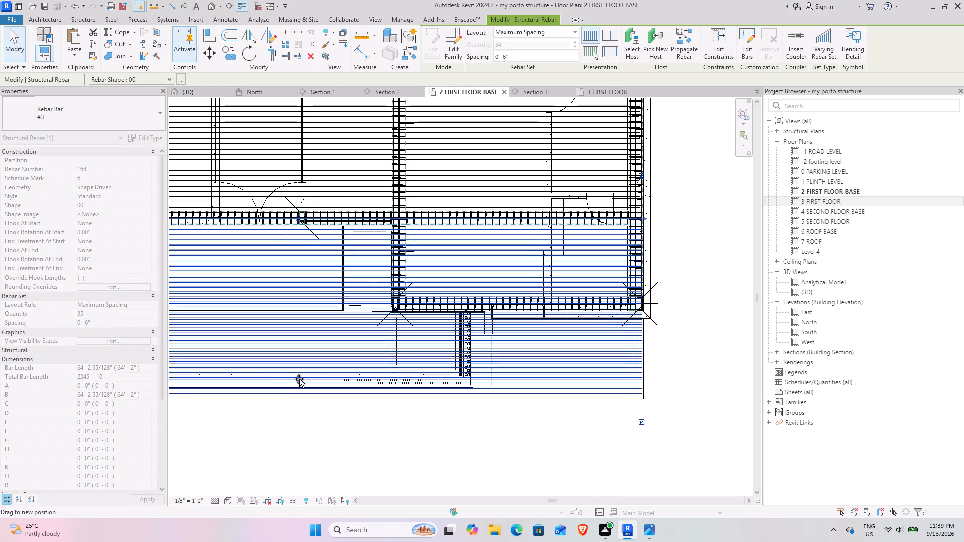
drag(299, 379, 299, 382)
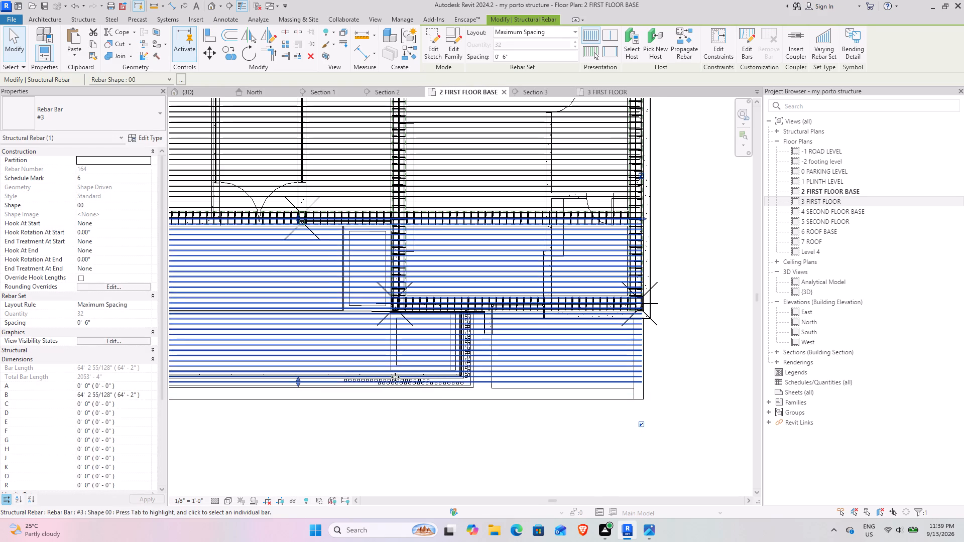
middle_drag(396, 438, 491, 428)
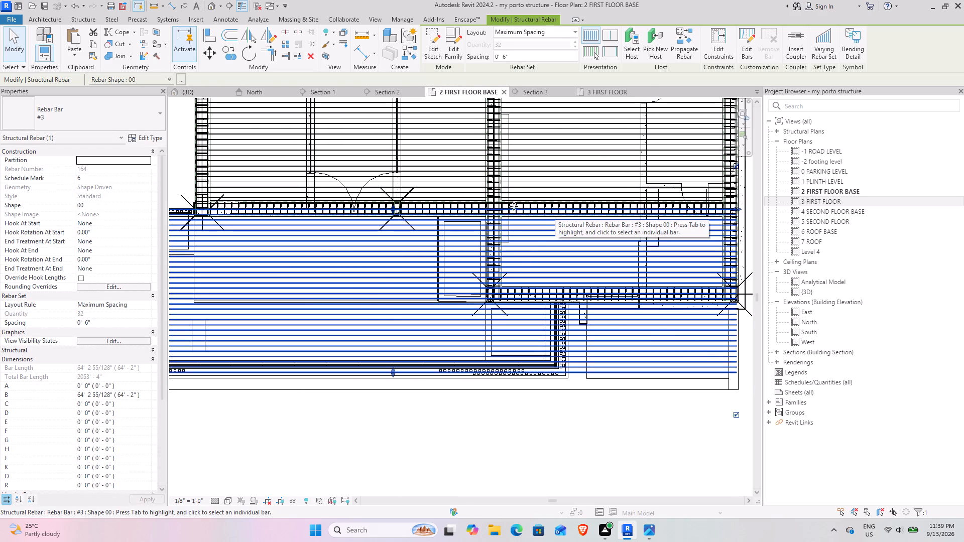
Edit the individual bars of the southern #3 set and shift its eleven southernmost bars westward.
scroll(485, 222, down, 5)
middle_drag(471, 240, 472, 241)
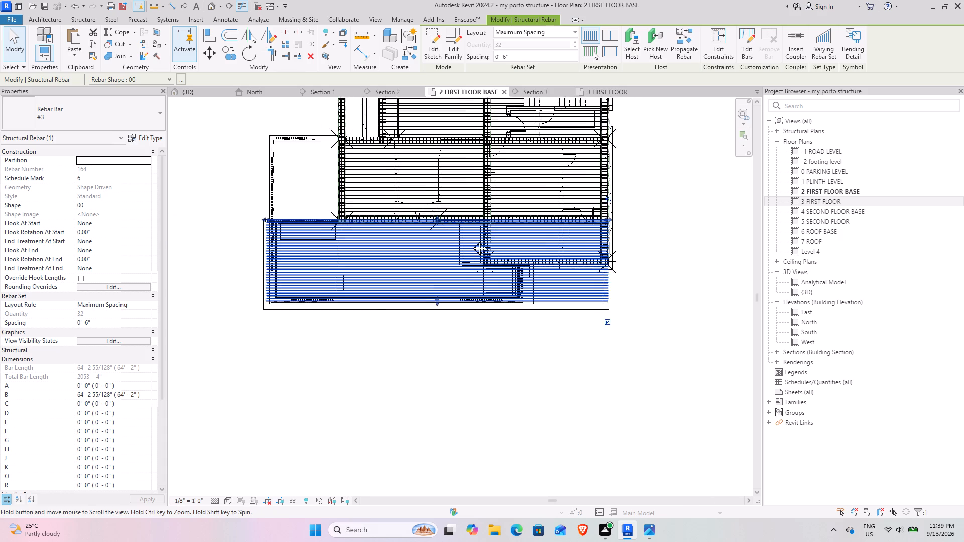
middle_drag(472, 241, 511, 357)
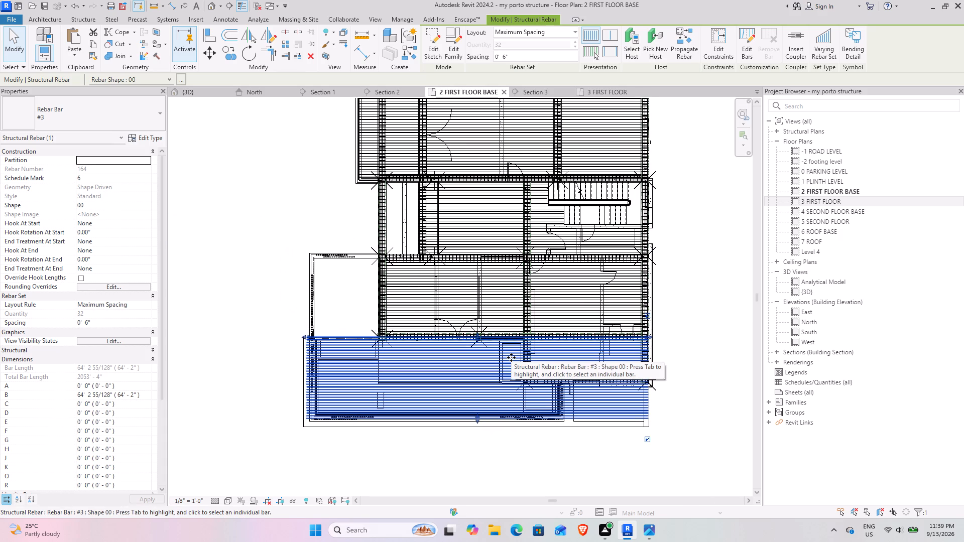
click(744, 45)
middle_drag(595, 410, 526, 303)
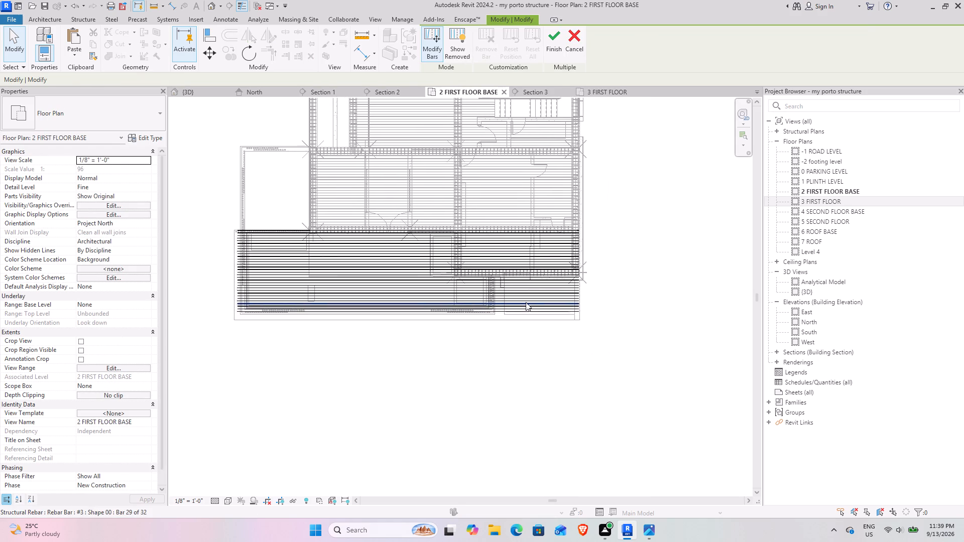
scroll(530, 302, up, 7)
drag(695, 416, 610, 243)
scroll(567, 354, down, 4)
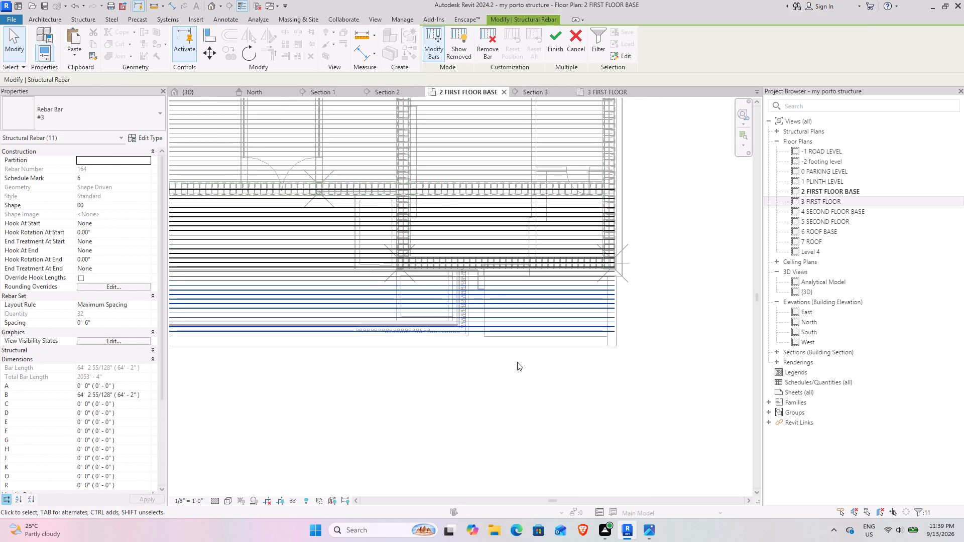
middle_drag(517, 362, 534, 355)
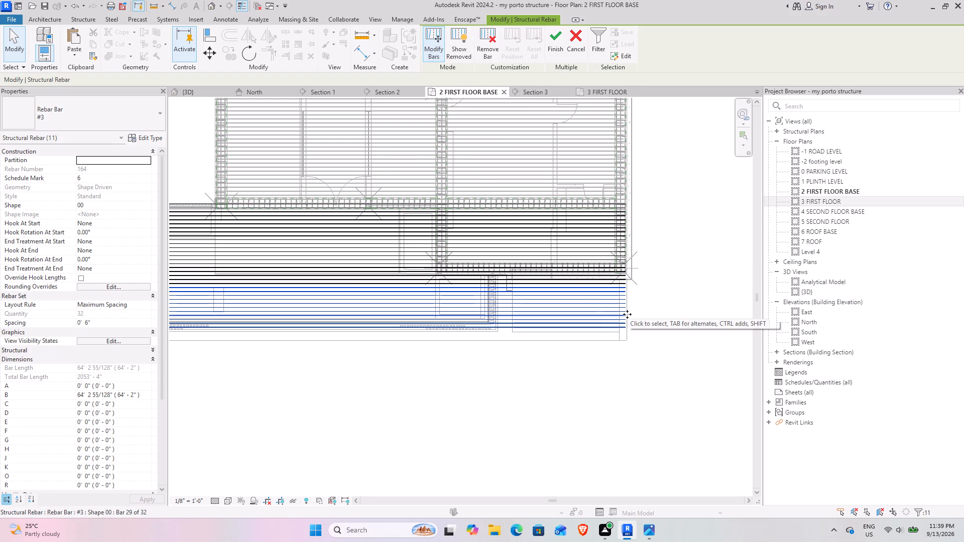
drag(622, 313, 575, 313)
scroll(582, 303, down, 3)
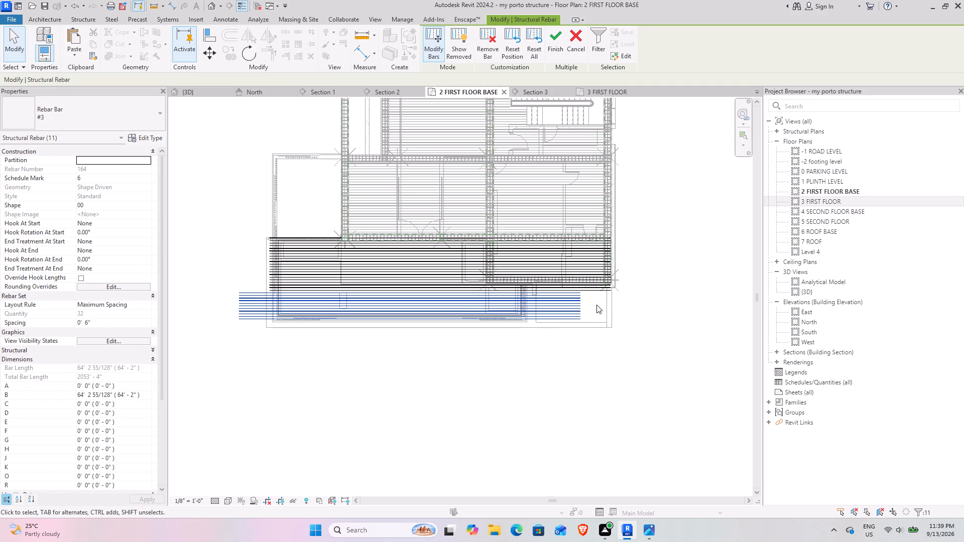
Shift the eleven bars further west until their east ends meet the terrace's outer east wall, and finish the bar edit.
scroll(576, 305, up, 8)
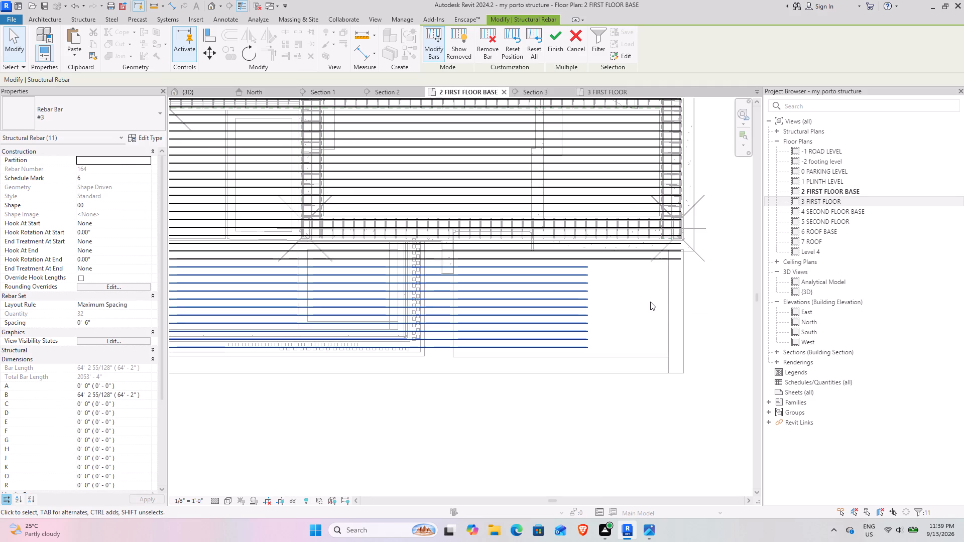
drag(587, 310, 484, 309)
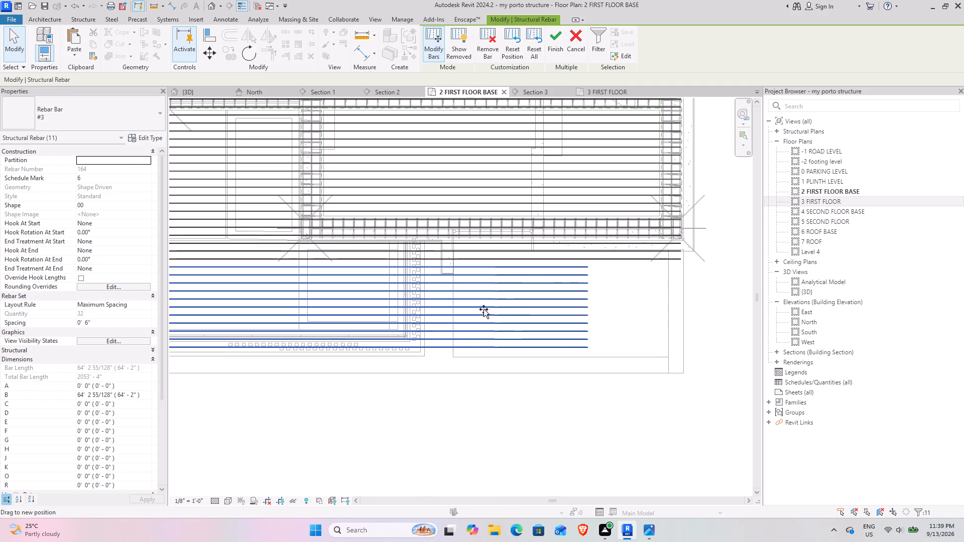
drag(484, 309, 426, 307)
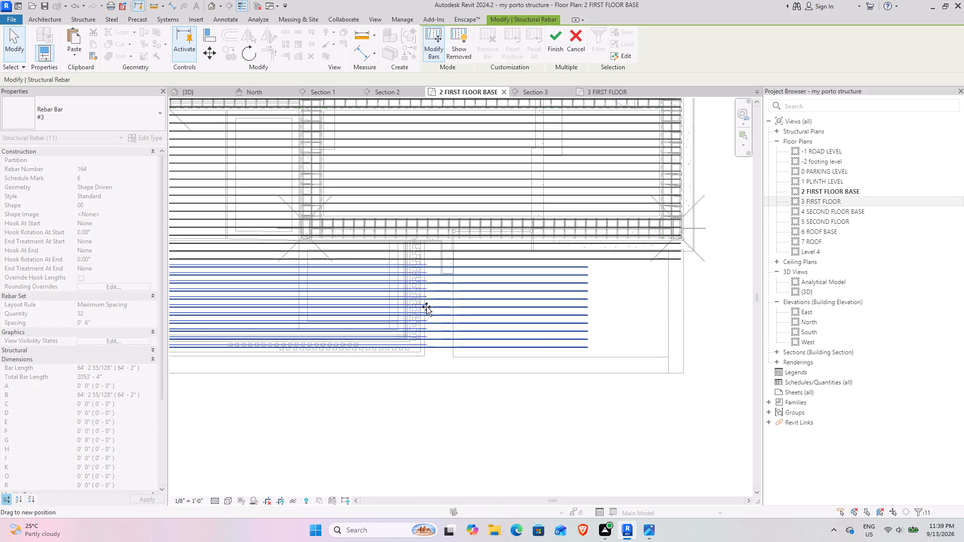
drag(426, 307, 423, 311)
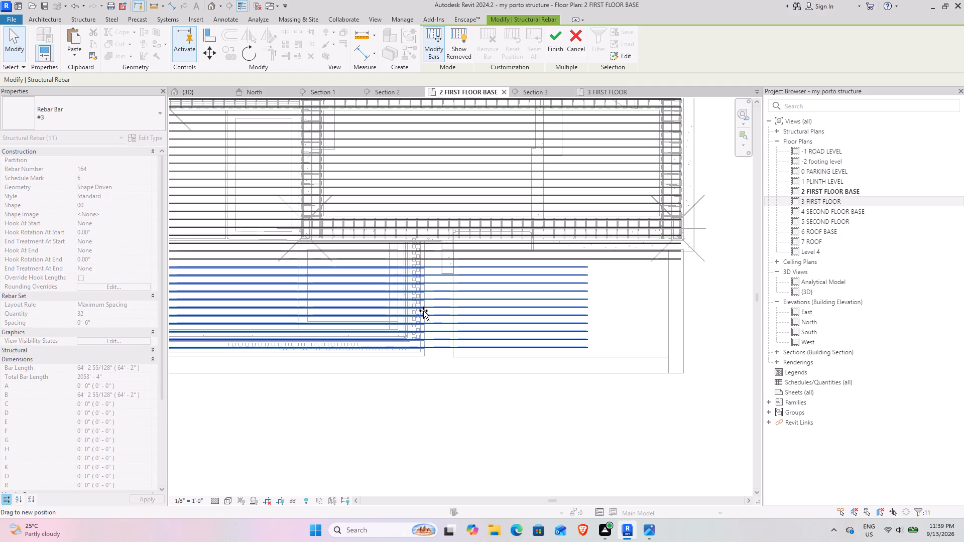
drag(423, 311, 424, 310)
scroll(498, 355, down, 7)
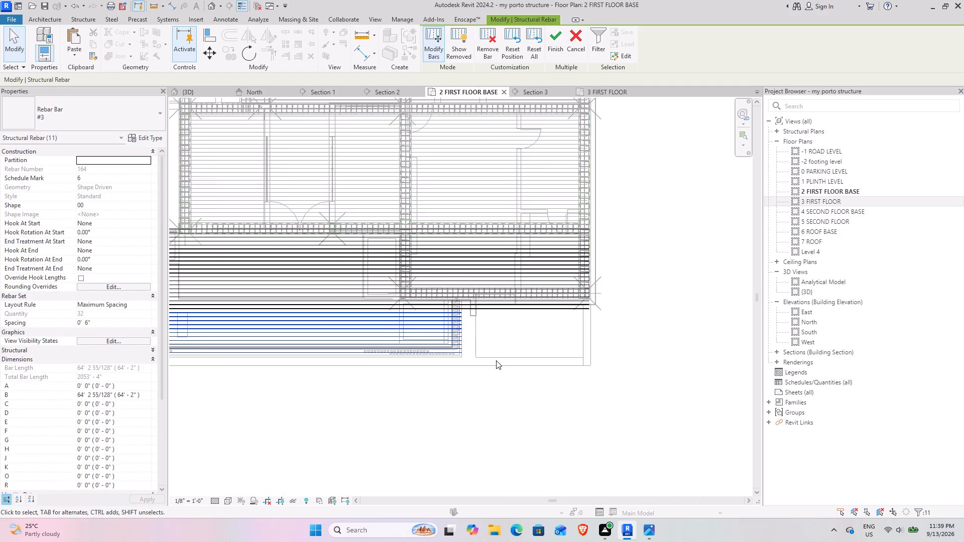
scroll(496, 360, down, 3)
middle_drag(423, 367, 472, 329)
click(559, 50)
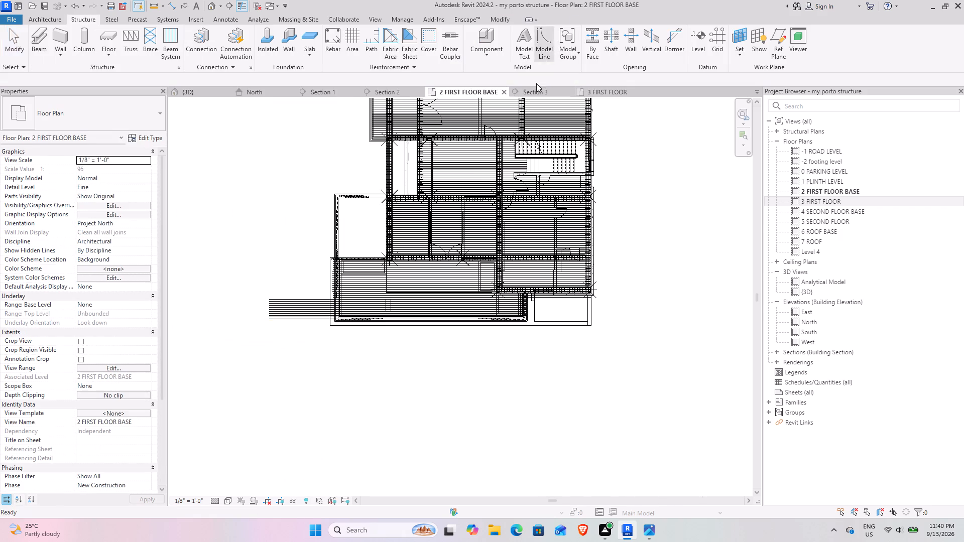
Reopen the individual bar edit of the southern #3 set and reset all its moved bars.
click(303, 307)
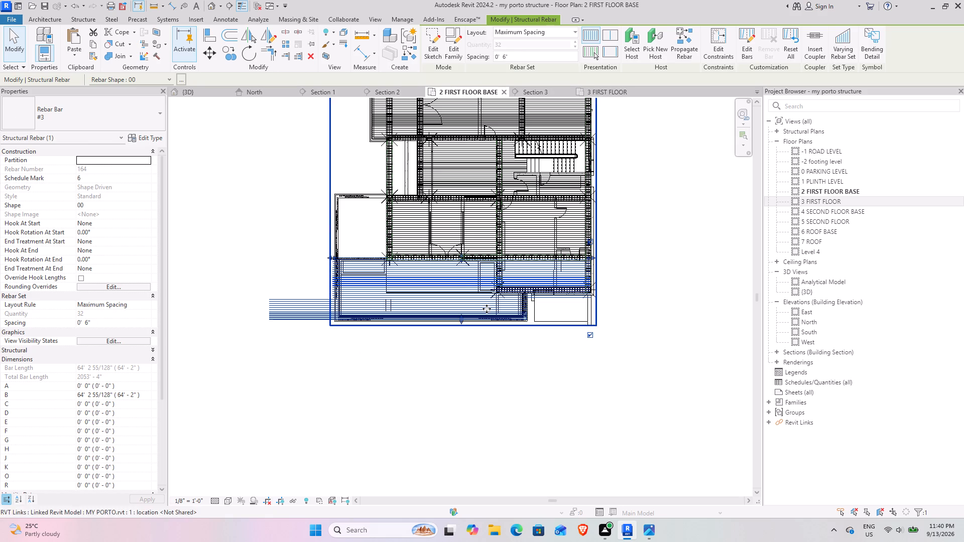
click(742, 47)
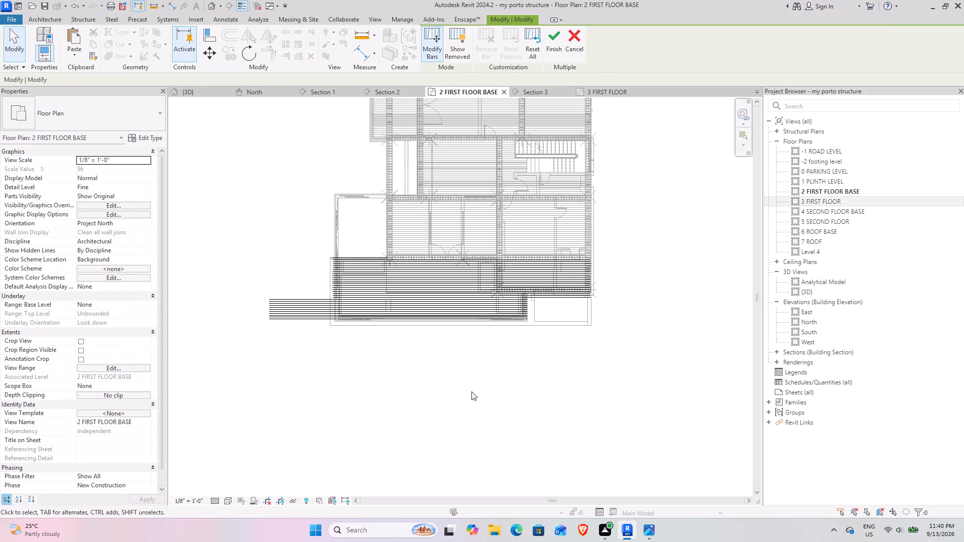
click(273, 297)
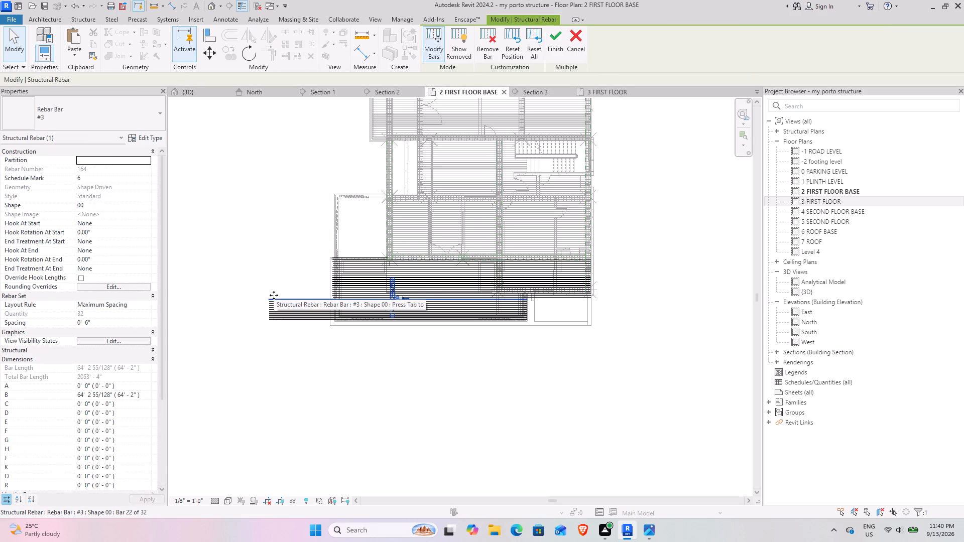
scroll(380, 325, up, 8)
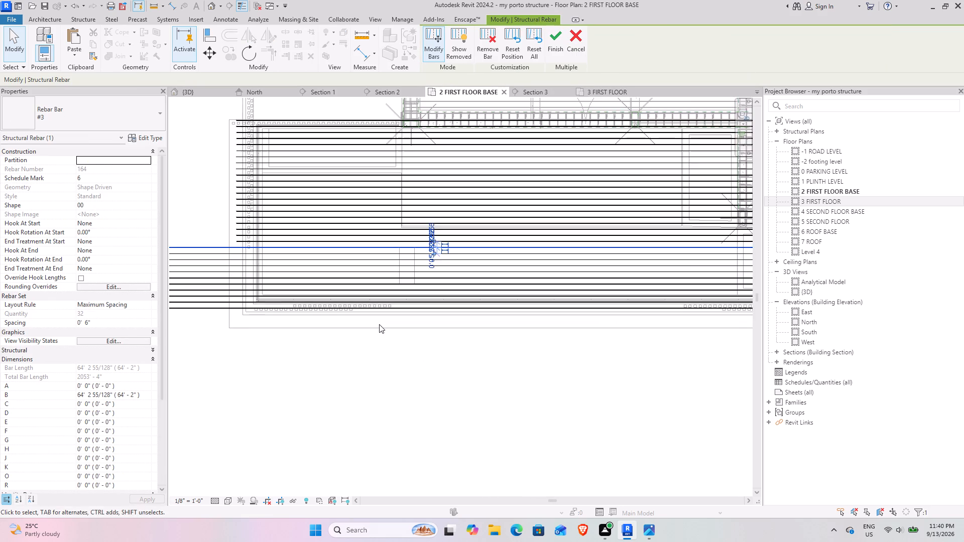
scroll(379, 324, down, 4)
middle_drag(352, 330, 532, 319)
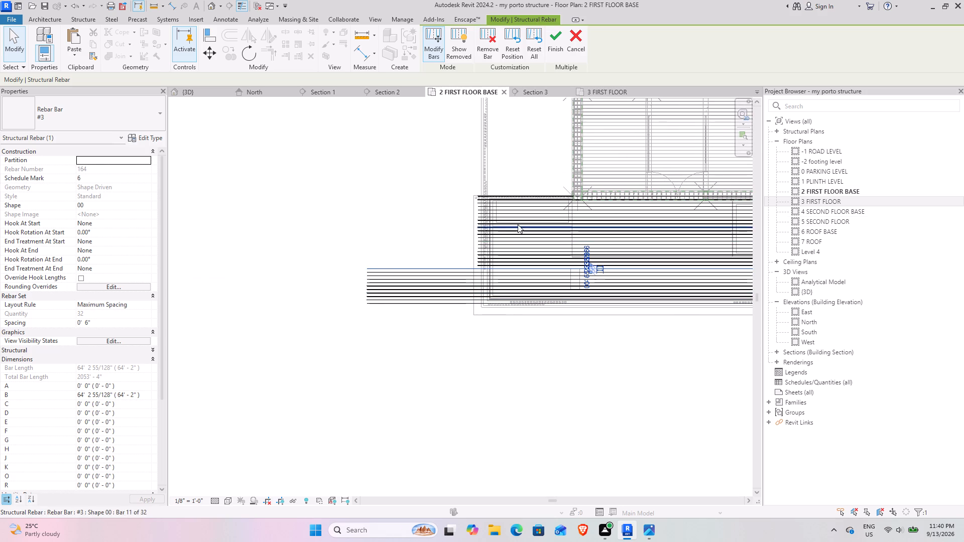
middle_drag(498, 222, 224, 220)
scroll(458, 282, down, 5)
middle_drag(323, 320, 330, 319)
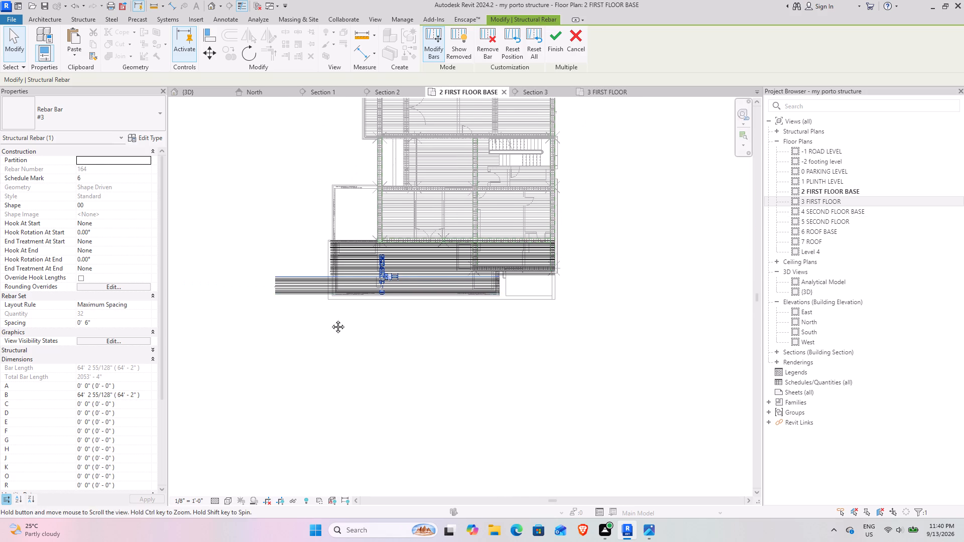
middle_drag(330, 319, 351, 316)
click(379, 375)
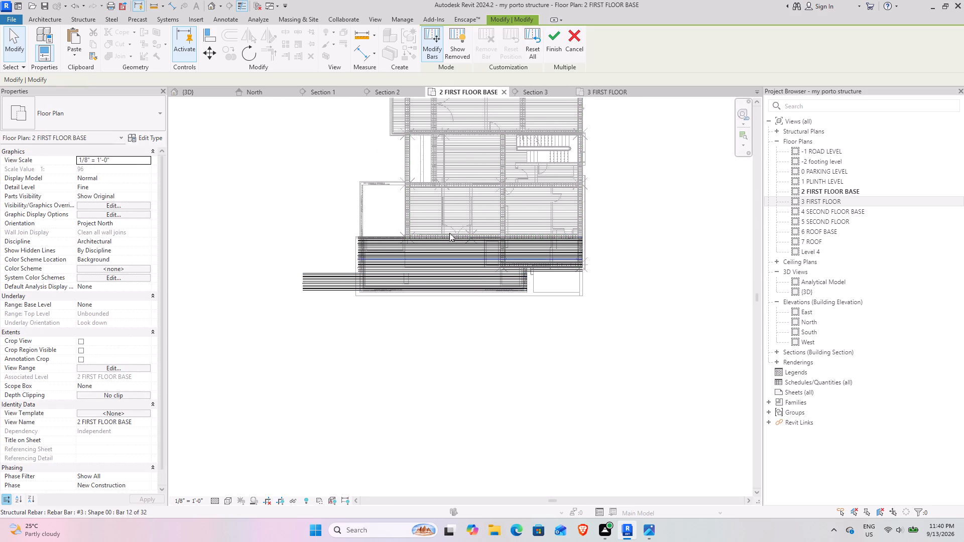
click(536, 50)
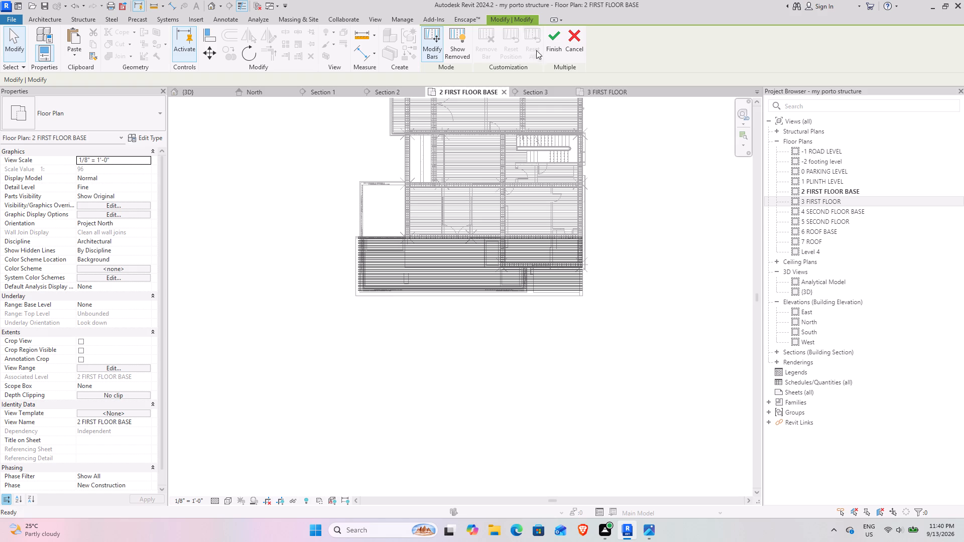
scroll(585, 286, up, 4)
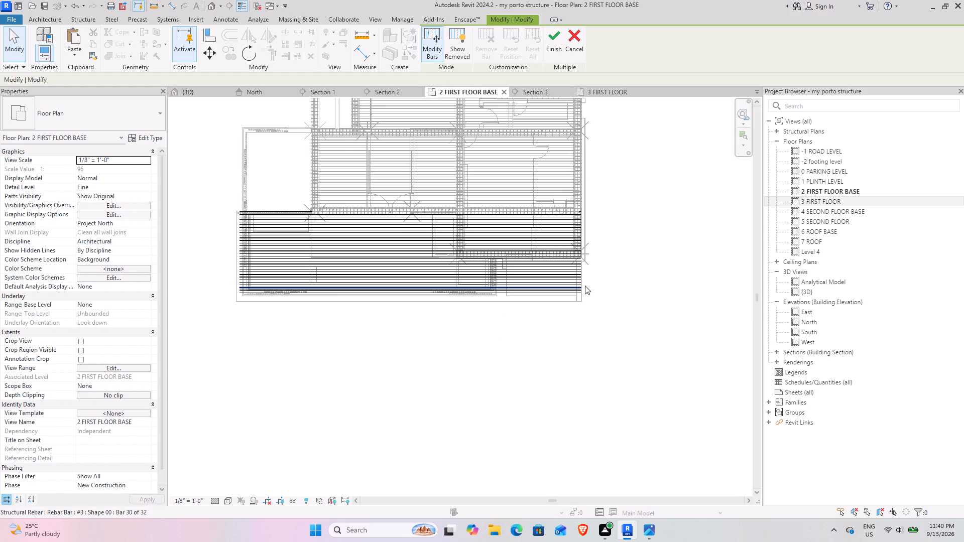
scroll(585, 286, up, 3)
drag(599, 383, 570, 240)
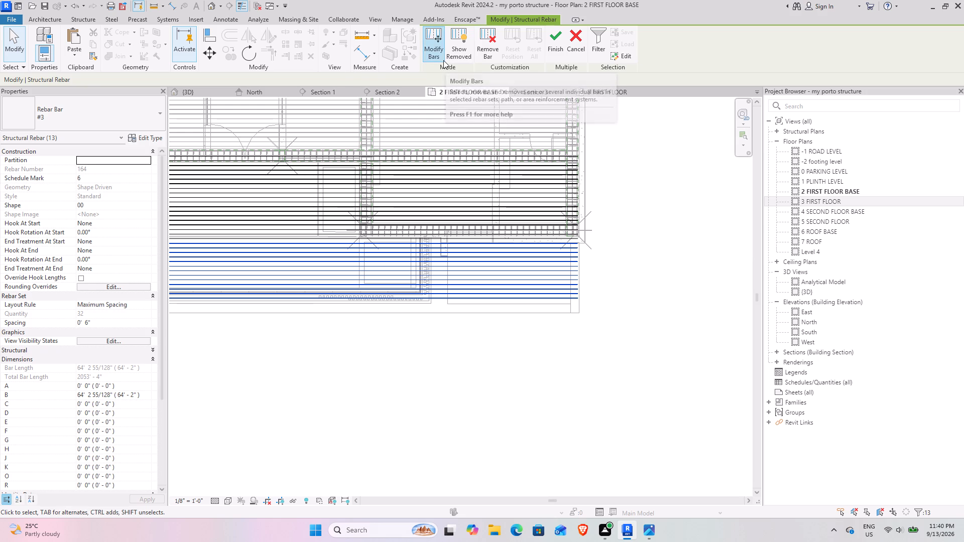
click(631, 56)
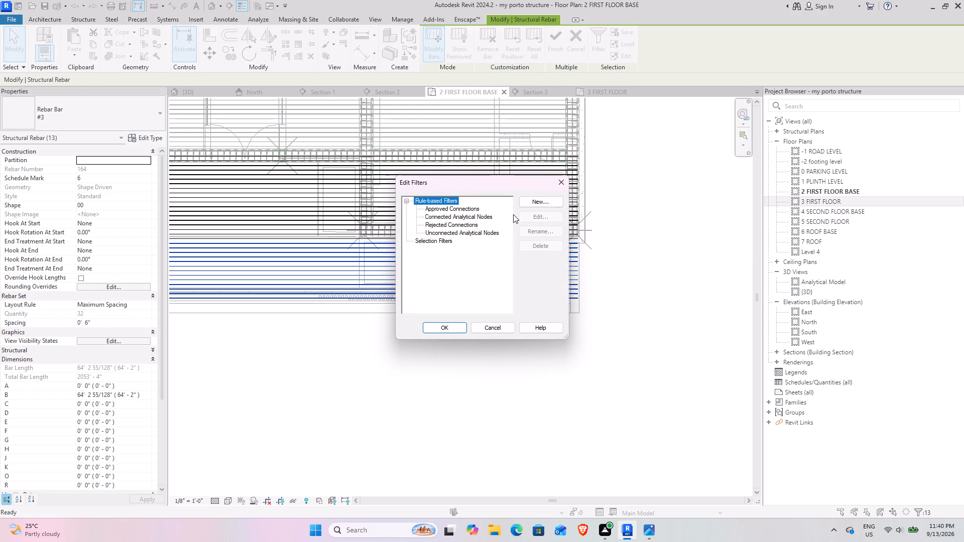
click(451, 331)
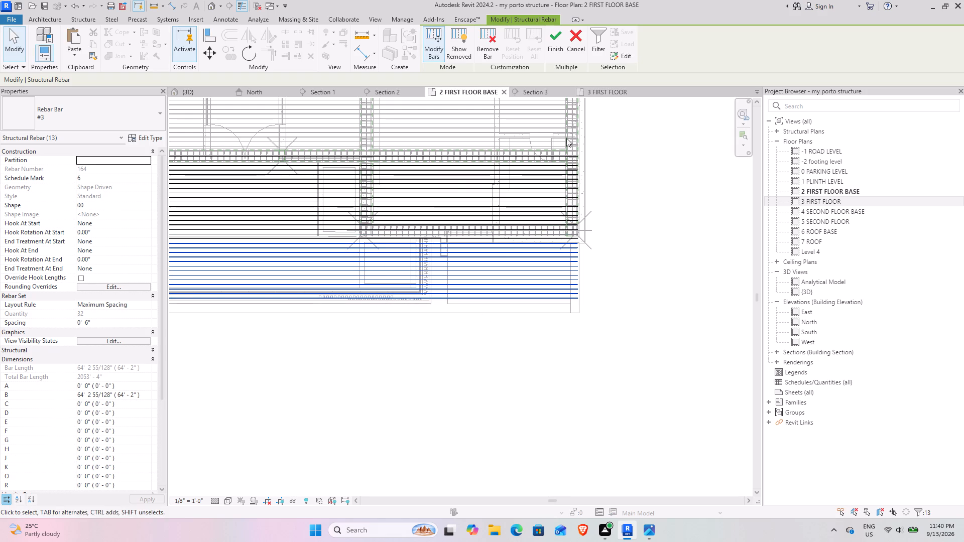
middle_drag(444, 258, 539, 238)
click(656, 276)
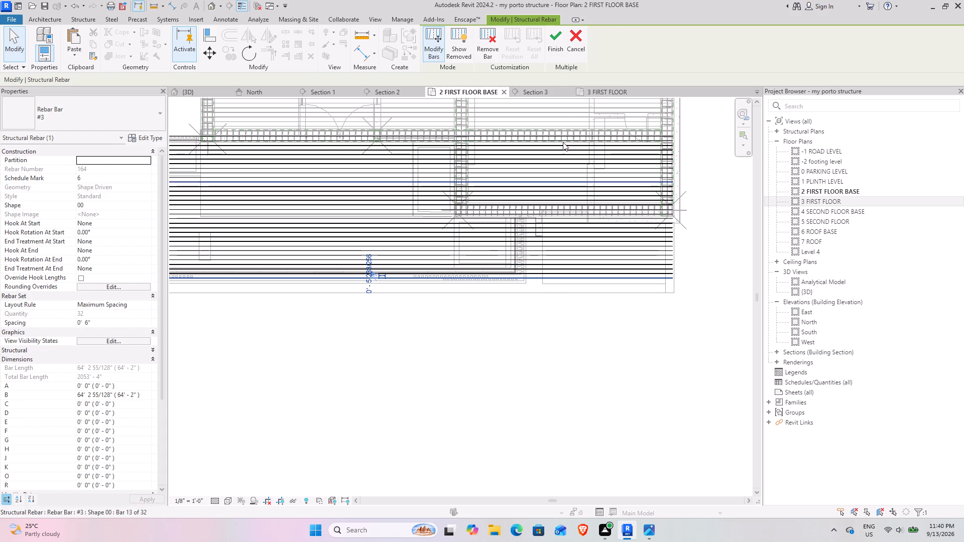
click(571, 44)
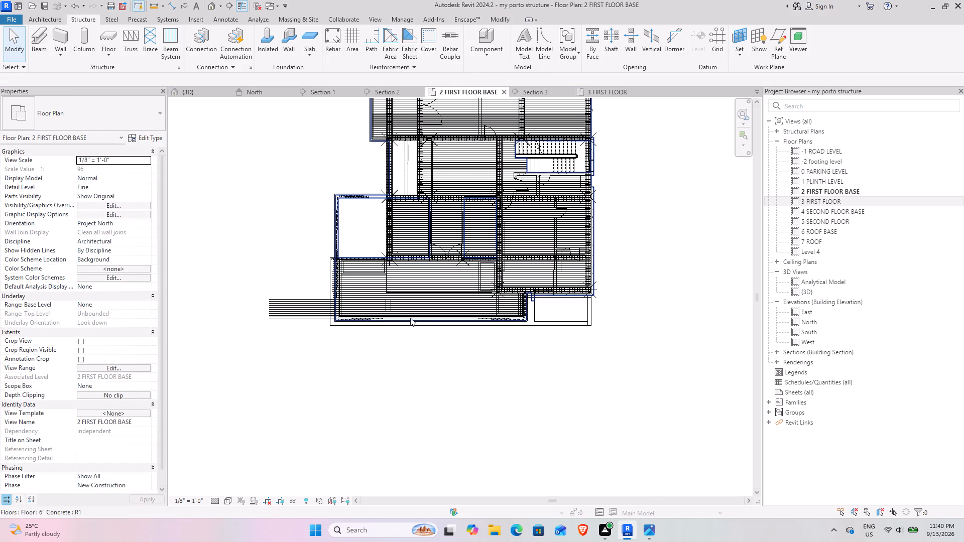
Undo the westward shifts of the southern #3 set's individual bars.
click(310, 317)
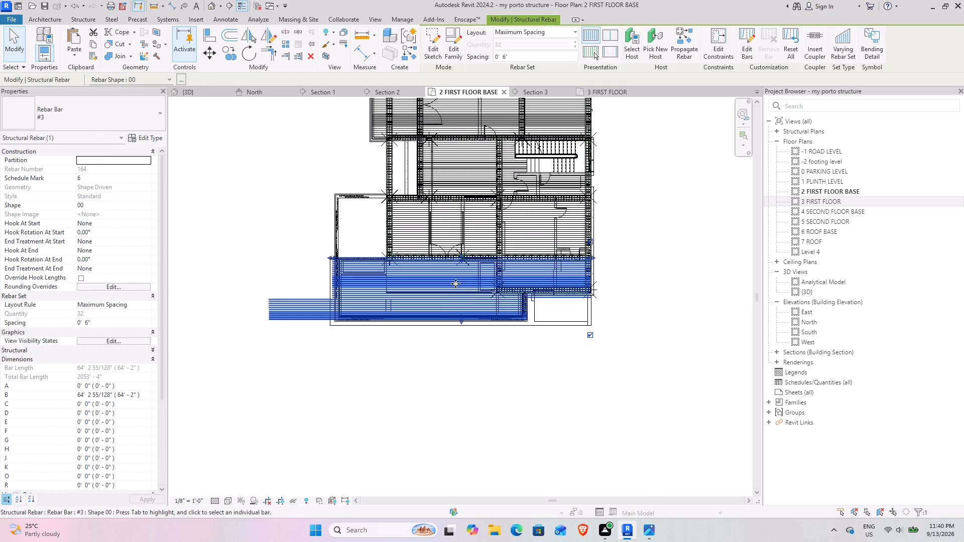
key(ctrl+z)
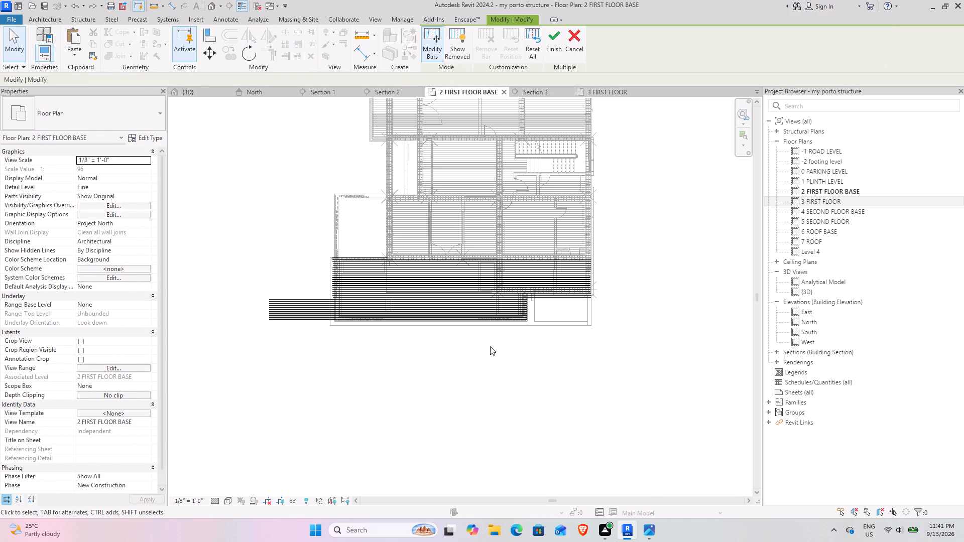
key(ctrl+z)
key(ctrl+z)
key(ctrl+z)
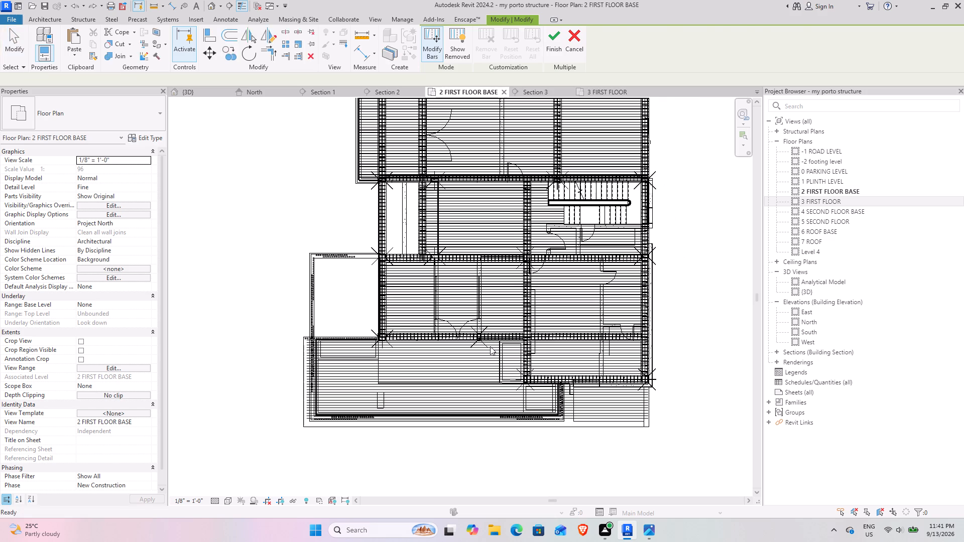
Pull the northern extent of the southern #3 set south to the south face of the southernmost beam, leaving 15 bars.
click(492, 400)
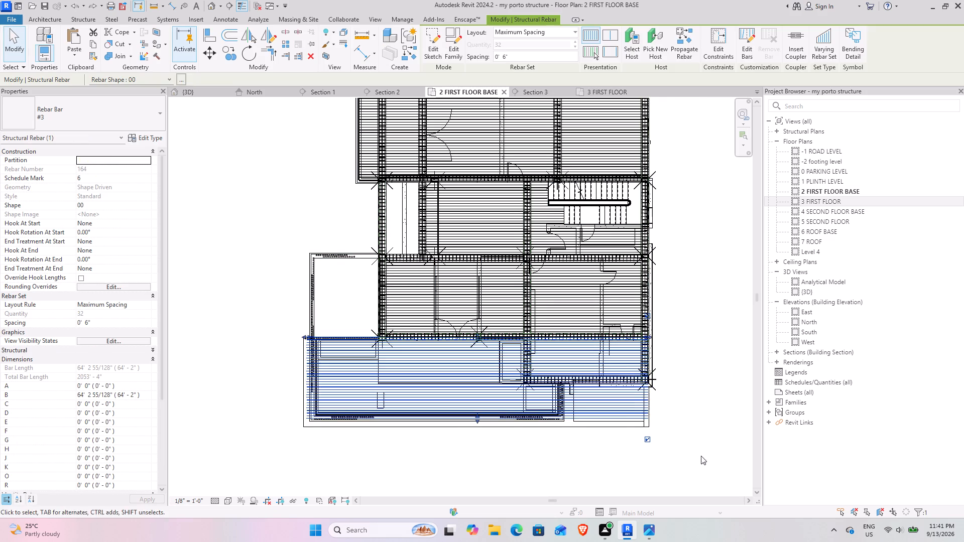
scroll(476, 420, up, 3)
scroll(448, 383, up, 3)
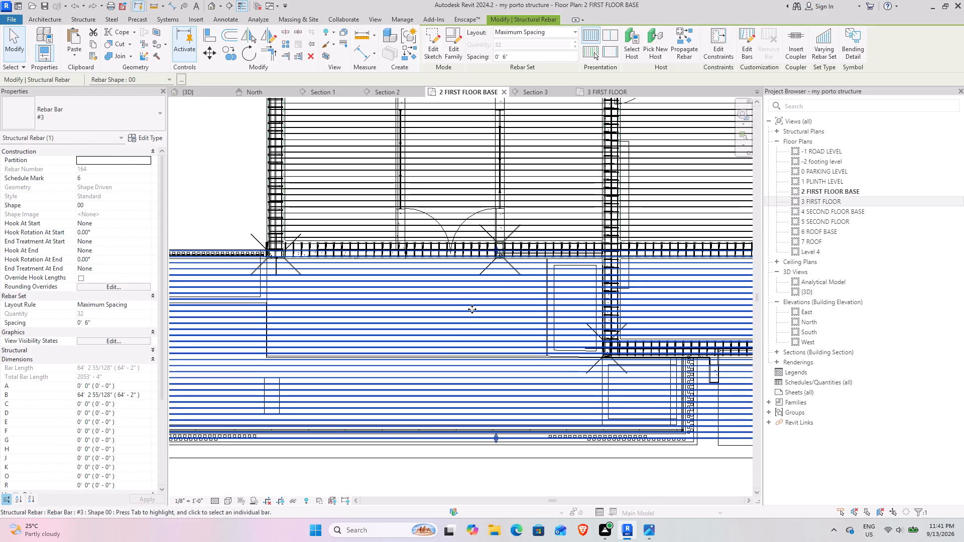
middle_drag(472, 309, 420, 329)
scroll(420, 329, down, 4)
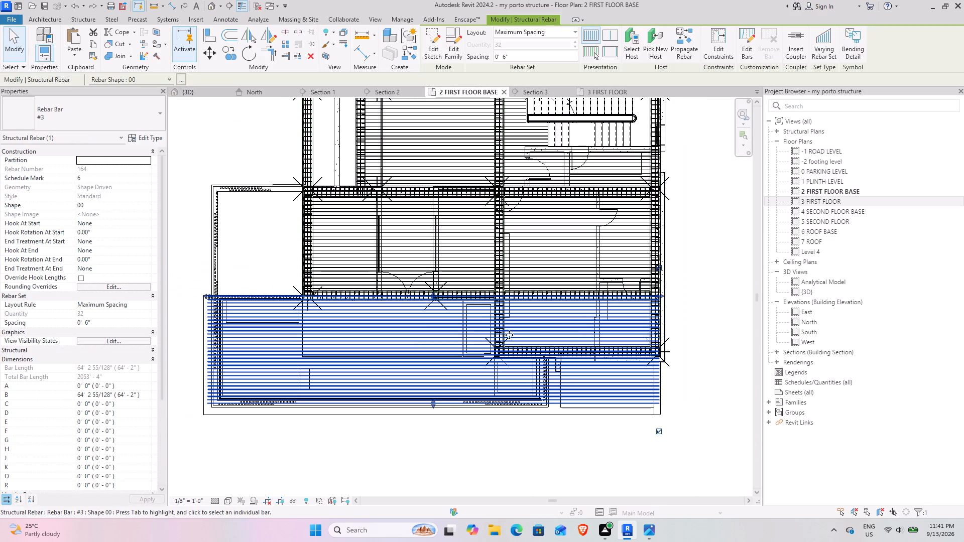
drag(433, 299, 426, 354)
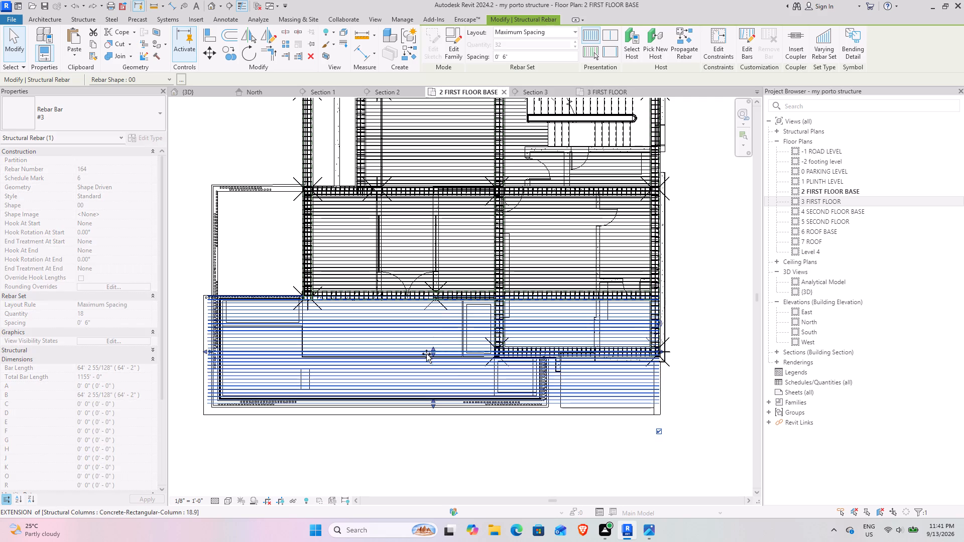
drag(426, 354, 427, 362)
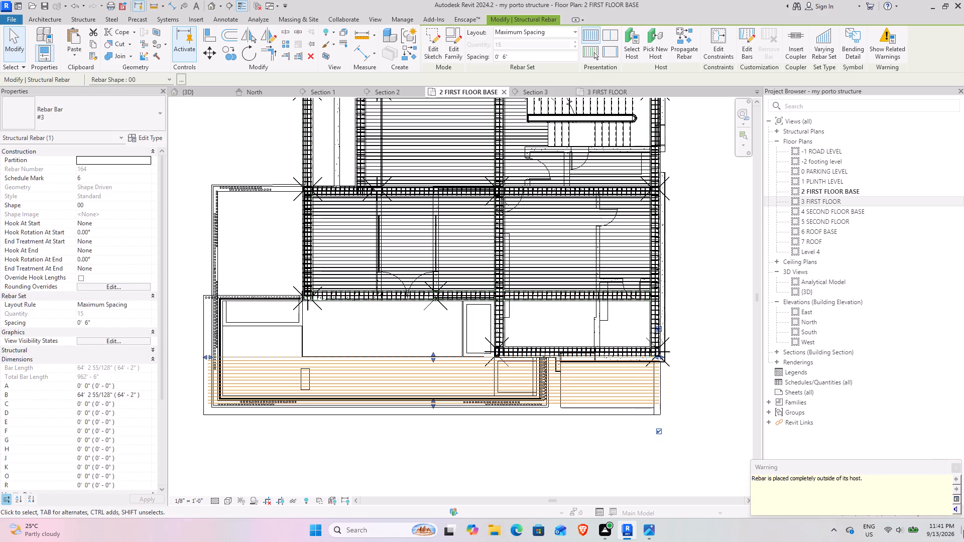
click(952, 469)
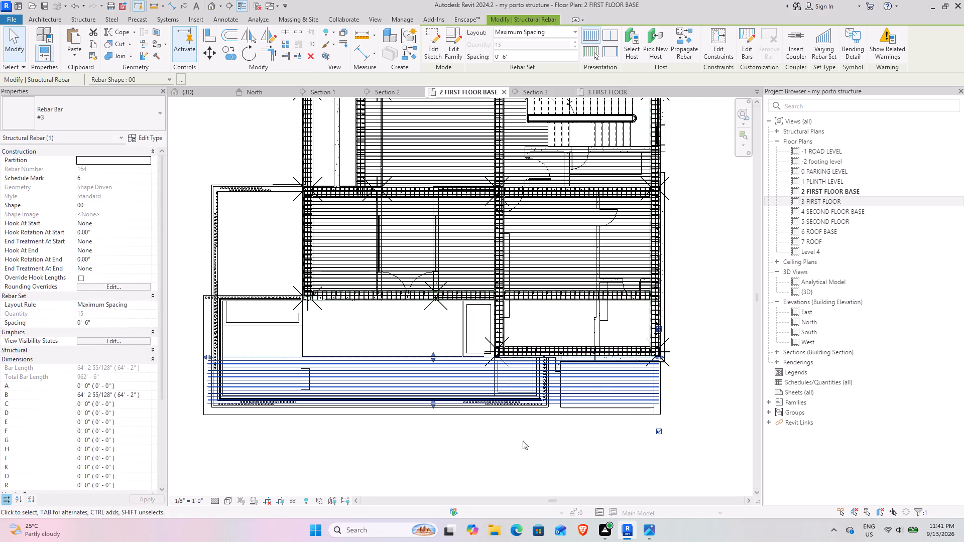
Shorten the 15-bar #3 set from its east end to the terrace's outer east wall, making the bars about 48' 2" long.
scroll(621, 374, up, 8)
scroll(662, 372, down, 4)
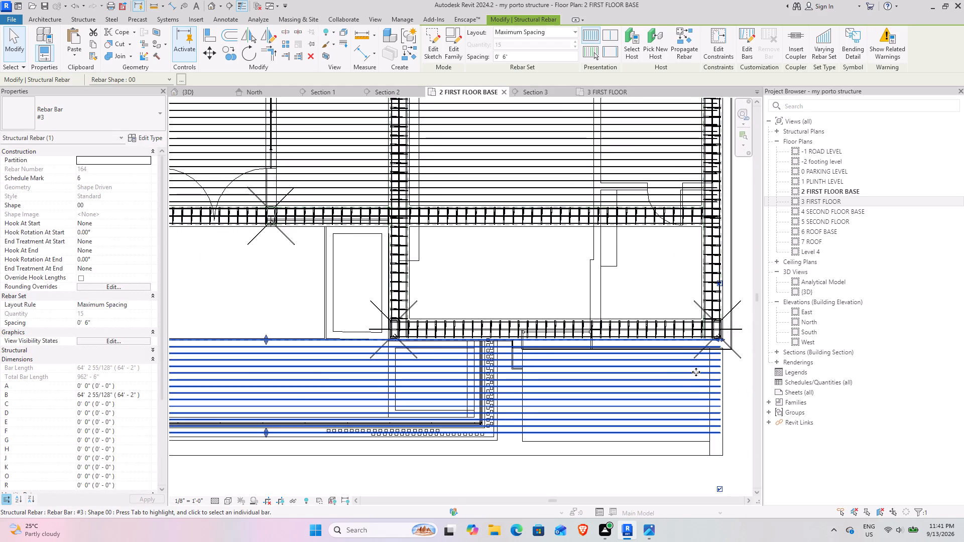
drag(711, 343, 515, 342)
Copy the shortened #3 set about 7' 3" north, placing it directly above the original in the uncovered slab area.
middle_drag(464, 425, 743, 388)
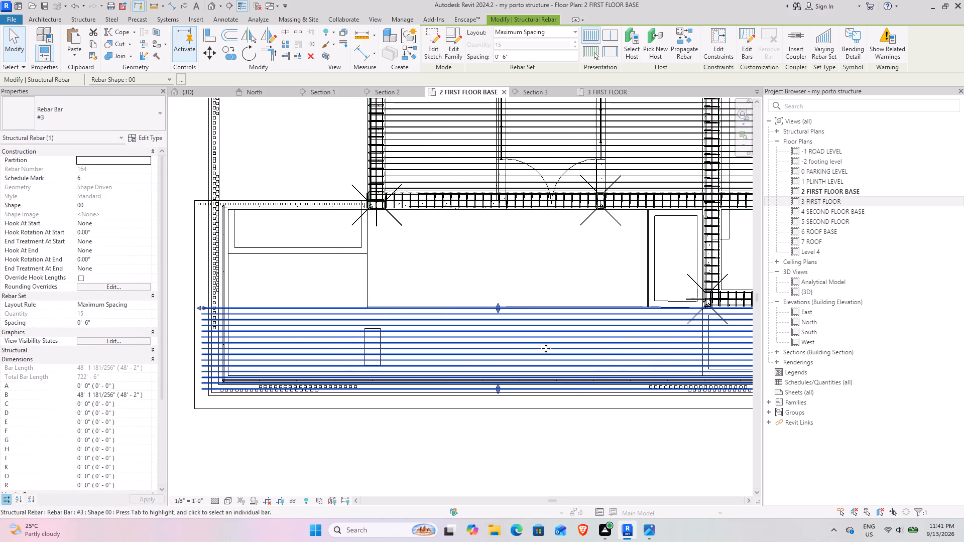
middle_drag(565, 264, 444, 297)
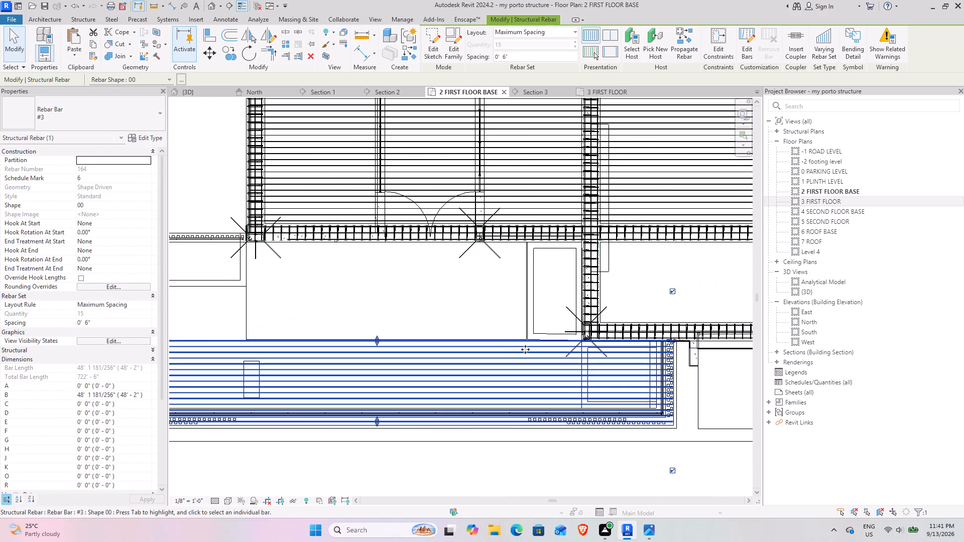
scroll(462, 296, down, 2)
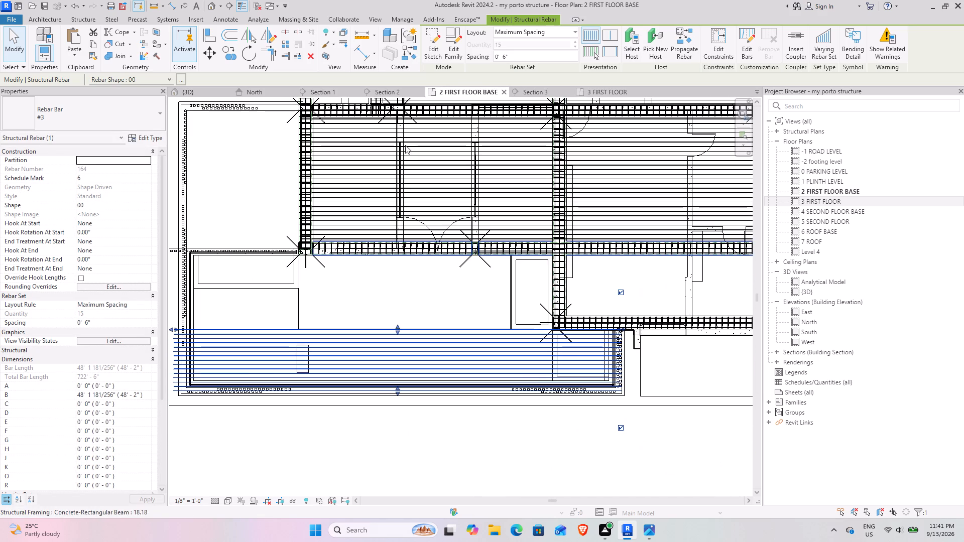
click(231, 53)
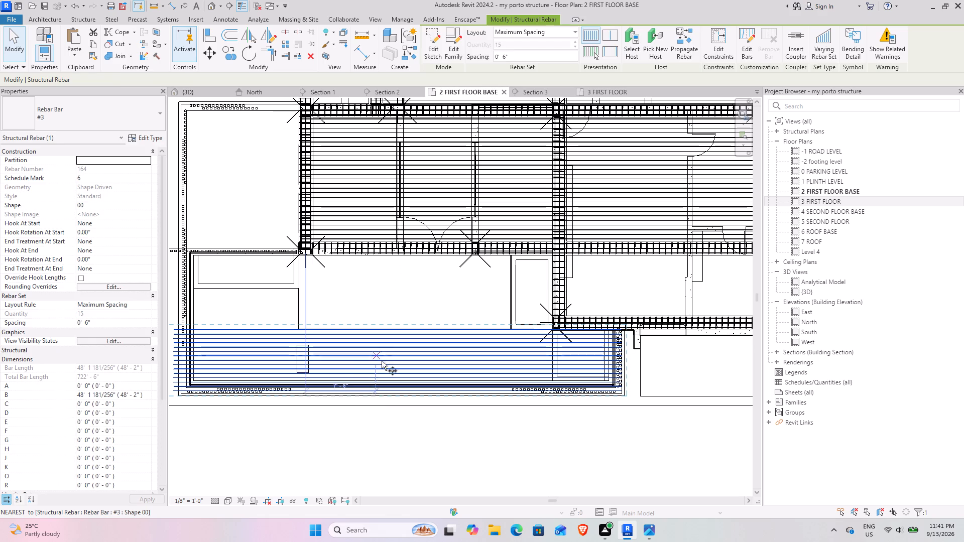
scroll(399, 389, up, 9)
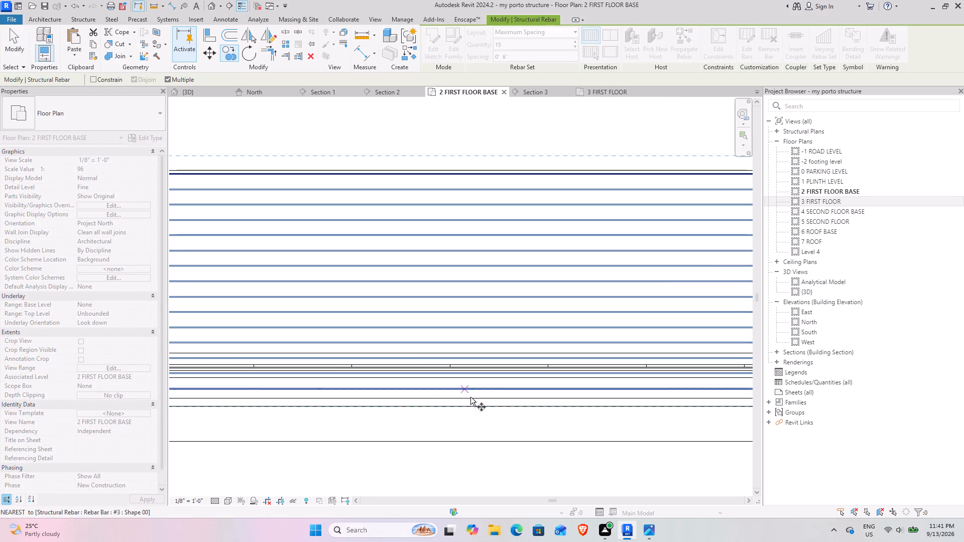
click(370, 405)
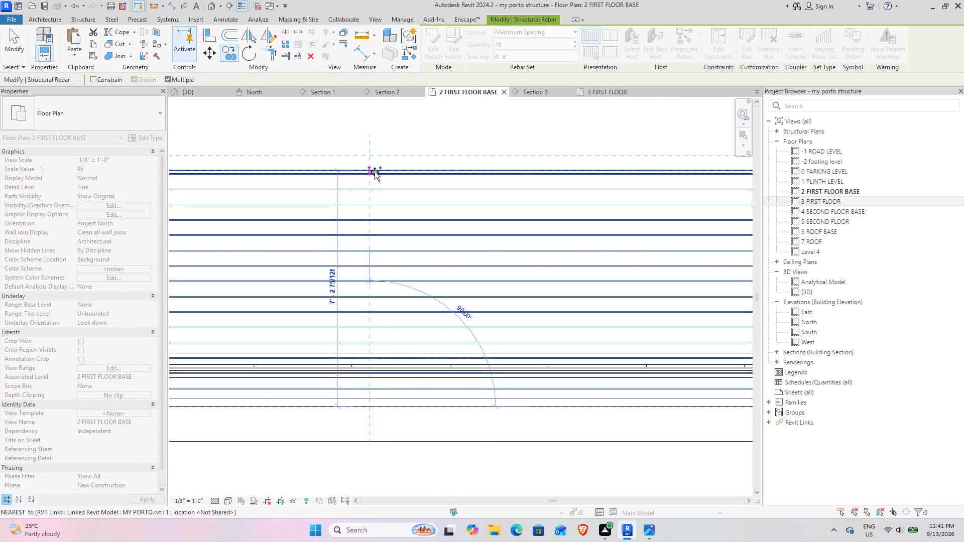
click(373, 173)
scroll(404, 160, down, 4)
middle_drag(405, 166, 432, 392)
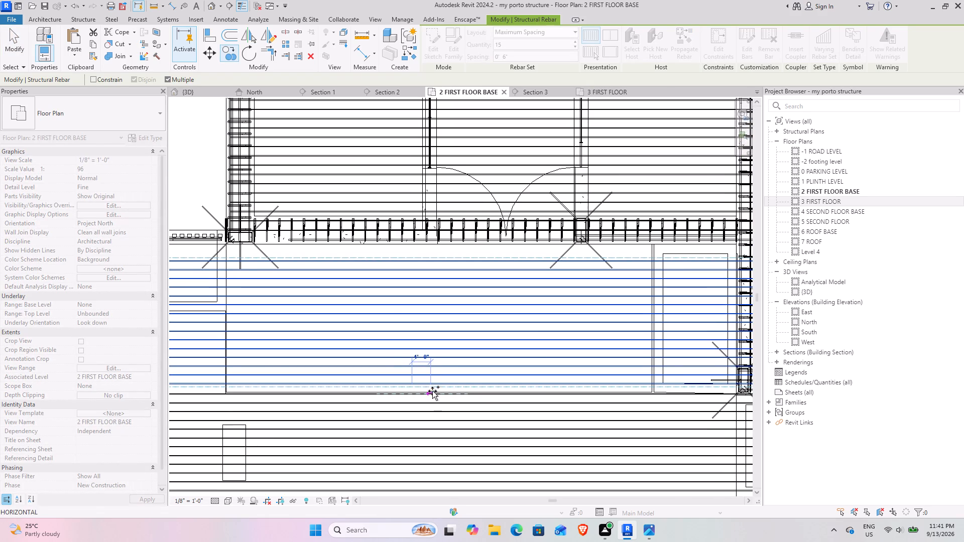
key(Escape)
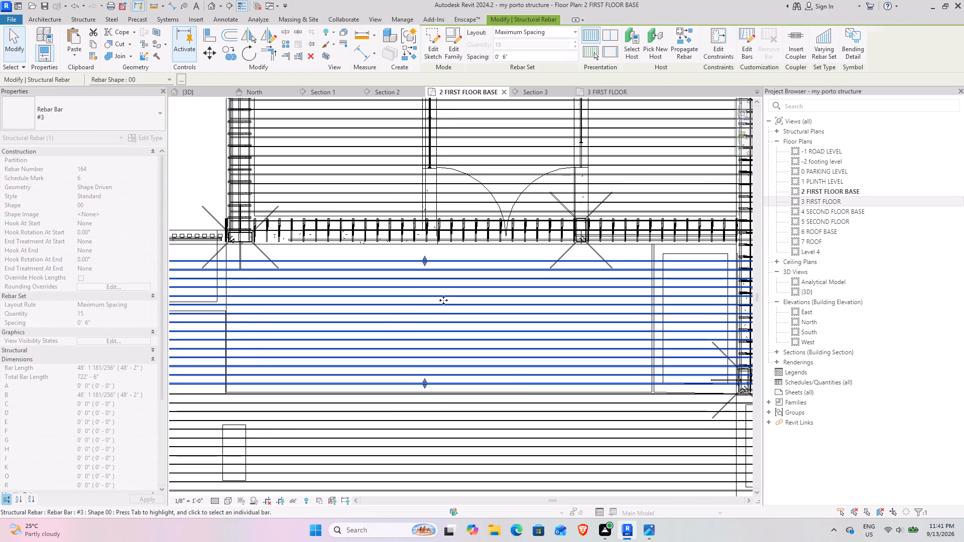
Extend the copied #3 set's northern extent to the beam along the slab strip's north side, giving 18 bars.
scroll(461, 301, down, 2)
drag(430, 269, 430, 251)
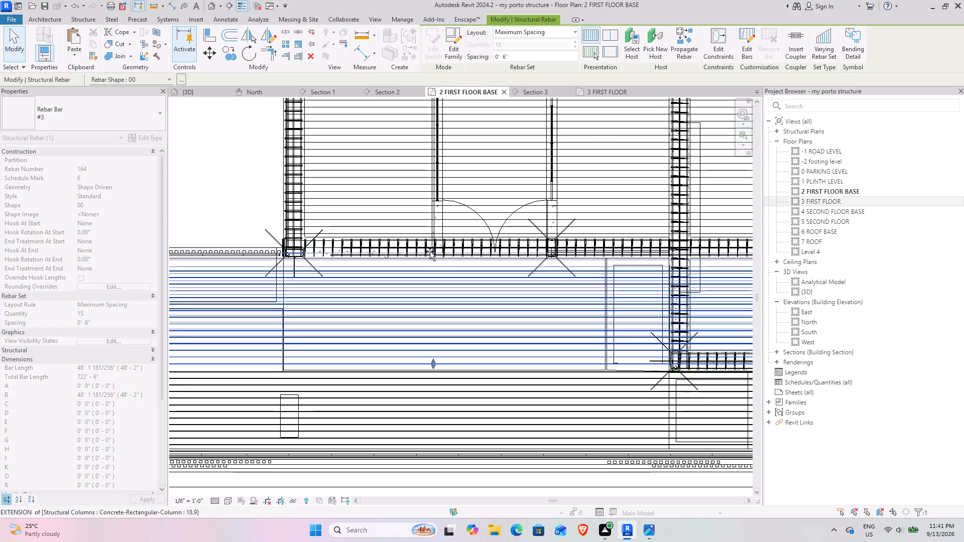
drag(430, 251, 428, 246)
Extend the east end of the copied #3 set to the building's easternmost beam, making the bars about 64' 4" long.
middle_drag(564, 287, 267, 286)
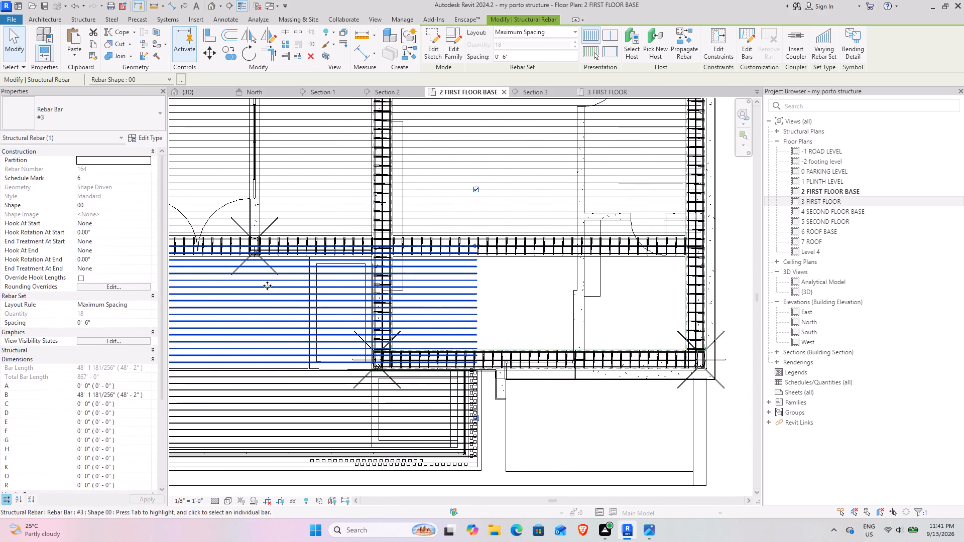
drag(479, 245, 546, 248)
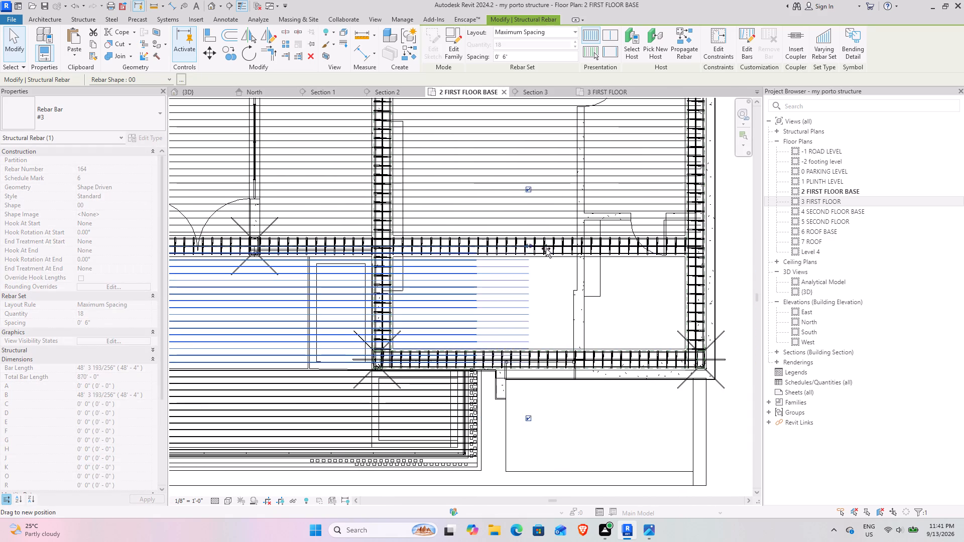
drag(546, 248, 705, 249)
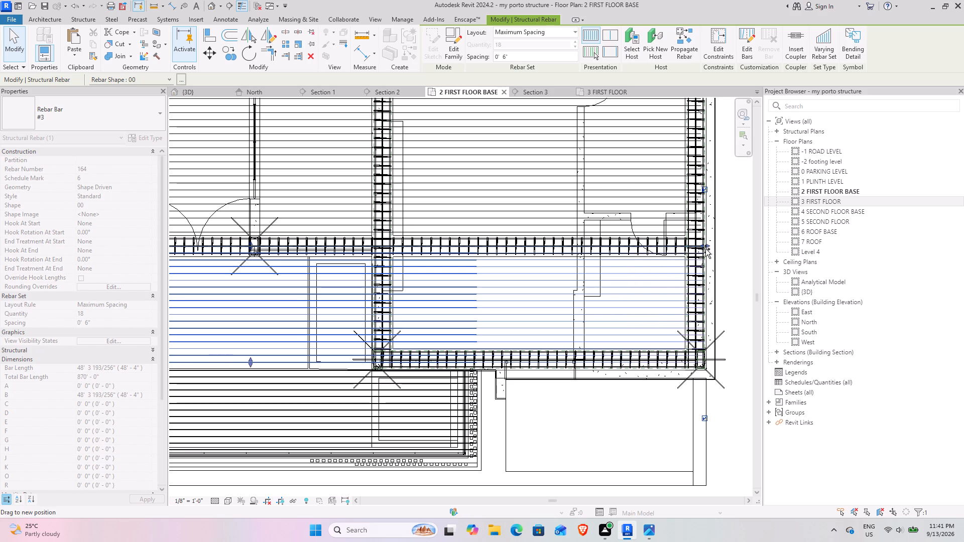
drag(705, 249, 706, 249)
Pull the northern extent of the lengthened #3 set slightly south within the beam along its north side, leaving 17 bars.
scroll(505, 301, down, 3)
middle_drag(304, 329, 719, 311)
scroll(428, 289, up, 4)
middle_drag(560, 228, 257, 297)
scroll(422, 269, up, 4)
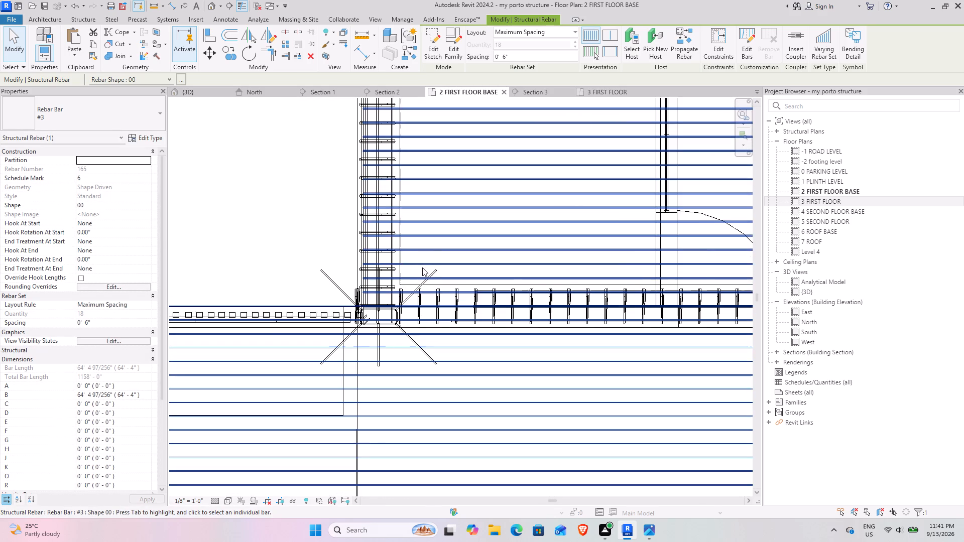
scroll(381, 282, down, 4)
scroll(296, 310, down, 4)
middle_drag(300, 310, 330, 298)
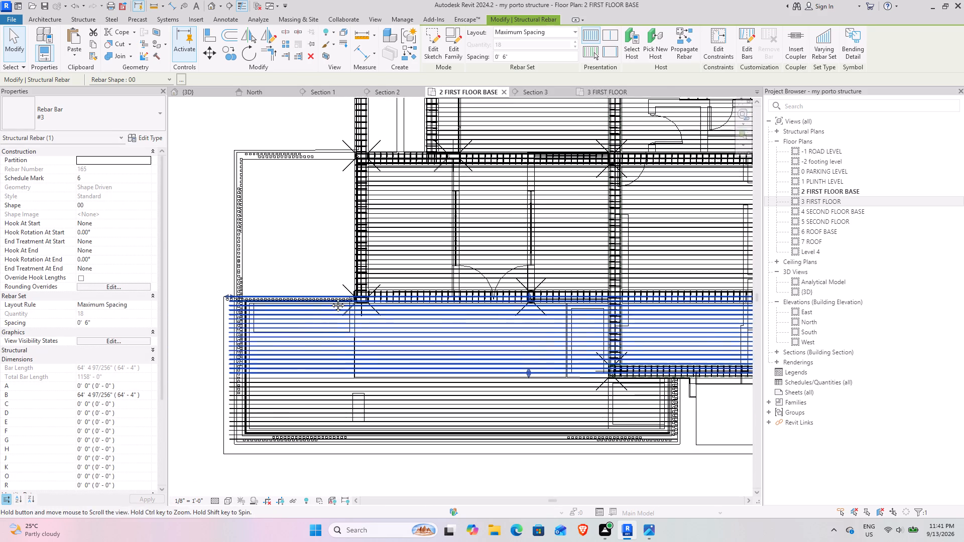
middle_drag(330, 298, 336, 295)
scroll(255, 273, up, 4)
middle_drag(510, 296, 235, 287)
scroll(445, 298, up, 5)
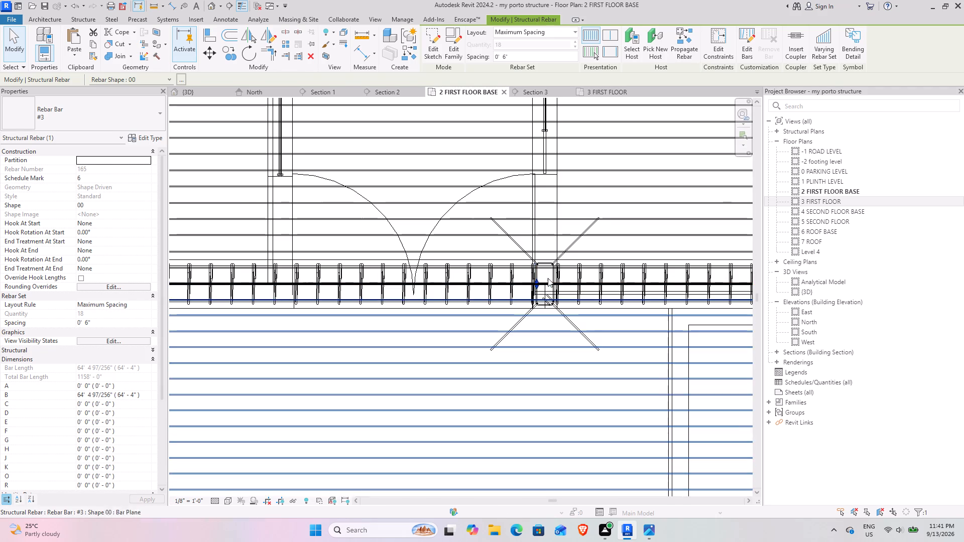
drag(537, 287, 537, 298)
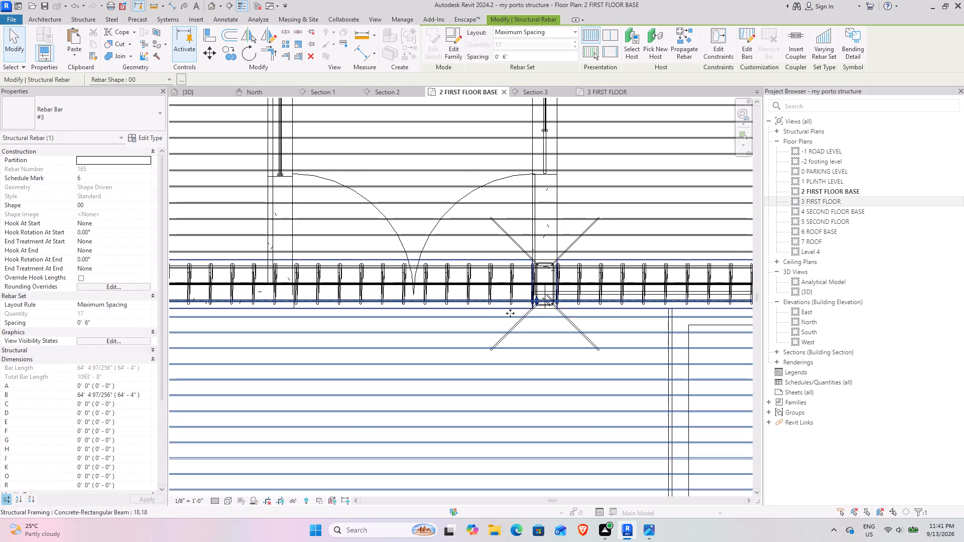
scroll(464, 320, down, 4)
middle_drag(416, 339, 576, 339)
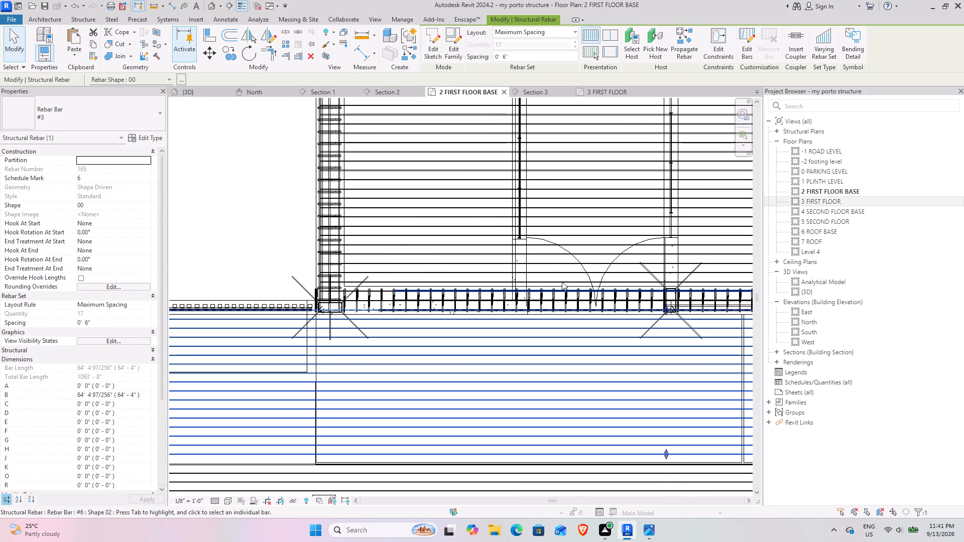
Examine the 31-bar #3 set north of the terrace strip and review the first-floor slab reinforcement in the 3D view.
click(461, 274)
scroll(338, 304, up, 2)
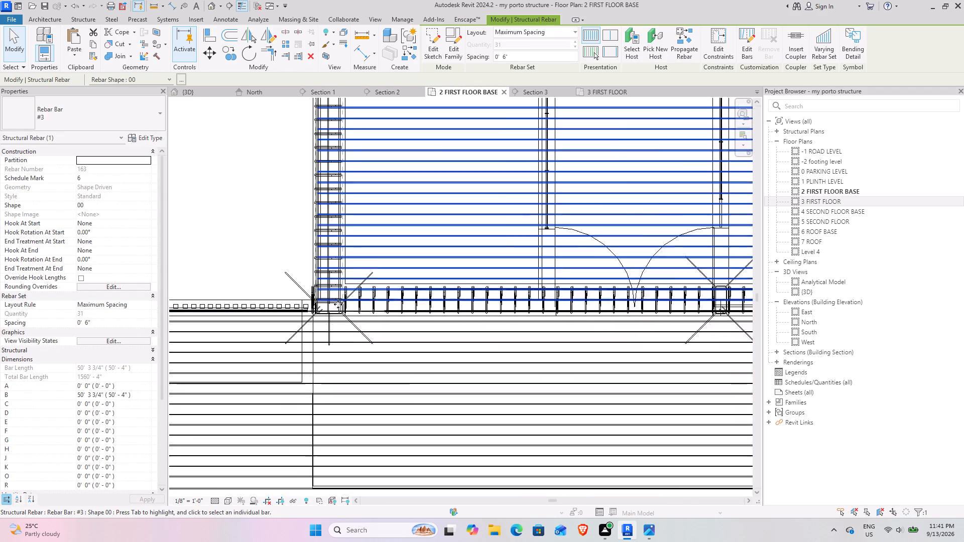
scroll(338, 304, up, 2)
scroll(453, 315, down, 14)
middle_drag(502, 343, 388, 299)
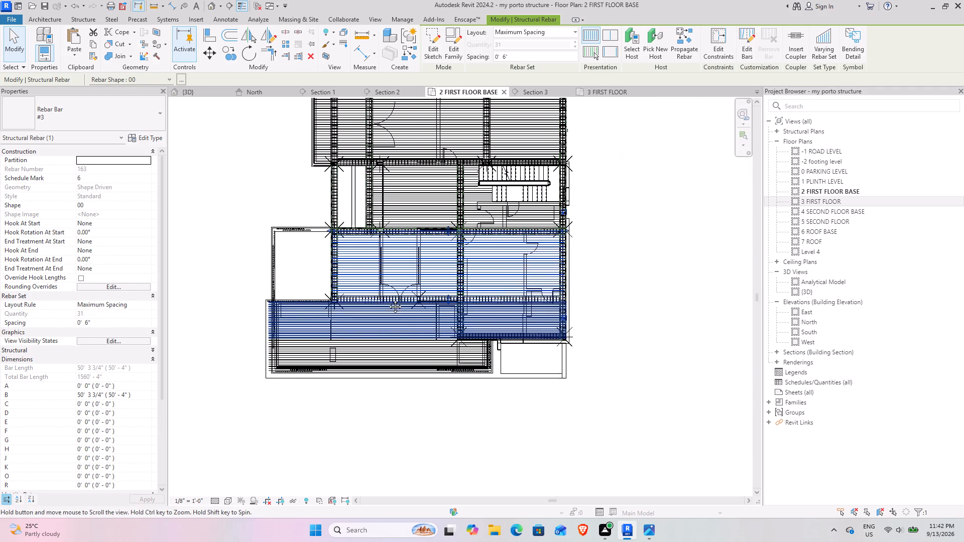
middle_drag(388, 299, 385, 298)
click(516, 384)
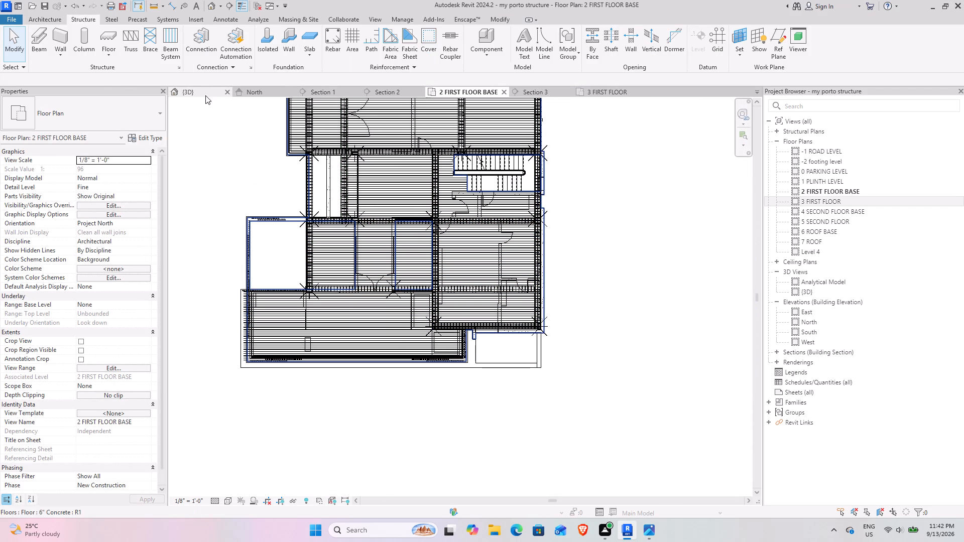
click(205, 95)
shift+middle_drag(468, 303, 475, 341)
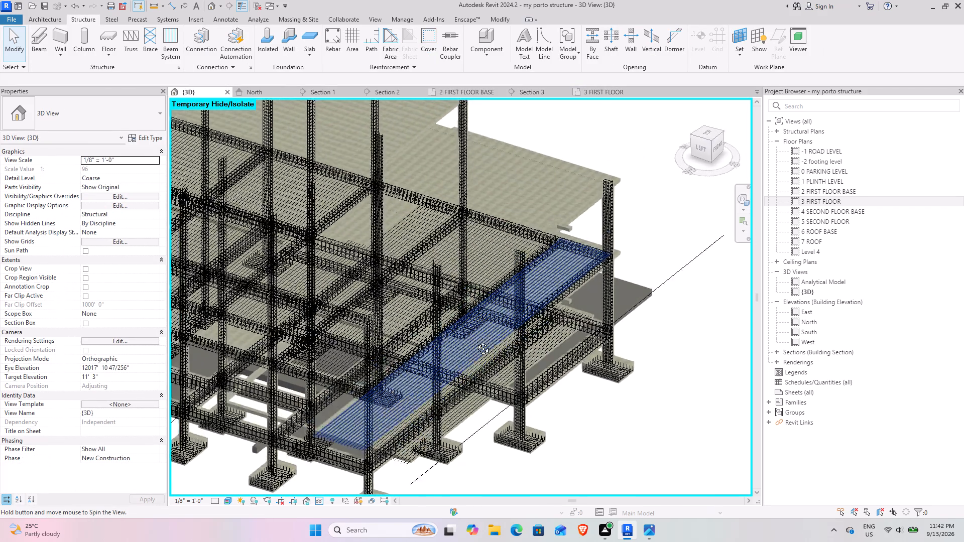
shift+middle_drag(475, 341, 516, 308)
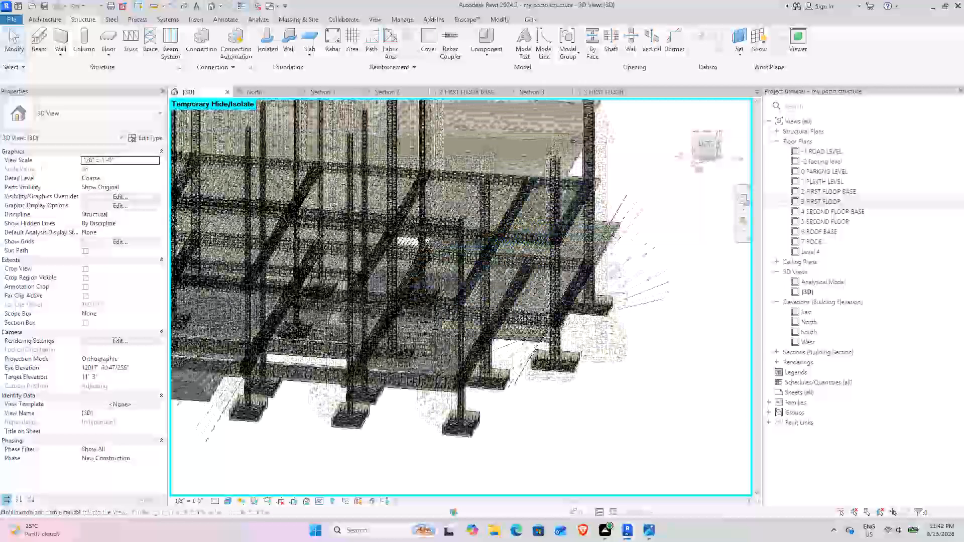
shift+middle_drag(619, 374, 584, 358)
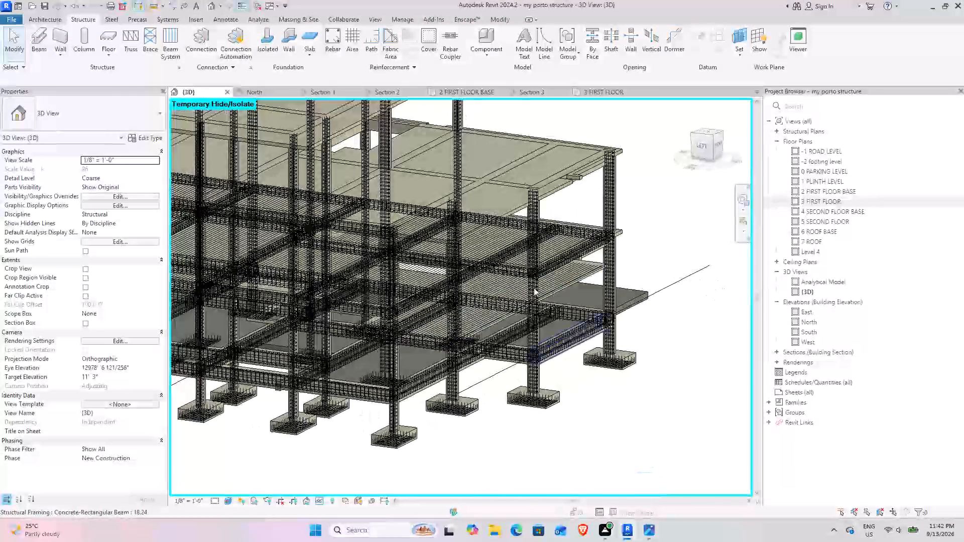
click(468, 95)
middle_drag(478, 211, 512, 326)
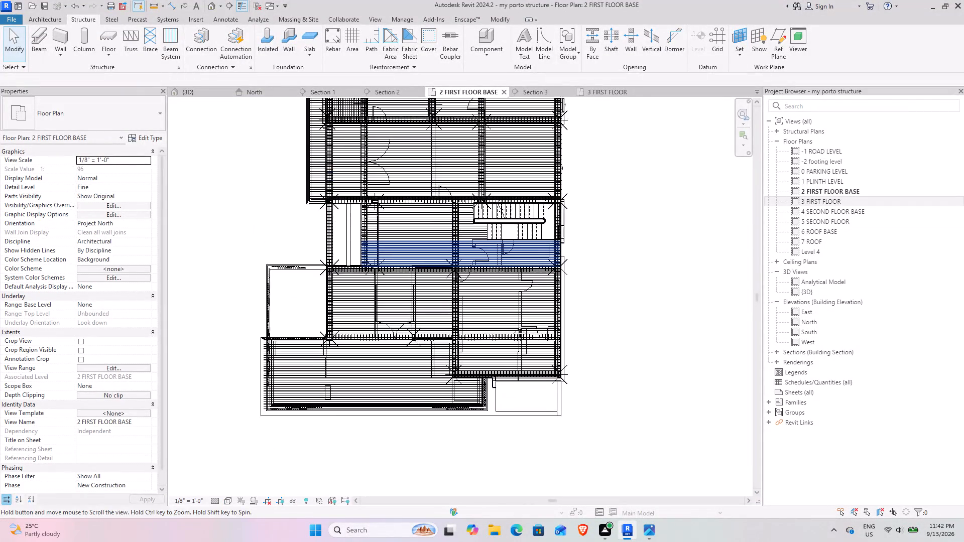
middle_drag(512, 326, 513, 345)
Examine the slab's bottom #3 bars in Section 3 and identify which set they belong to in the first-floor base plan.
click(536, 94)
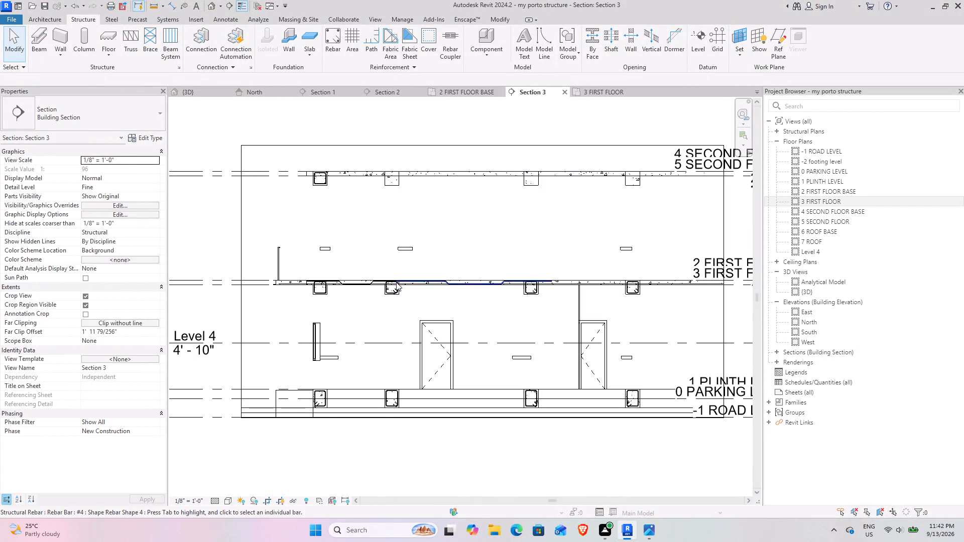
scroll(394, 281, up, 4)
scroll(476, 275, up, 4)
scroll(526, 278, up, 5)
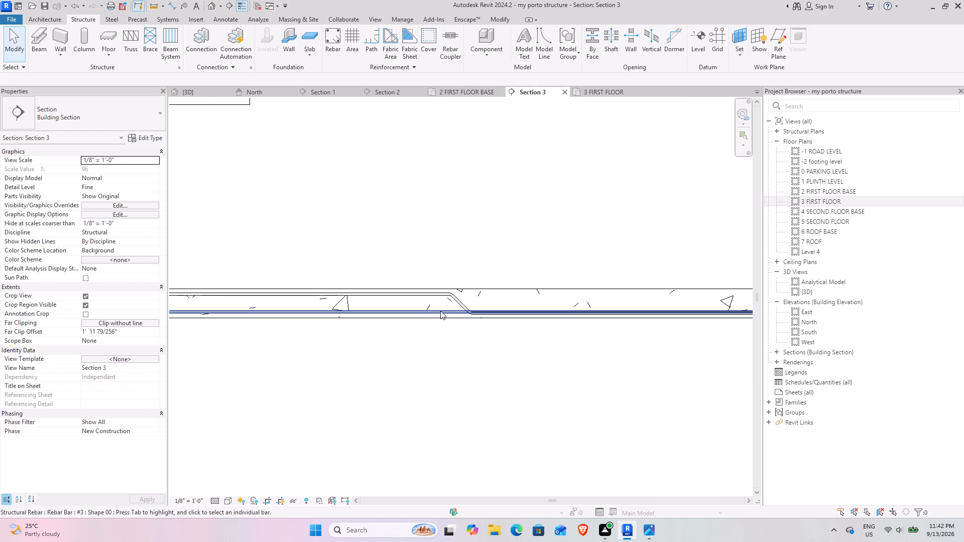
click(440, 311)
click(461, 88)
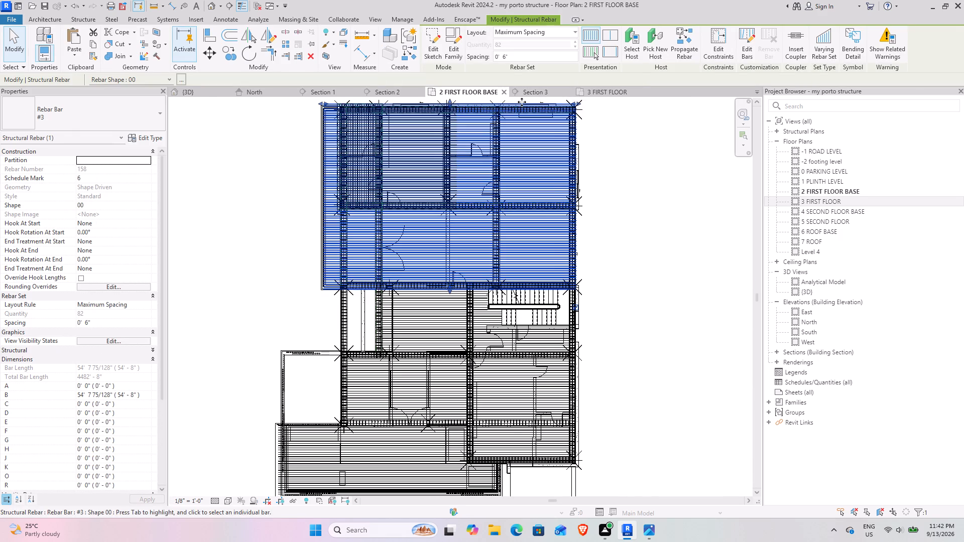
click(538, 90)
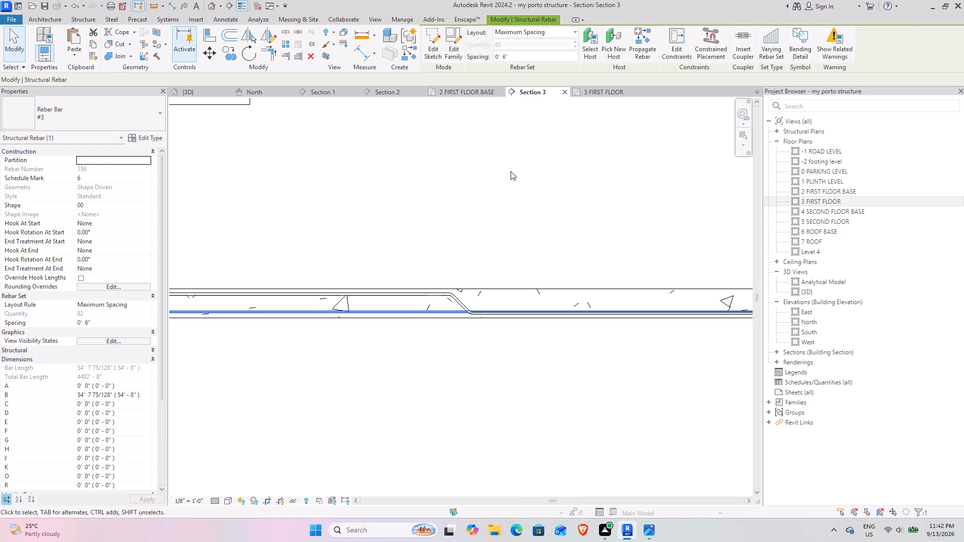
middle_drag(489, 286, 245, 276)
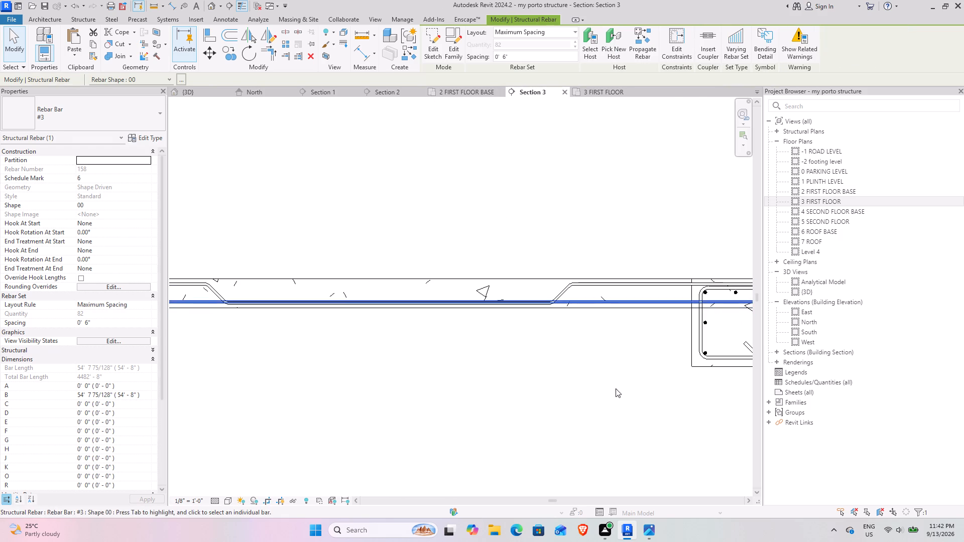
click(619, 388)
middle_drag(628, 313, 336, 308)
scroll(404, 307, down, 4)
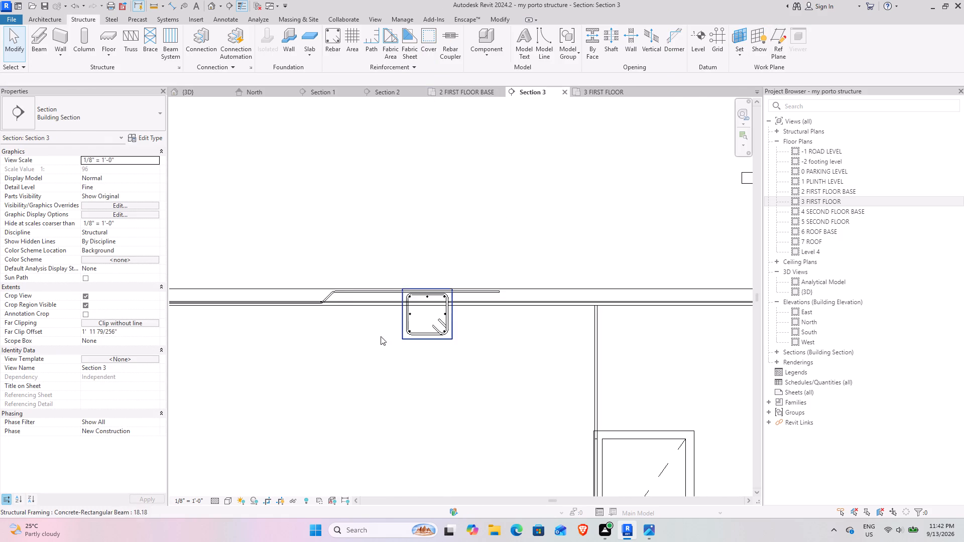
Pick the bottom north-south #3 set in Section 3 and extend its eastern extent in plan to the easternmost beam, giving 104 bars.
middle_drag(355, 337, 701, 327)
middle_drag(351, 335, 721, 335)
scroll(432, 292, up, 3)
scroll(471, 273, up, 5)
scroll(447, 314, up, 9)
click(440, 319)
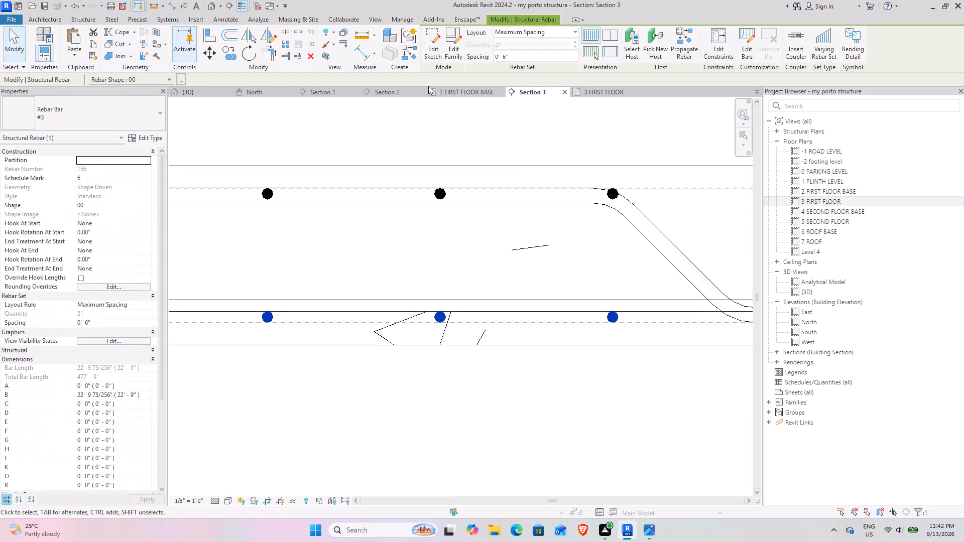
click(457, 93)
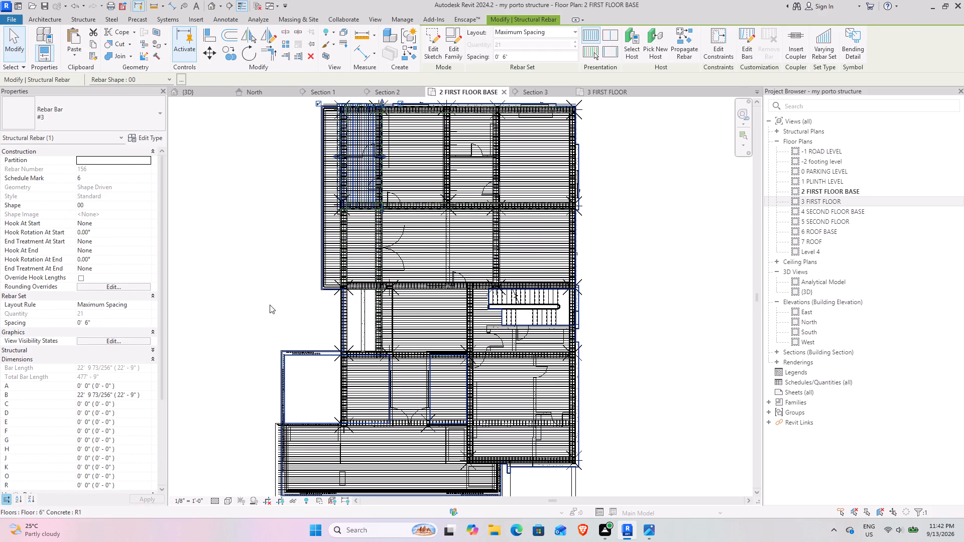
scroll(270, 153, up, 5)
scroll(335, 154, up, 4)
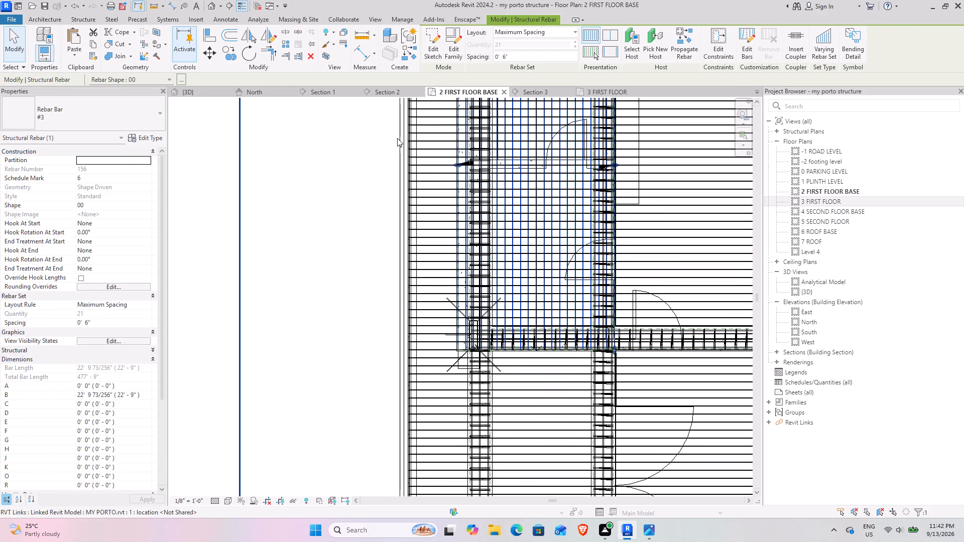
middle_drag(381, 132, 306, 314)
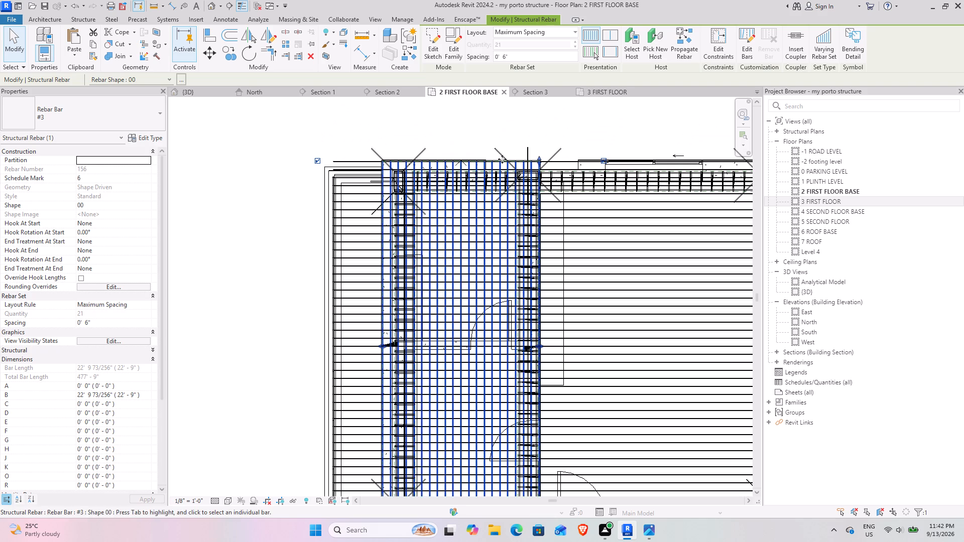
scroll(509, 121, up, 7)
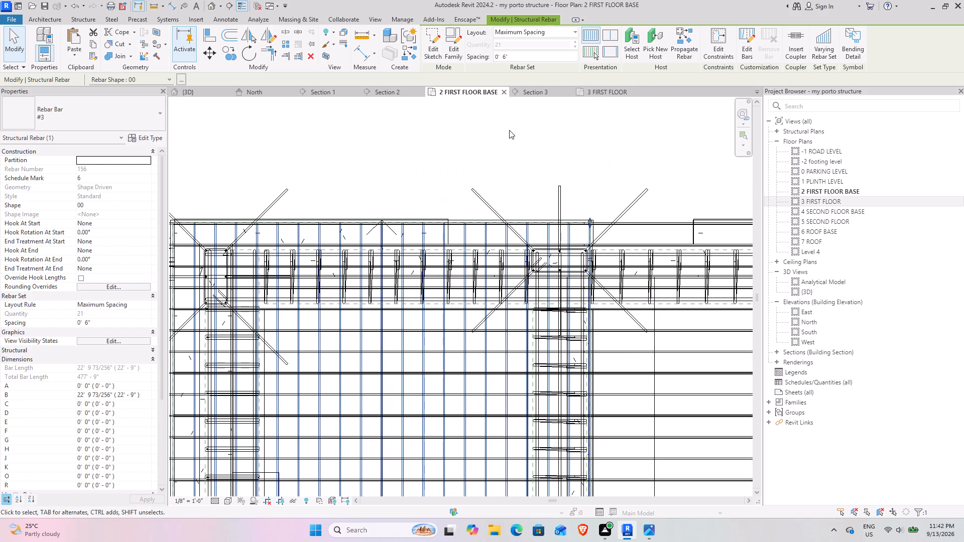
scroll(509, 130, down, 4)
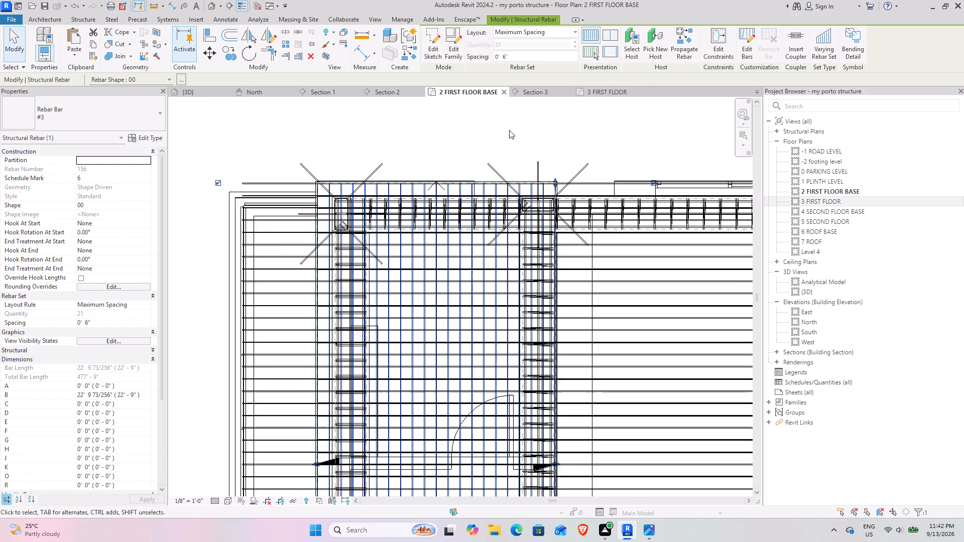
scroll(509, 130, down, 2)
middle_drag(514, 133, 434, 133)
scroll(431, 130, down, 2)
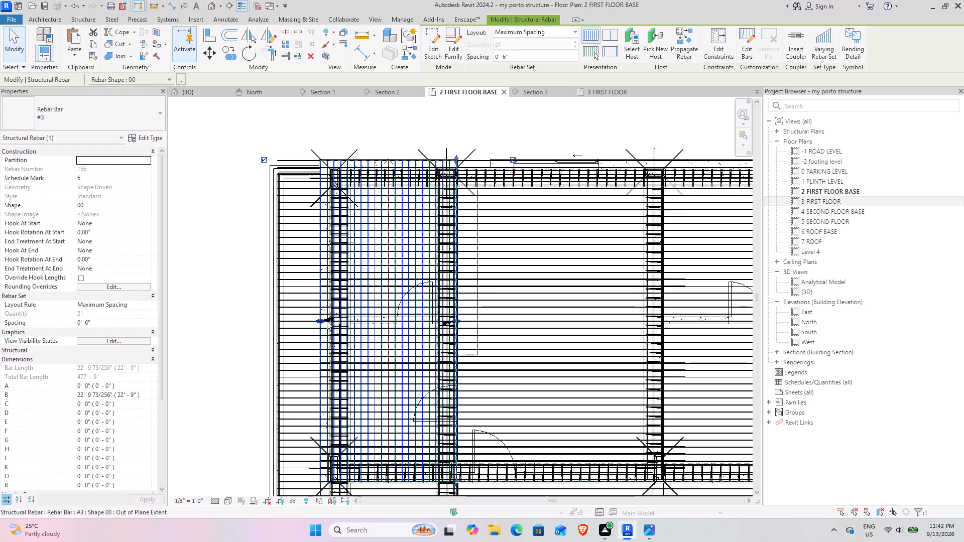
drag(460, 322, 562, 322)
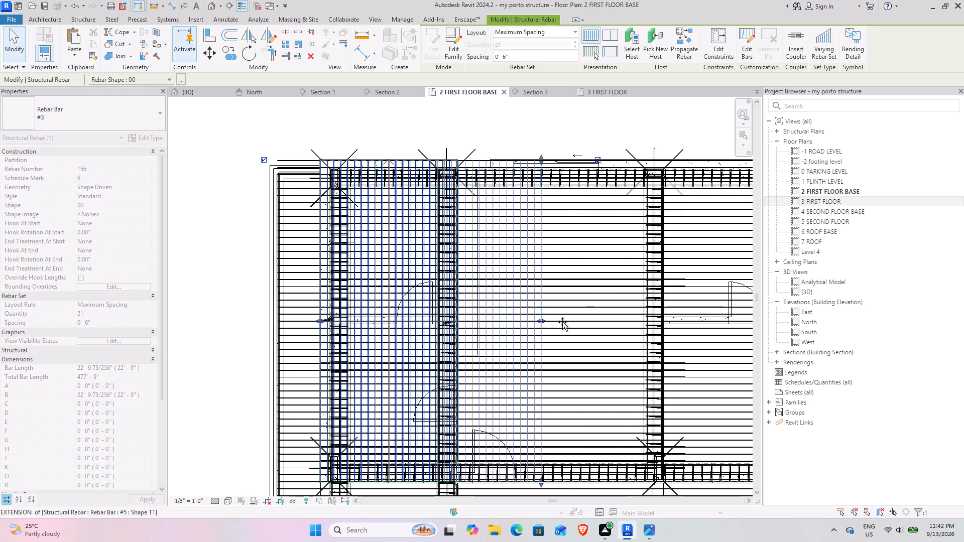
drag(562, 322, 640, 322)
middle_drag(674, 324, 338, 259)
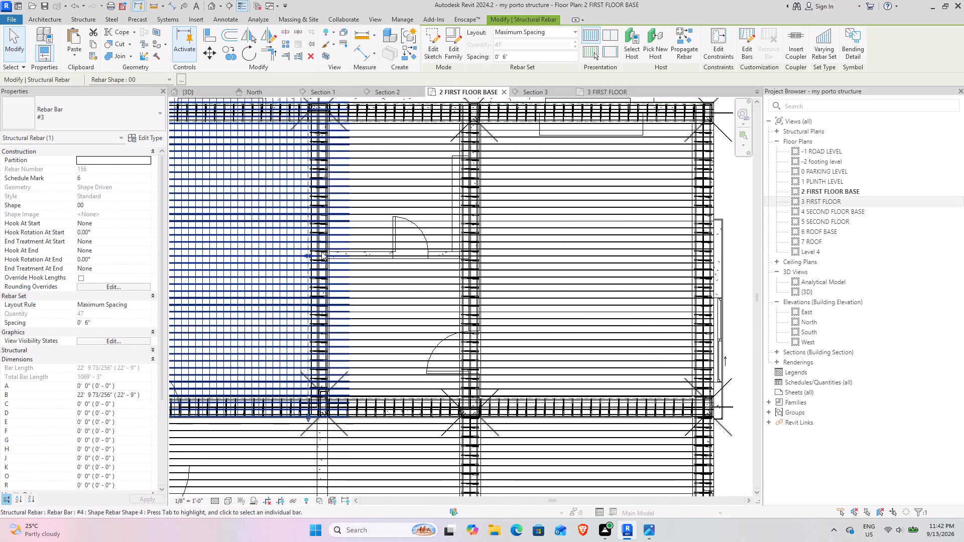
drag(311, 255, 703, 255)
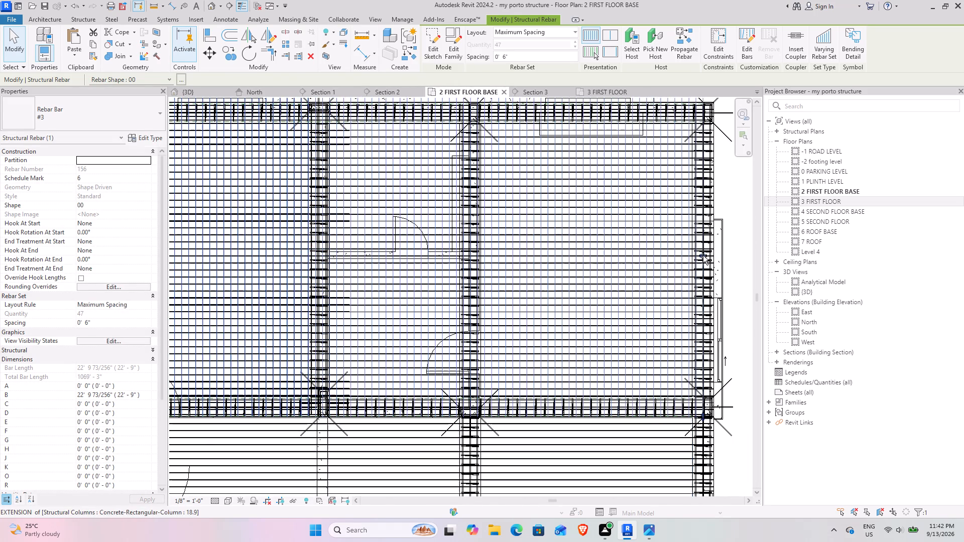
drag(703, 255, 712, 255)
Extend the western extent of the north-south #3 set to the slab's west edge, giving 110 bars.
scroll(563, 273, down, 4)
middle_drag(350, 308, 597, 262)
scroll(478, 222, up, 4)
drag(460, 228, 429, 229)
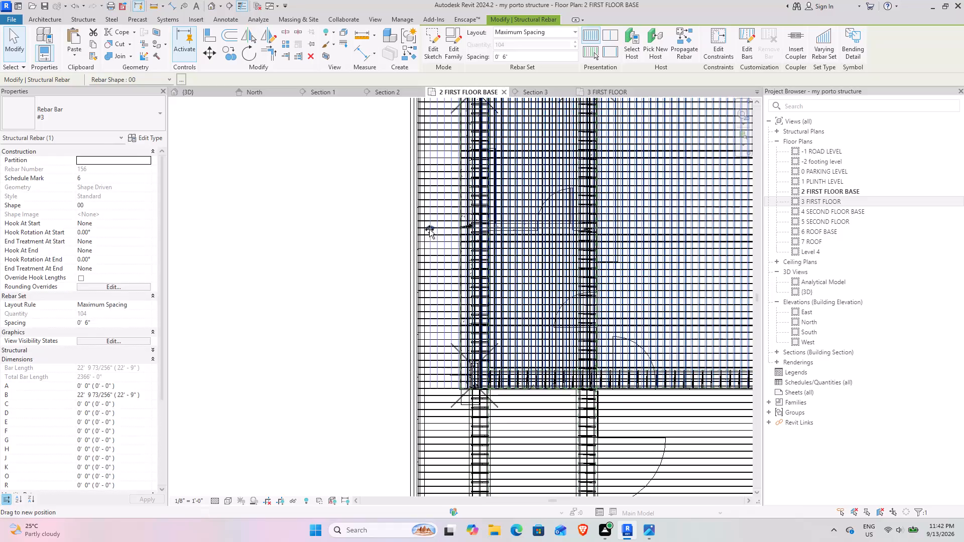
drag(429, 229, 419, 229)
Extend the north-south #3 set's southern ends to the beam line north of the staircase, giving 39' - 11" bars.
scroll(515, 249, down, 4)
middle_drag(601, 267, 405, 190)
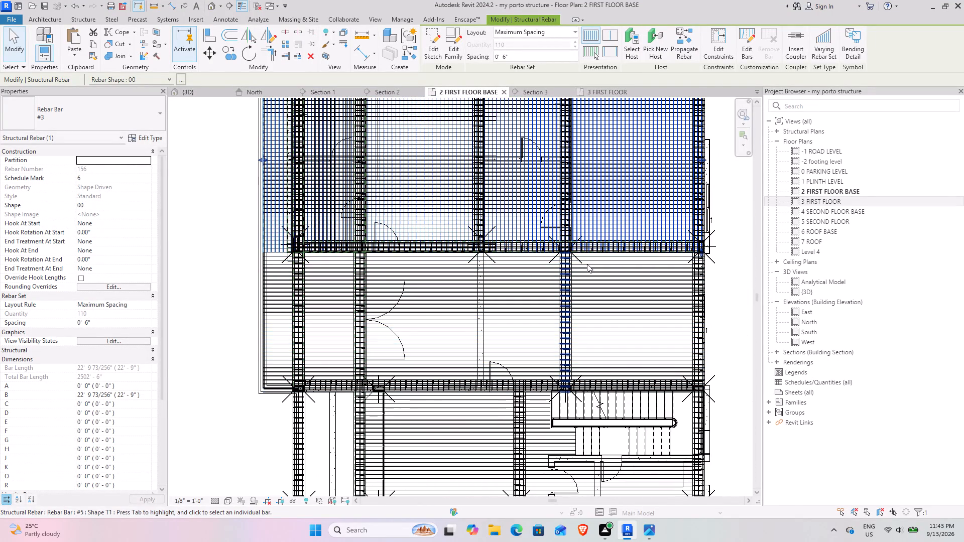
scroll(694, 239, up, 9)
middle_drag(698, 275, 585, 180)
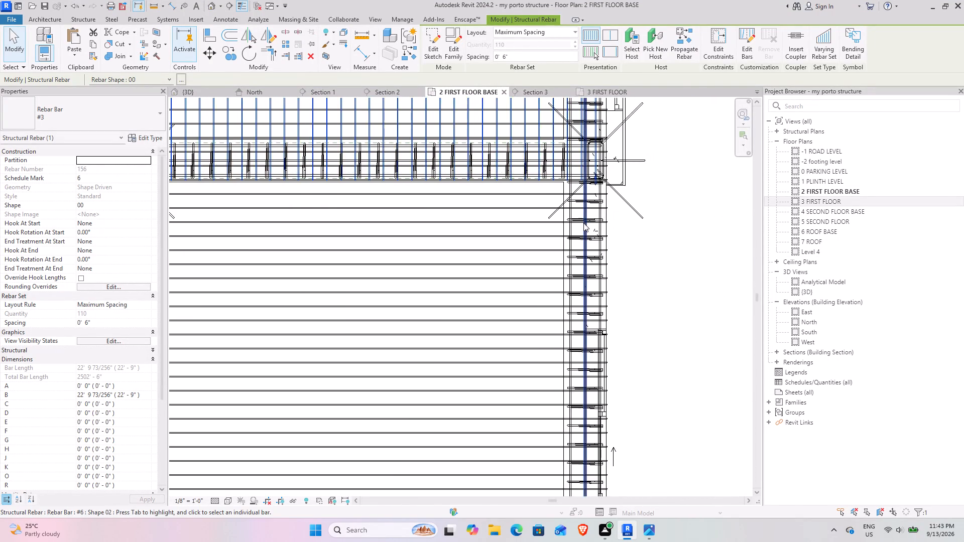
scroll(584, 230, down, 5)
middle_drag(579, 284, 526, 192)
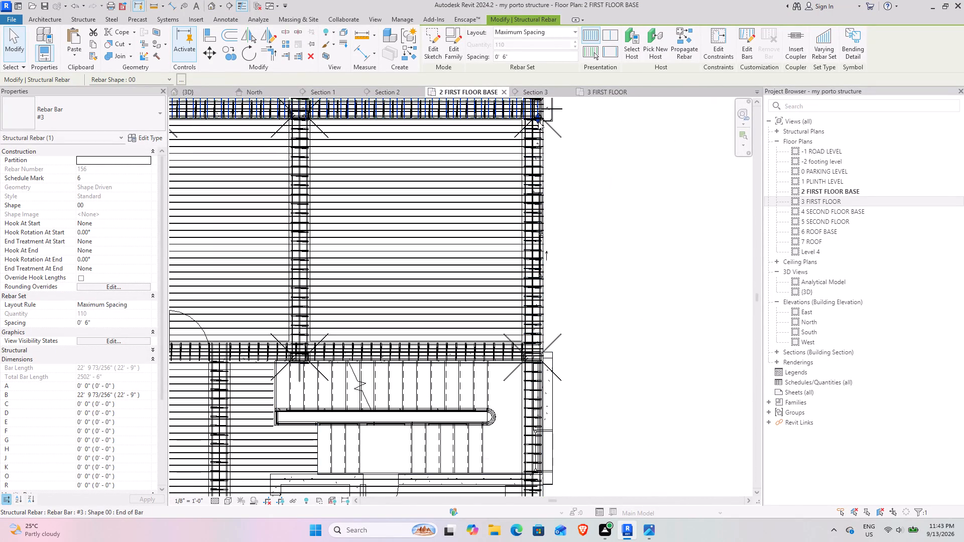
drag(538, 122, 538, 146)
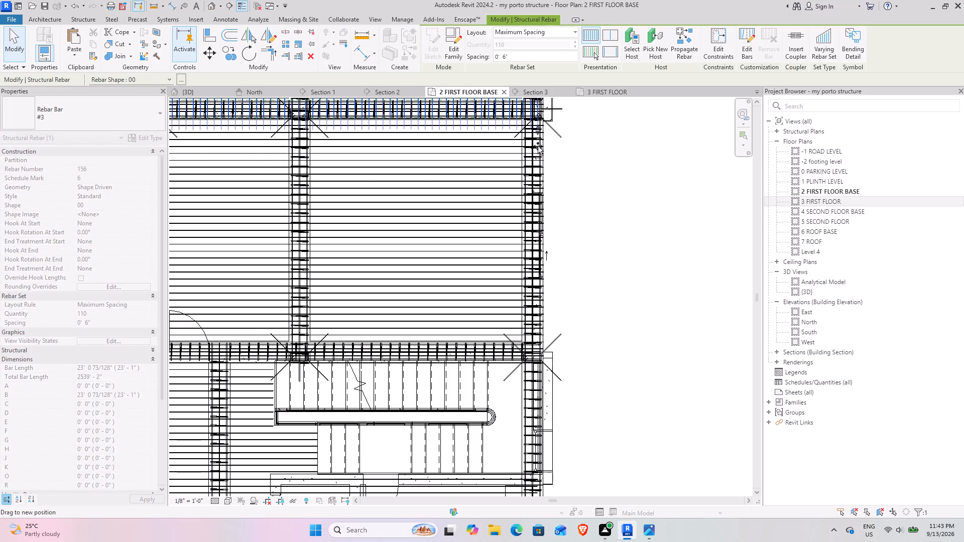
drag(538, 146, 540, 360)
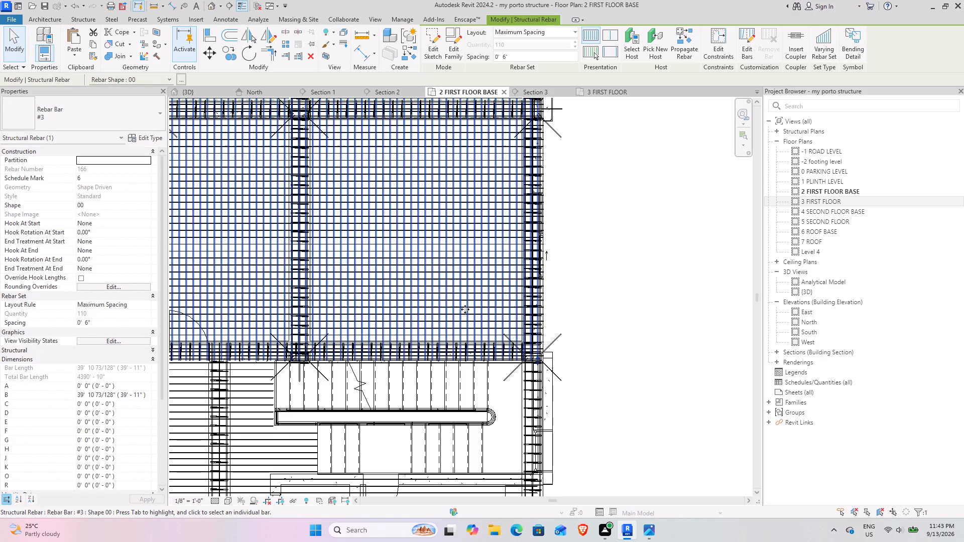
Copy the extended north-south #3 set southward so the copy starts at the beam line north of the staircase.
scroll(446, 289, down, 5)
middle_drag(419, 316, 564, 242)
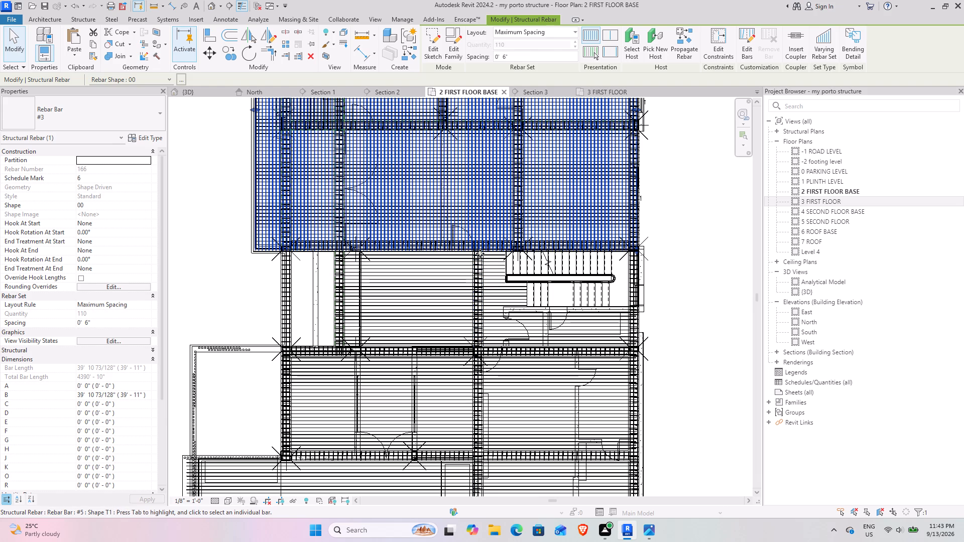
middle_drag(445, 171, 414, 346)
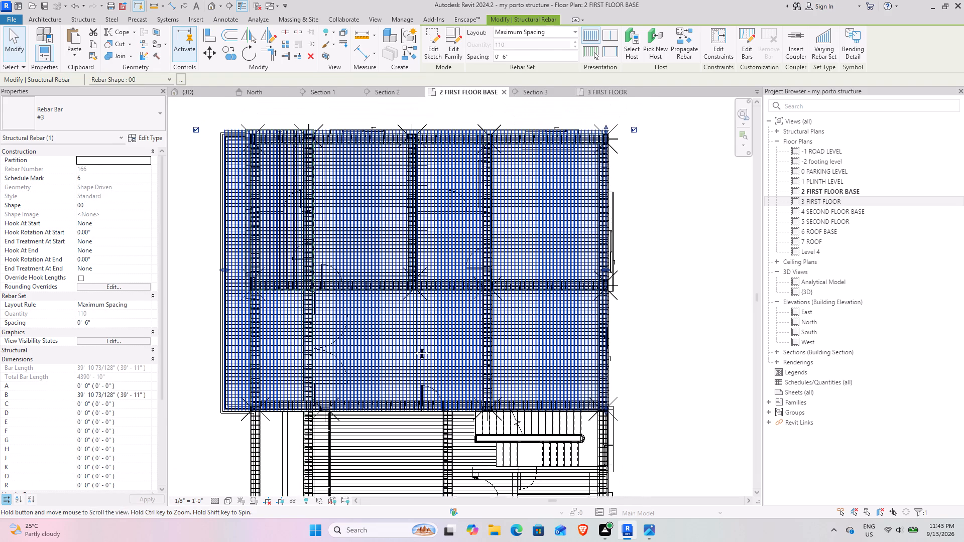
middle_drag(414, 346, 411, 353)
scroll(220, 144, up, 8)
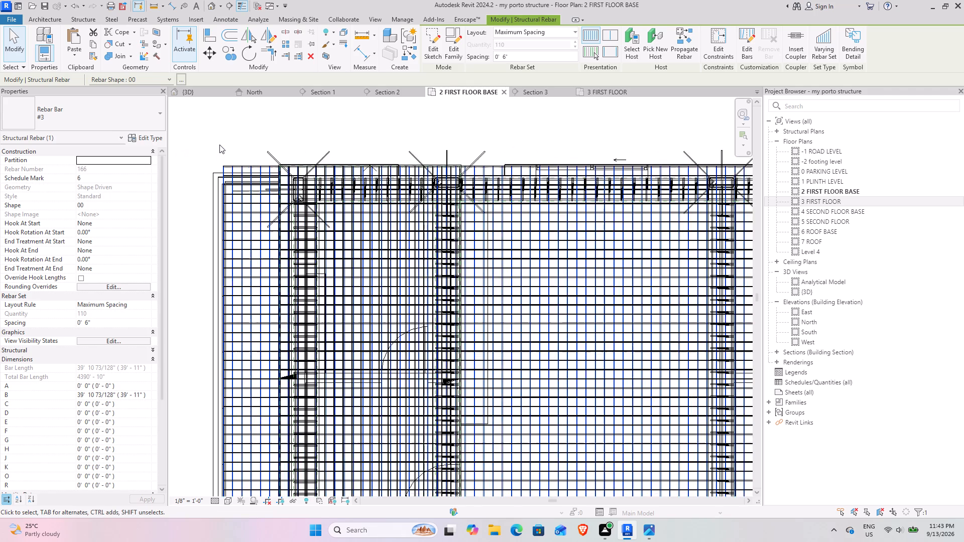
scroll(219, 145, up, 1)
scroll(447, 144, down, 4)
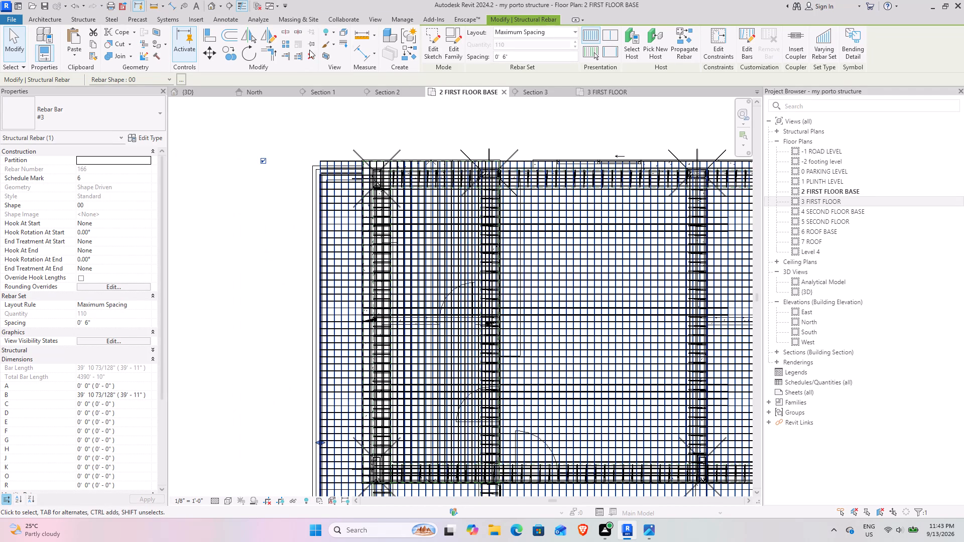
click(223, 54)
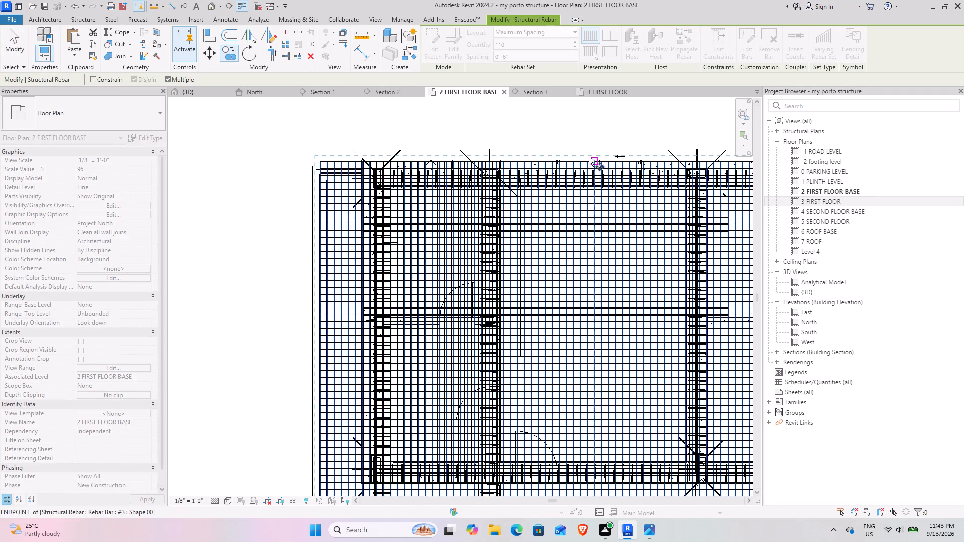
scroll(578, 154, up, 4)
middle_drag(613, 150, 288, 188)
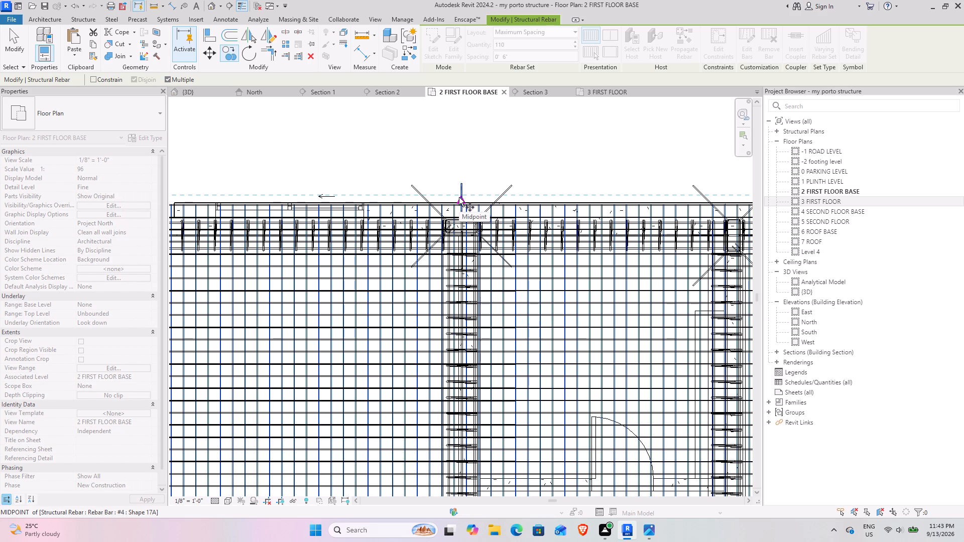
scroll(366, 187, up, 4)
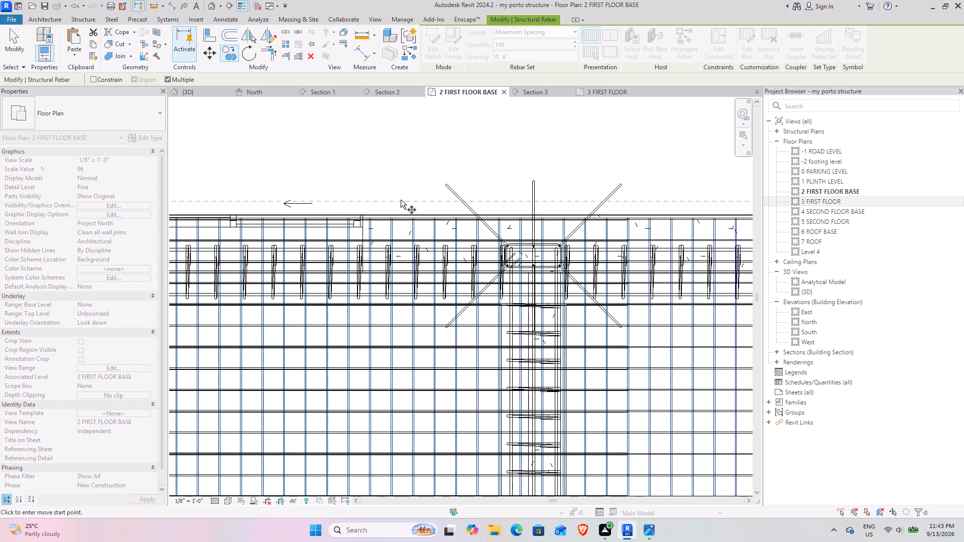
click(401, 200)
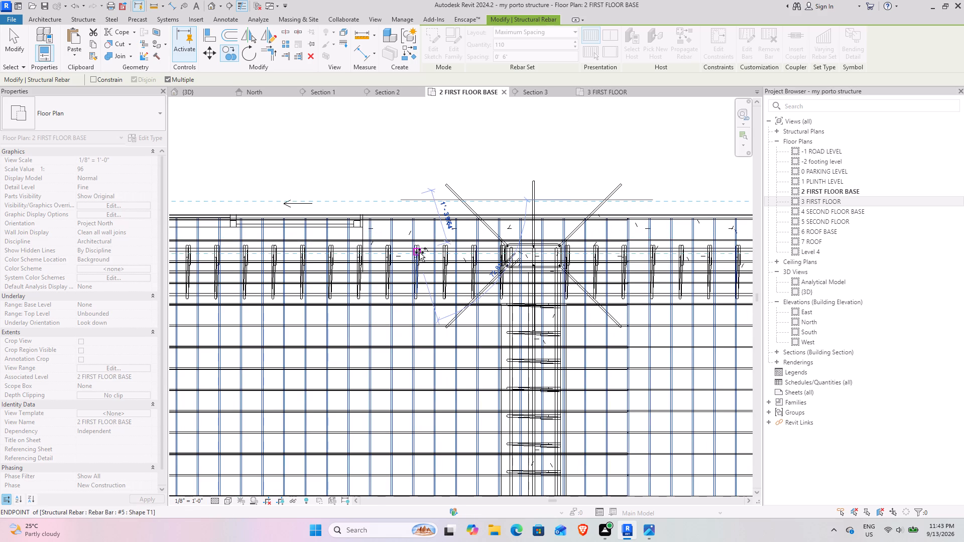
scroll(417, 262, down, 12)
middle_drag(420, 352, 410, 347)
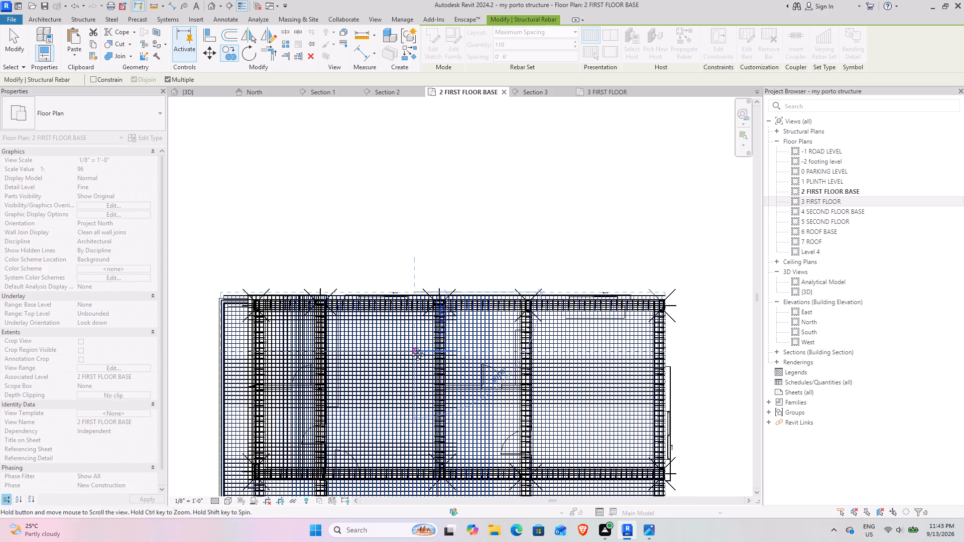
middle_drag(410, 347, 386, 175)
middle_drag(403, 325, 412, 165)
scroll(394, 314, up, 9)
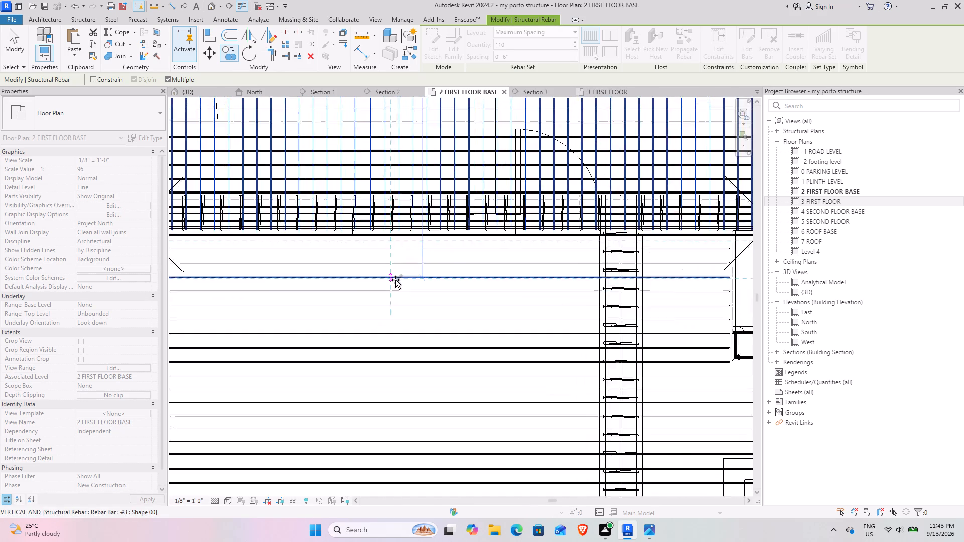
scroll(395, 280, up, 4)
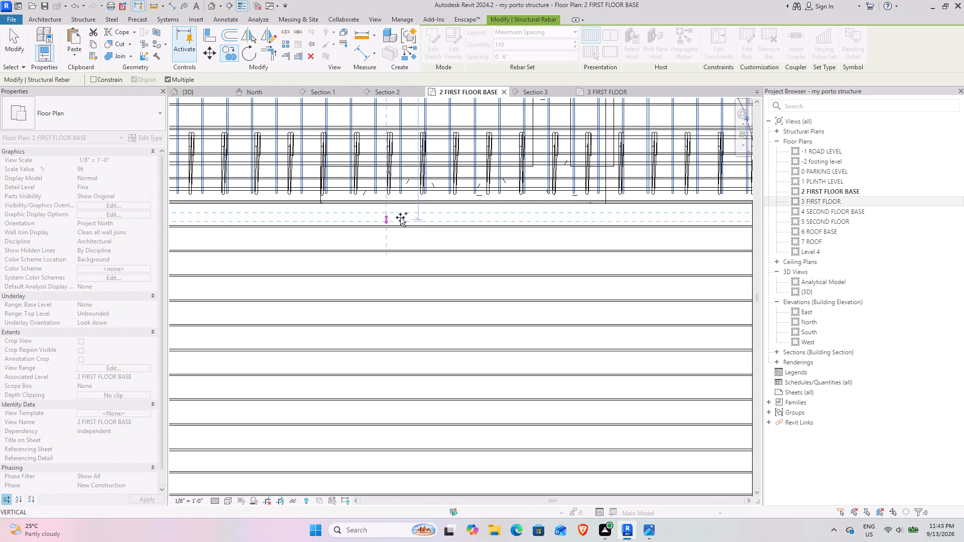
click(404, 192)
scroll(403, 192, down, 4)
middle_drag(416, 234, 429, 251)
key(Escape)
Extend the copied #3 set's northern ends into the beam north of the staircase, making the bars 40' - 4" long.
scroll(510, 285, down, 5)
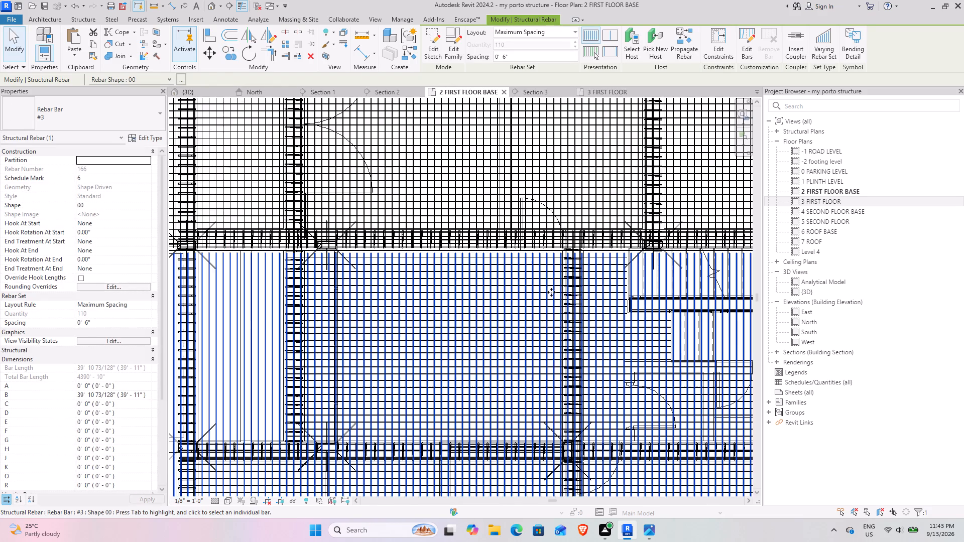
middle_drag(575, 284, 421, 235)
scroll(545, 306, down, 4)
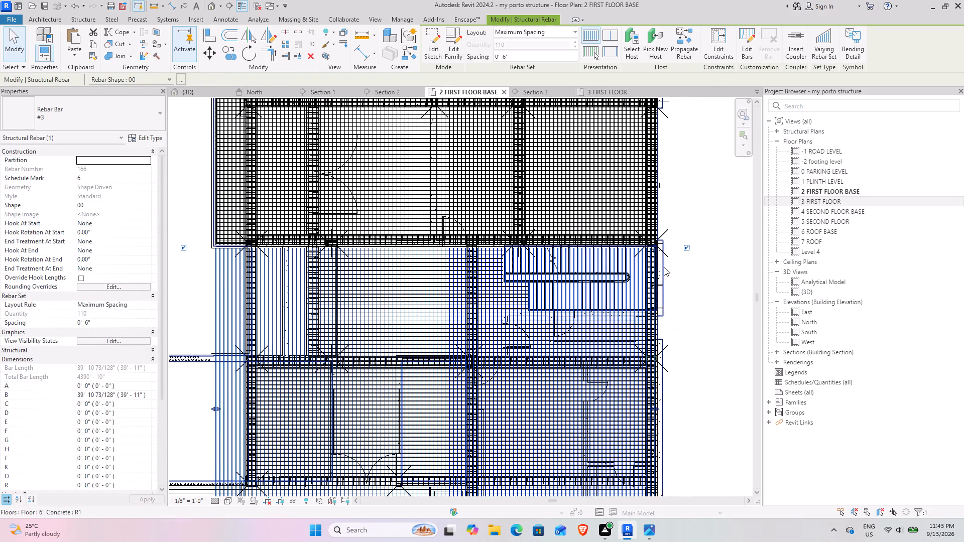
scroll(654, 253, up, 8)
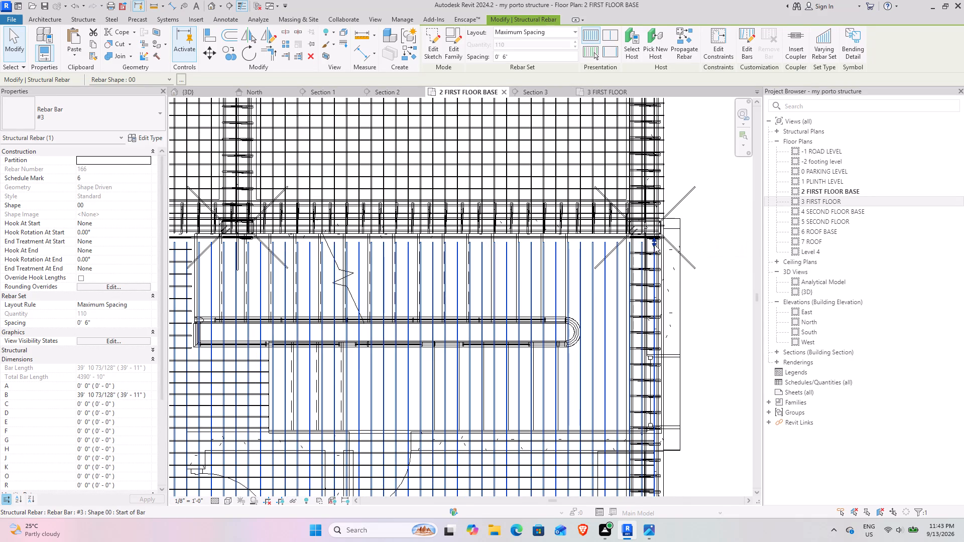
drag(654, 242, 654, 234)
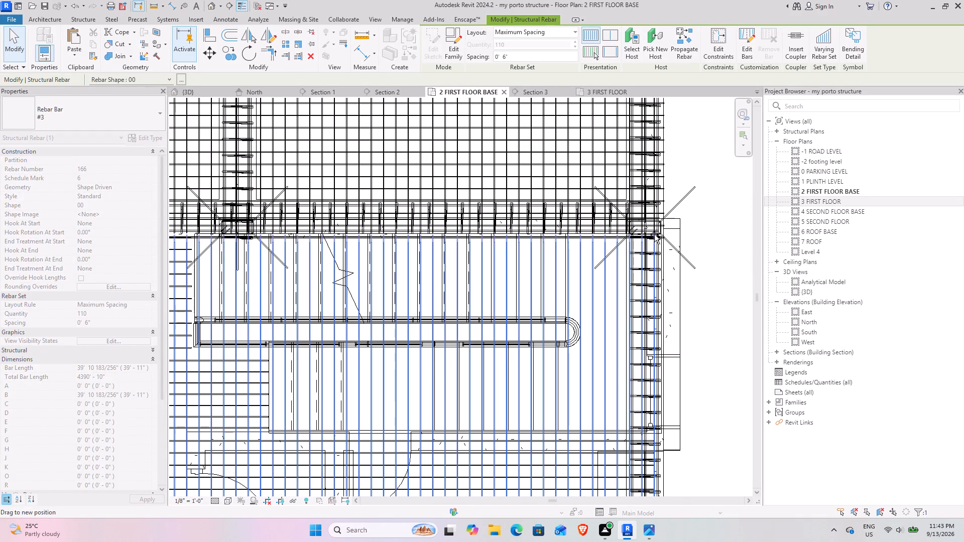
drag(654, 234, 654, 231)
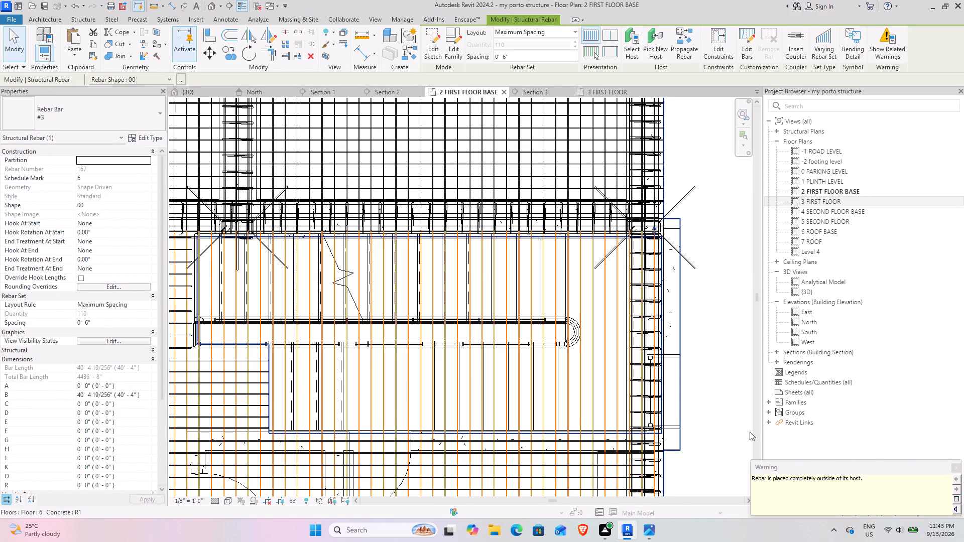
click(957, 465)
Pull the copied set's eastern extent back to the staircase's west edge, giving 73 bars.
scroll(541, 330, down, 4)
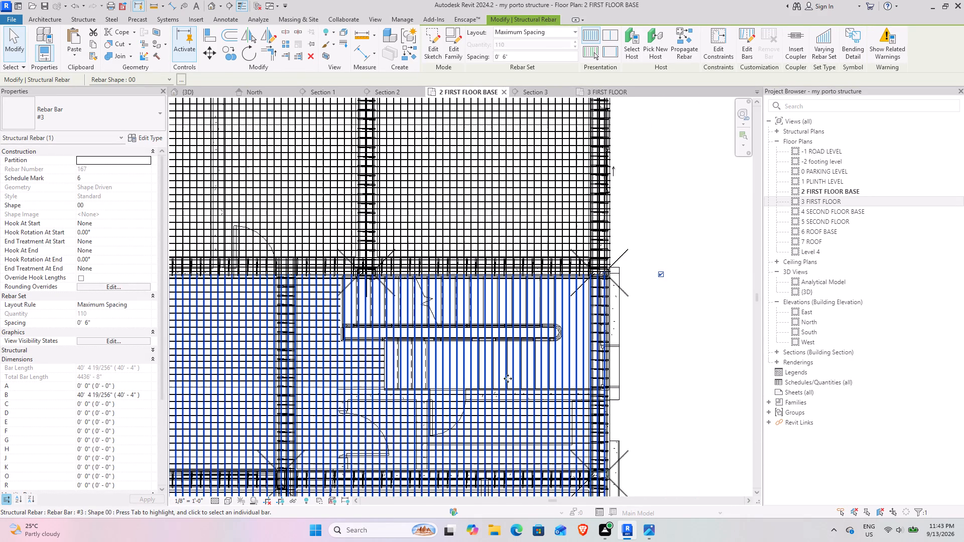
middle_drag(506, 377, 522, 204)
drag(619, 387, 533, 384)
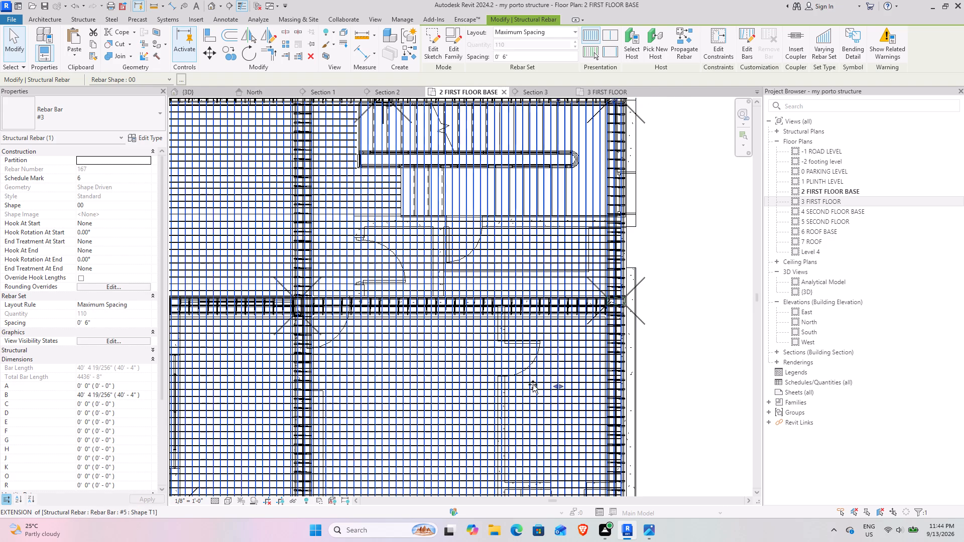
drag(533, 384, 358, 371)
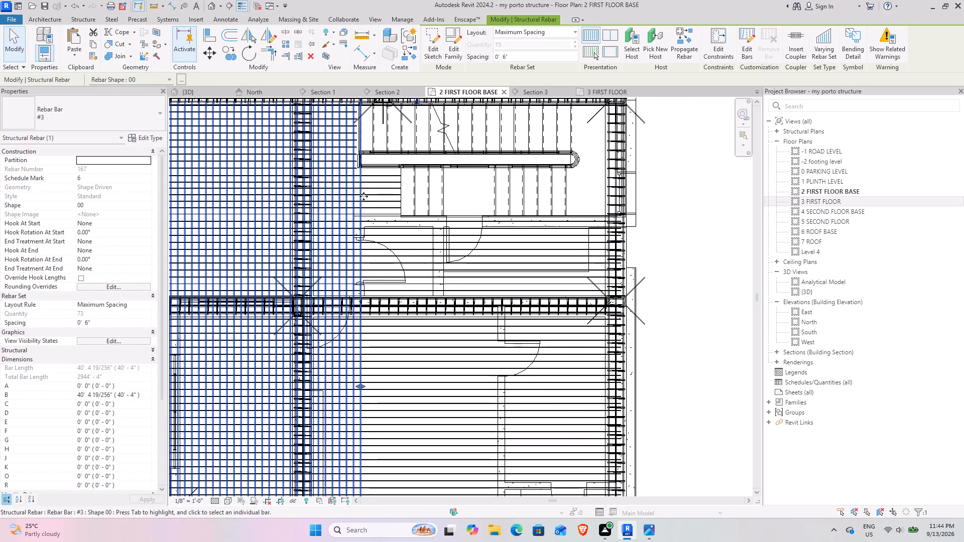
Pull the copied set's western extent in to the beam on the east side of the slab opening, giving 50 bars.
middle_drag(378, 229, 476, 256)
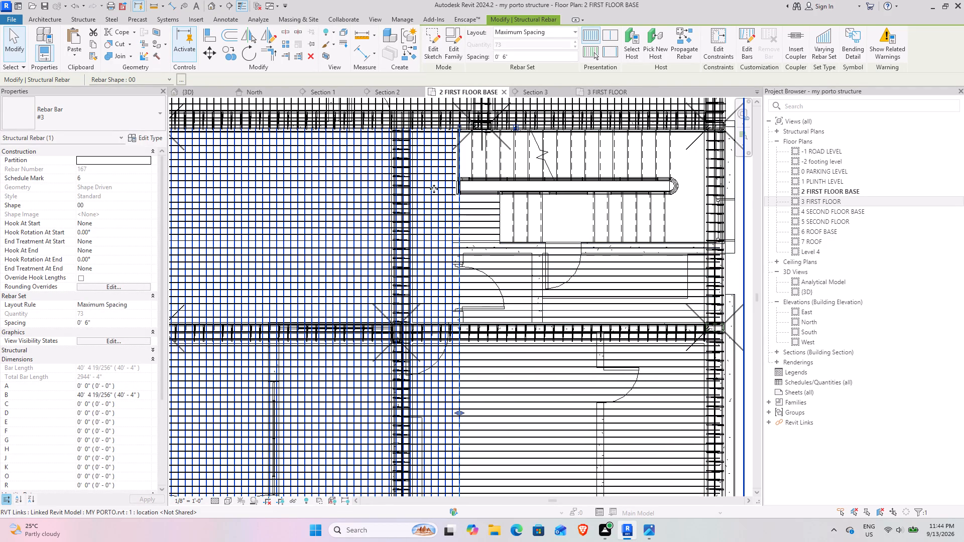
middle_drag(380, 231, 604, 224)
scroll(586, 224, down, 5)
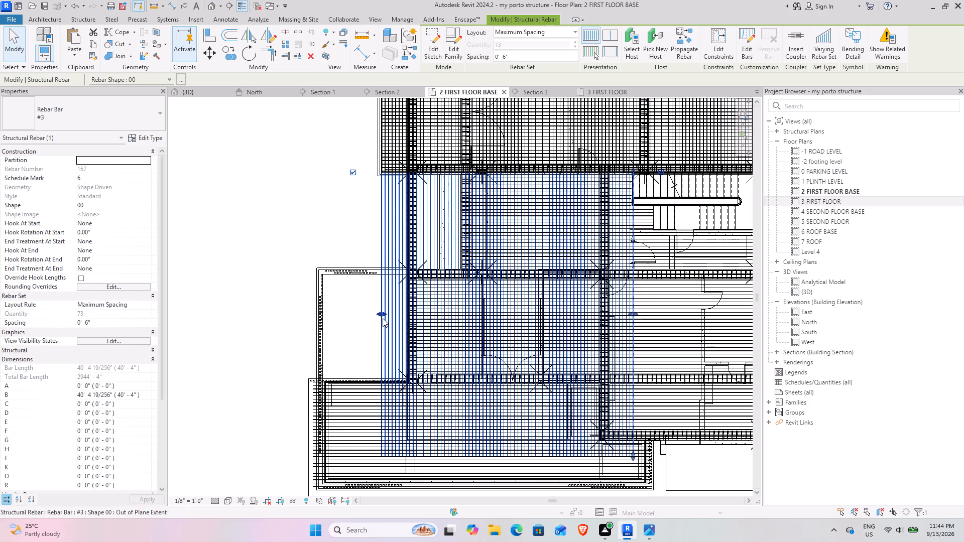
drag(383, 318, 462, 313)
scroll(476, 205, up, 8)
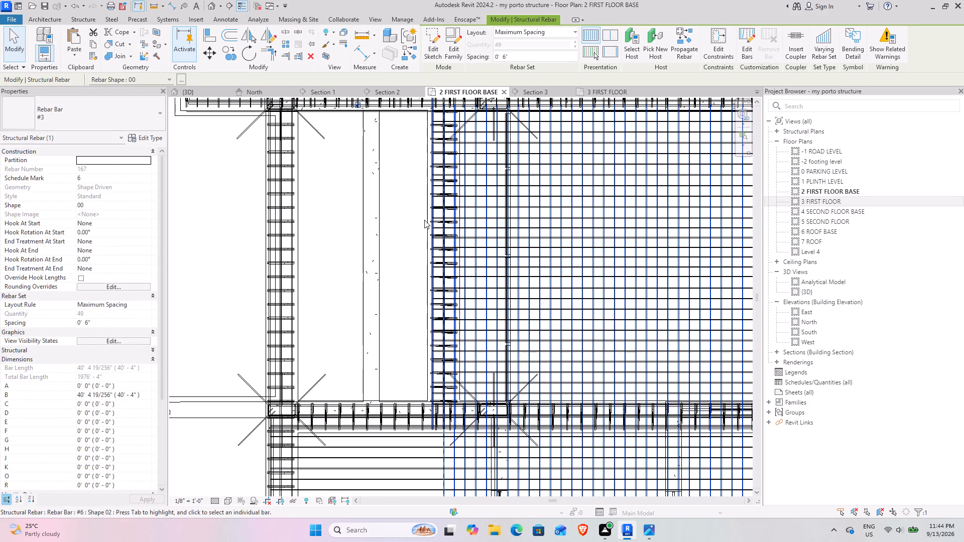
middle_drag(448, 348, 425, 249)
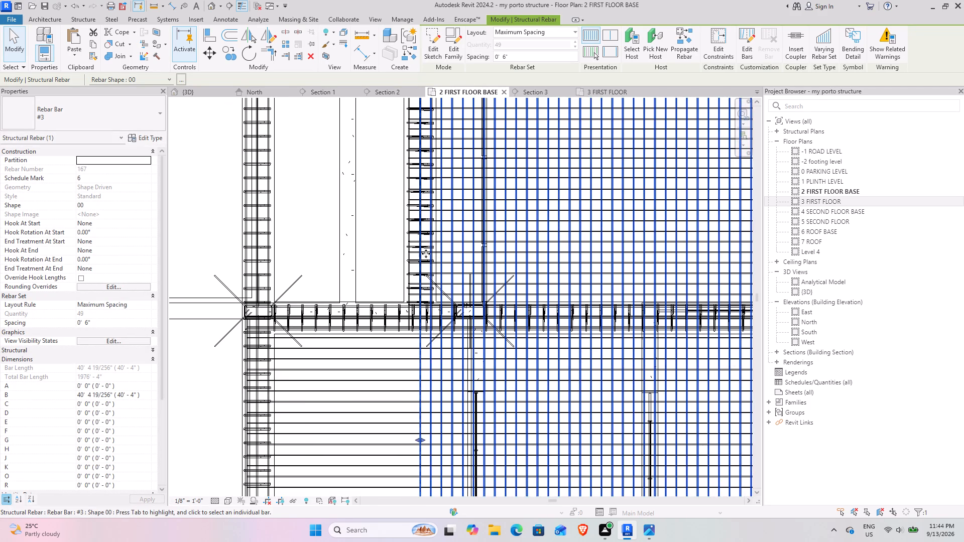
drag(420, 440, 412, 441)
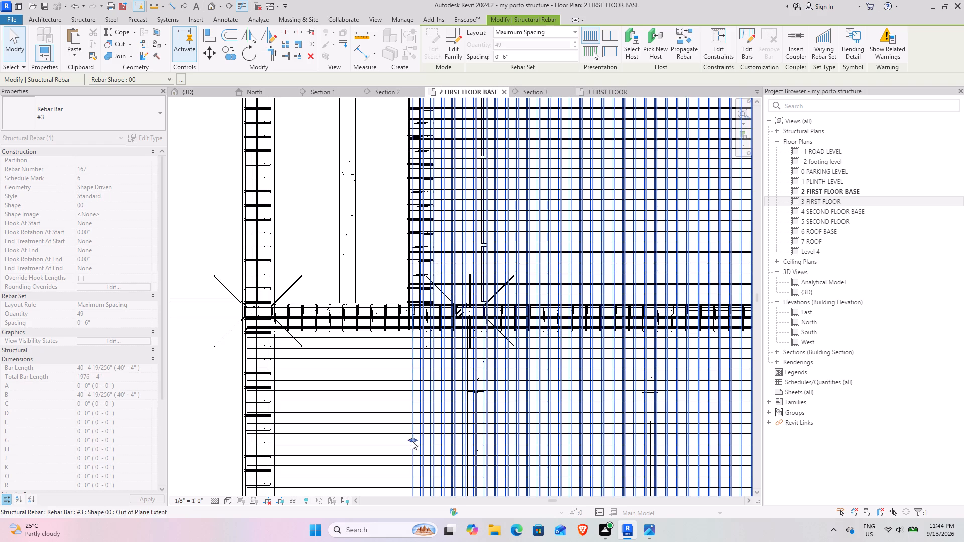
Shorten the copied set's southern ends to the slab step beside the upper stair flight, giving 4' - 8" bars.
scroll(516, 370, down, 8)
middle_drag(558, 359, 455, 272)
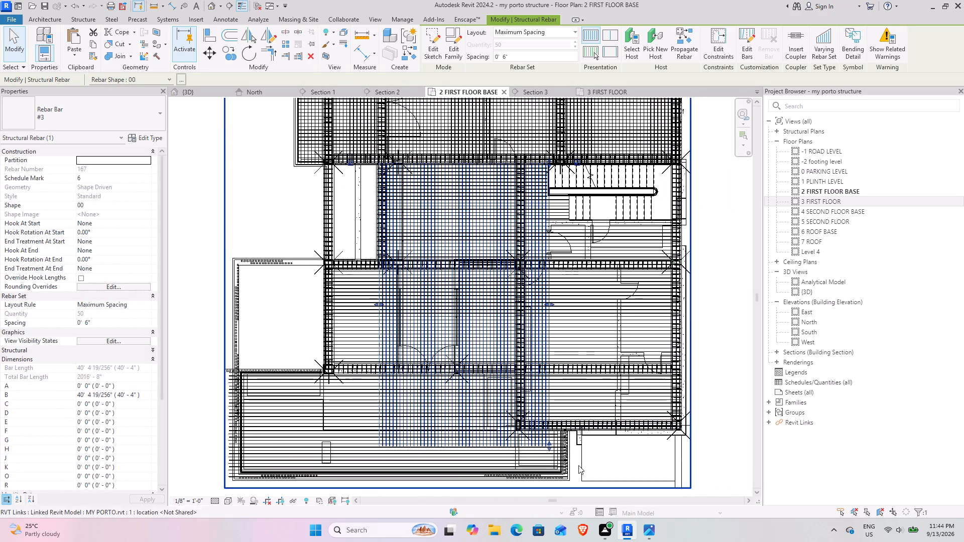
drag(550, 449, 542, 196)
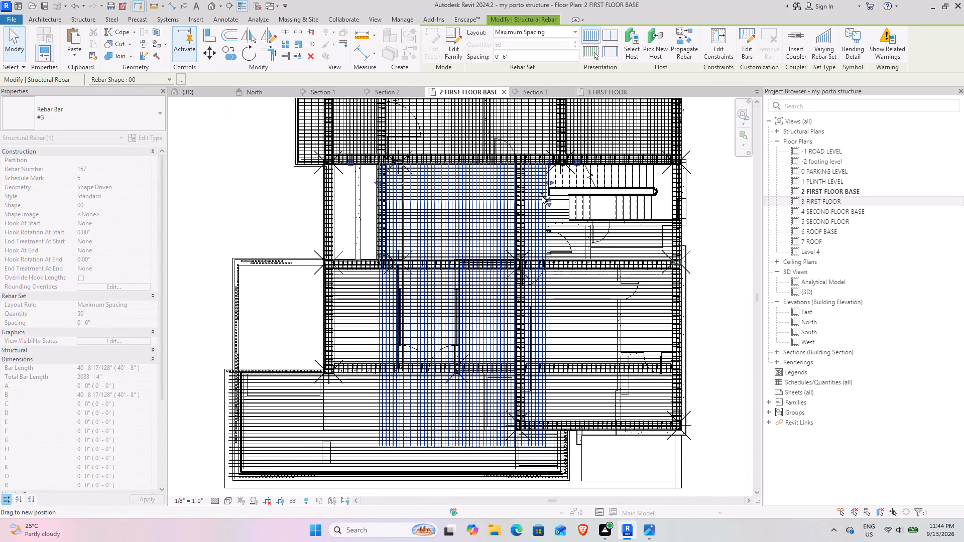
drag(542, 196, 542, 191)
scroll(544, 184, up, 10)
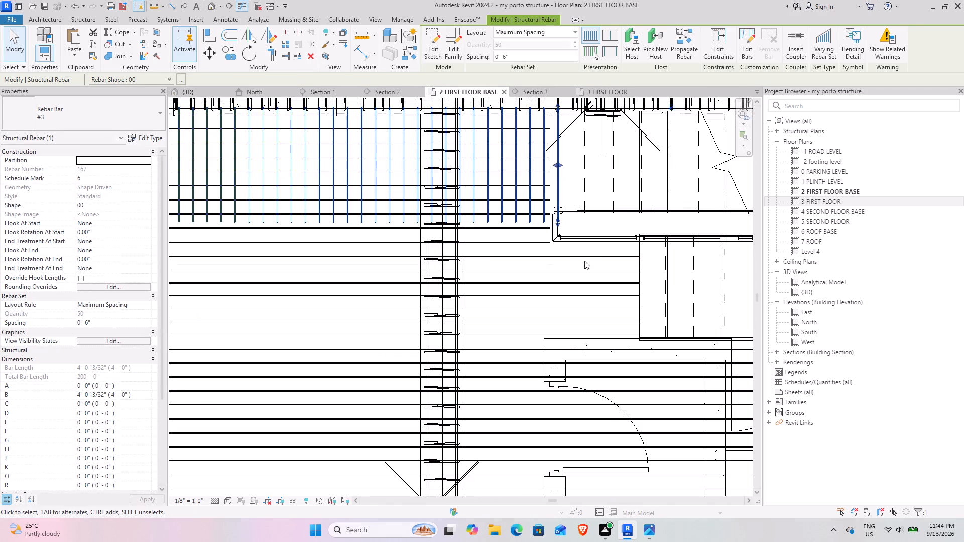
scroll(559, 223, up, 4)
drag(556, 221, 556, 209)
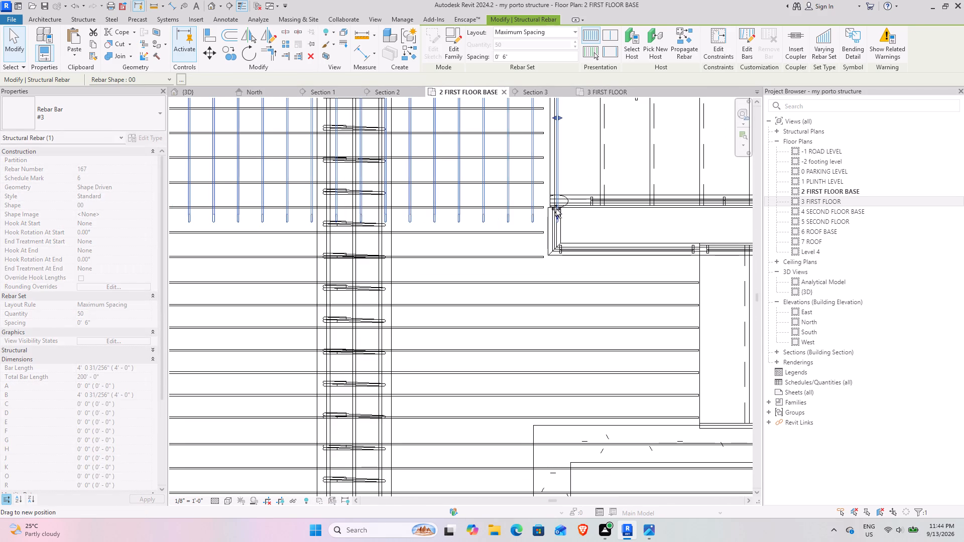
drag(556, 209, 554, 251)
scroll(564, 297, down, 9)
middle_drag(542, 326, 547, 296)
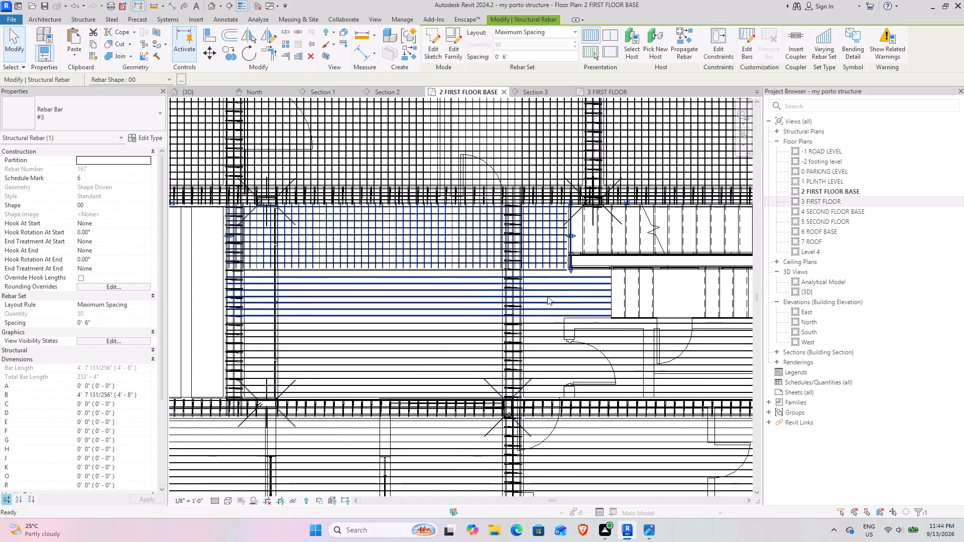
middle_drag(547, 296, 554, 304)
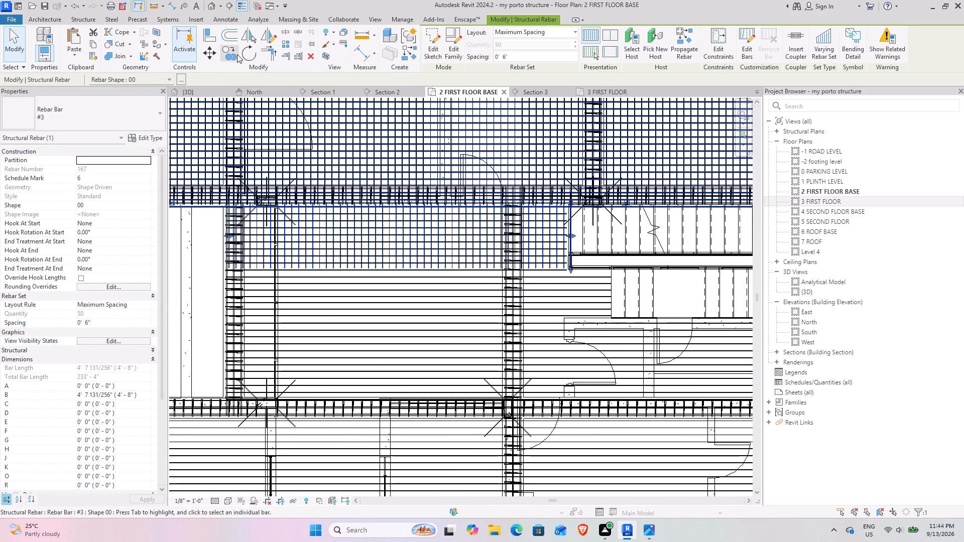
Copy the 4' - 8" #3 set beside the upper stair flight southward, past the slab step.
click(237, 54)
scroll(491, 189, up, 4)
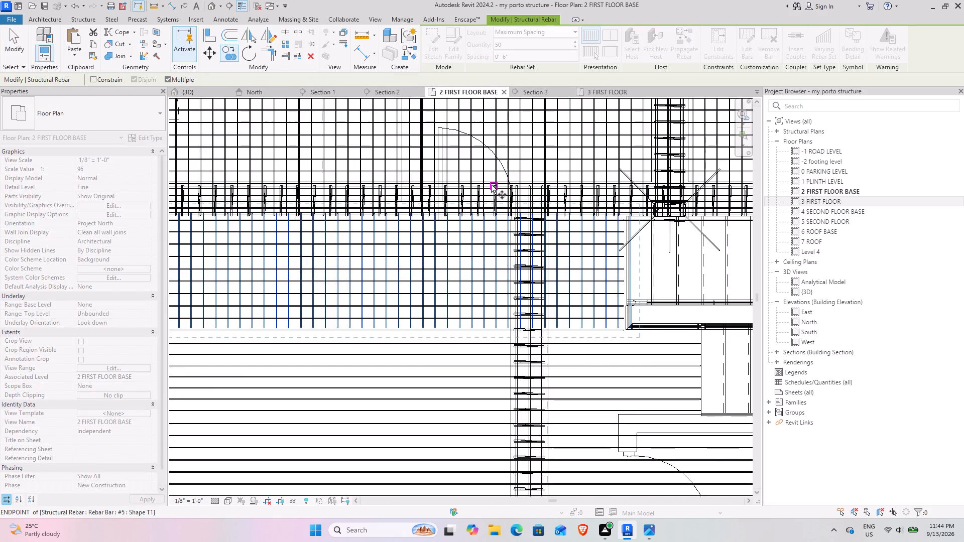
scroll(491, 185, up, 5)
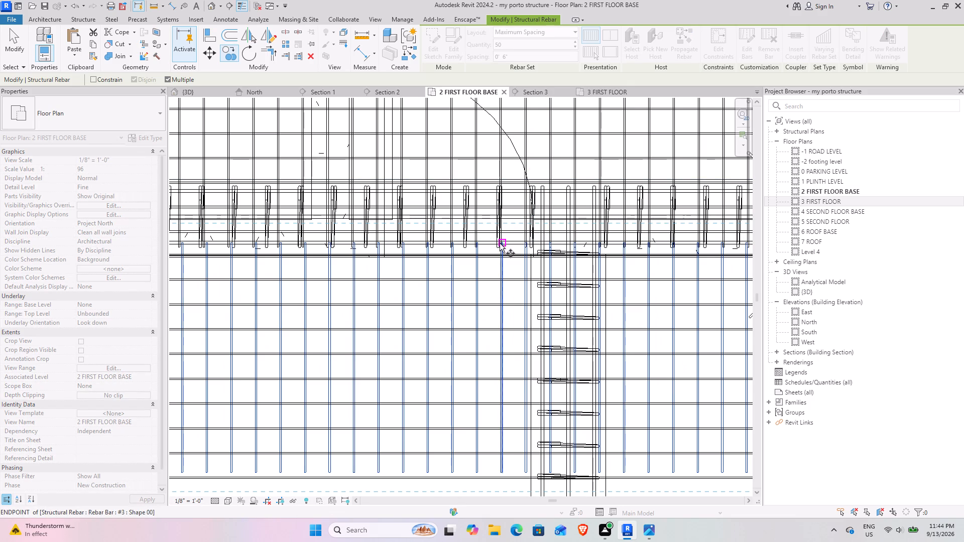
click(475, 244)
scroll(497, 289, down, 5)
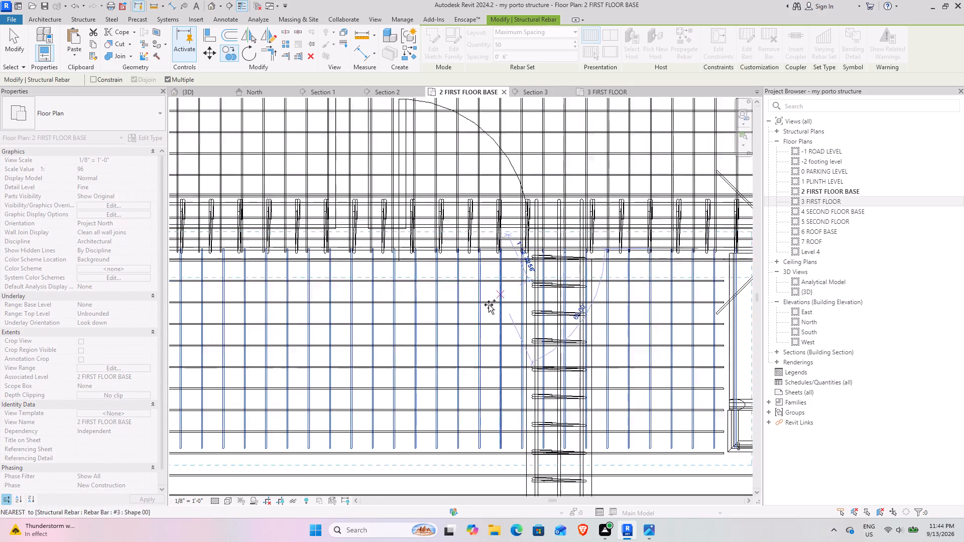
middle_drag(476, 302, 503, 168)
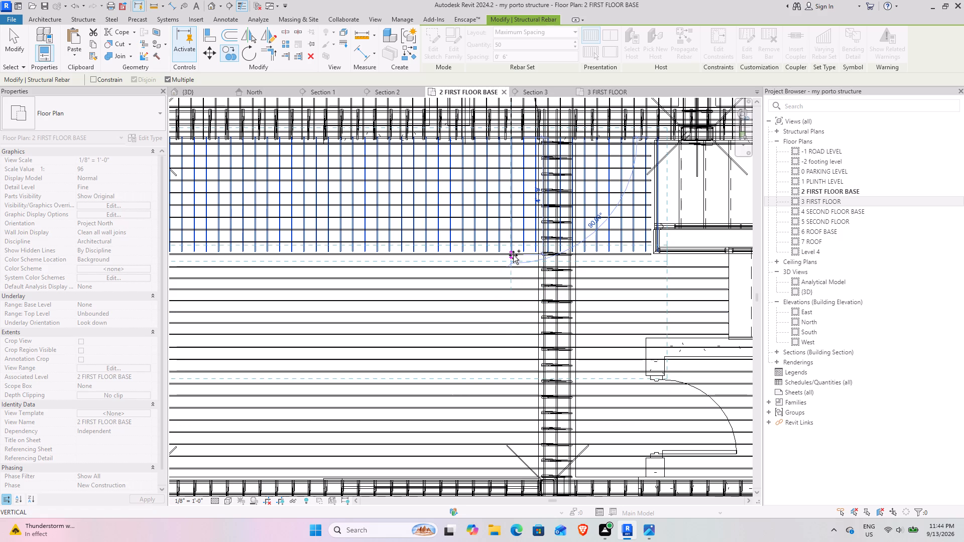
click(517, 287)
key(Escape)
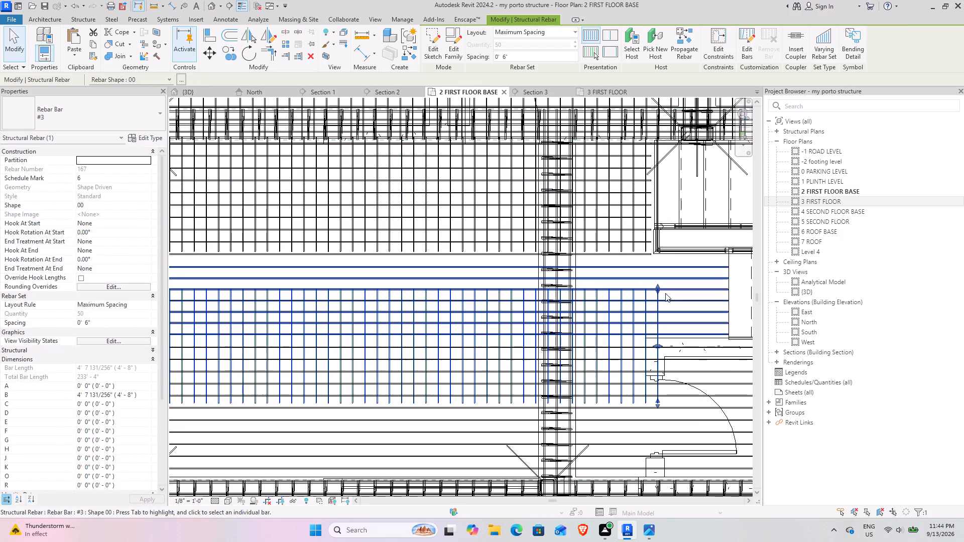
Extend the copy north to the slab step, giving 6' - 2" bars, and east to the lower stair flight, giving 56 bars.
drag(657, 290, 654, 250)
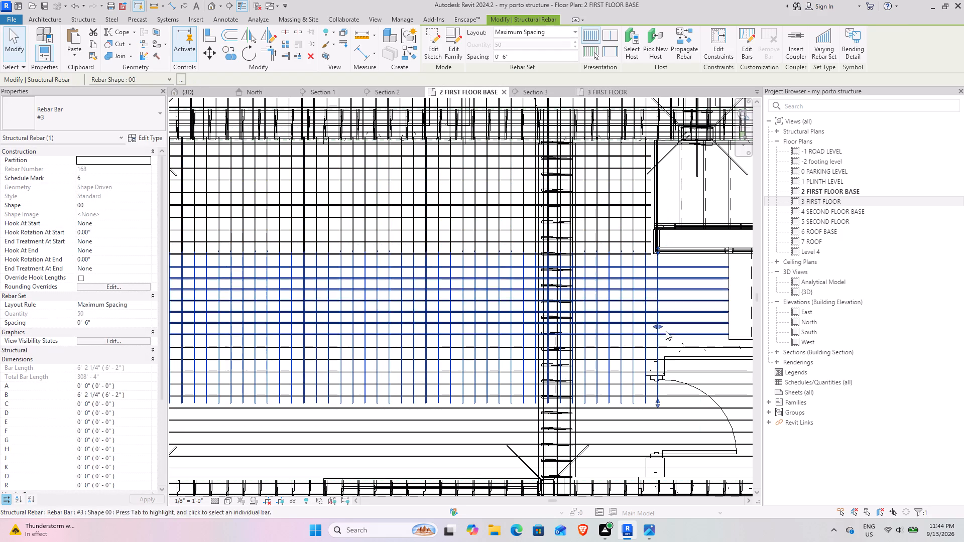
drag(661, 327, 731, 328)
Shorten the copied set's southern ends to the lower stair flight's south edge, giving 3' - 6" bars.
scroll(695, 332, down, 4)
middle_drag(620, 328, 586, 248)
scroll(681, 286, up, 4)
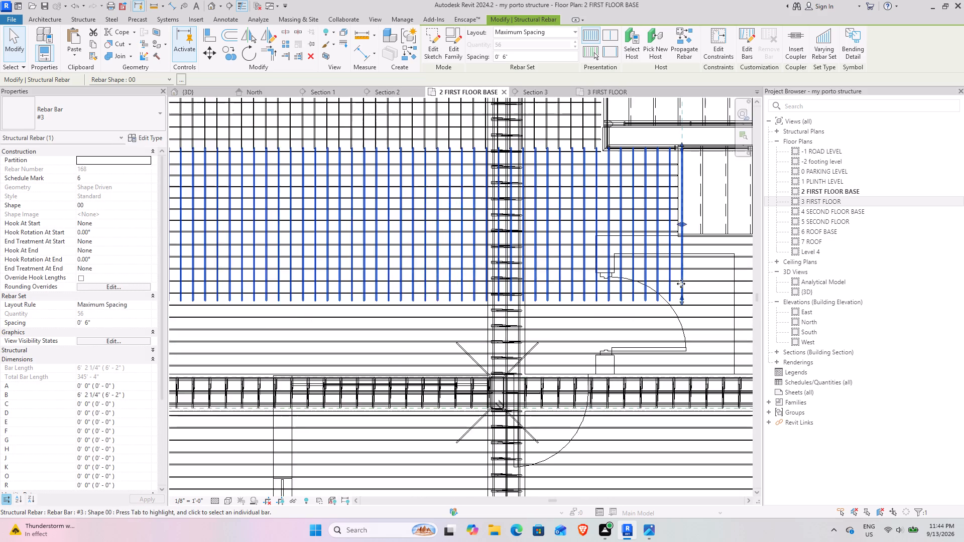
middle_drag(688, 285, 531, 320)
drag(525, 335, 517, 279)
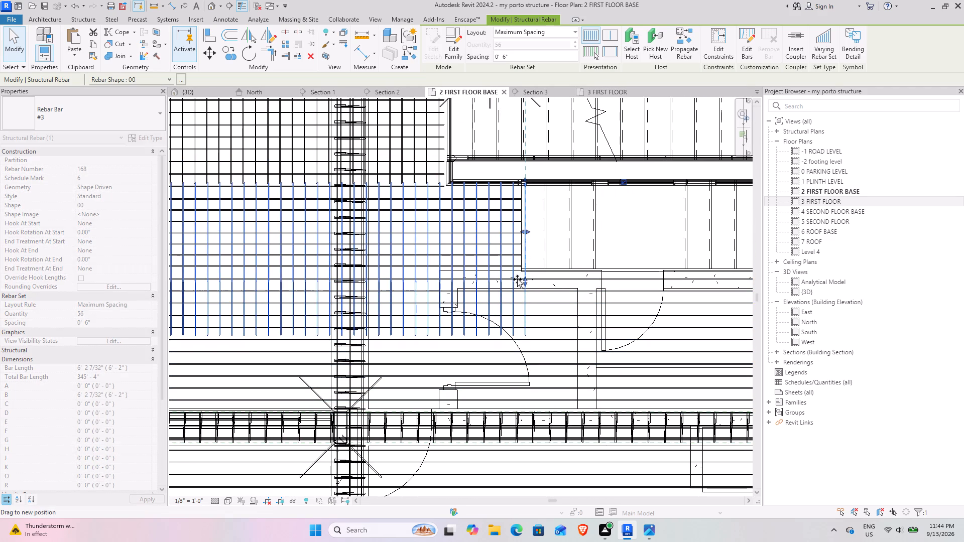
drag(517, 279, 517, 269)
Copy the 3' - 6" #3 set beside the lower stair flight a short distance south.
scroll(401, 264, down, 3)
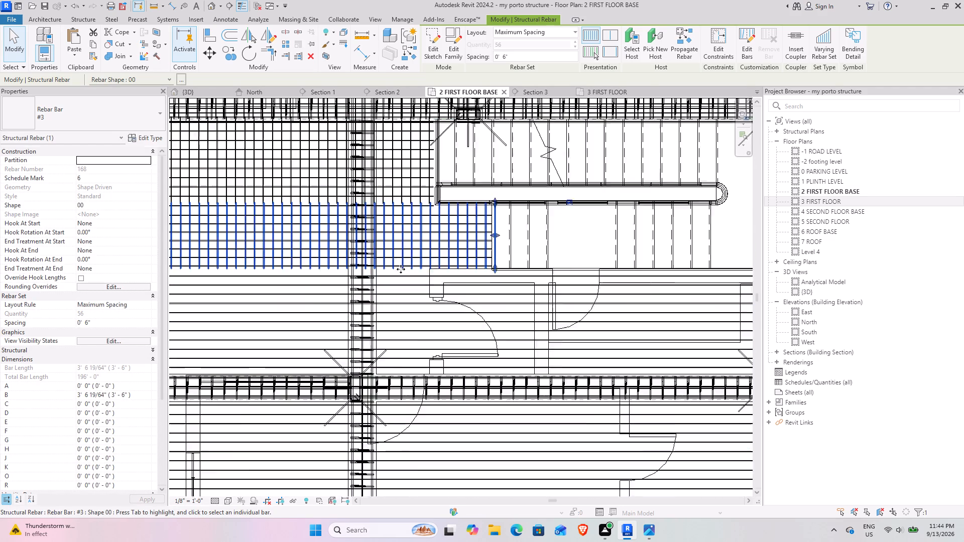
scroll(401, 269, down, 1)
middle_drag(380, 273, 516, 274)
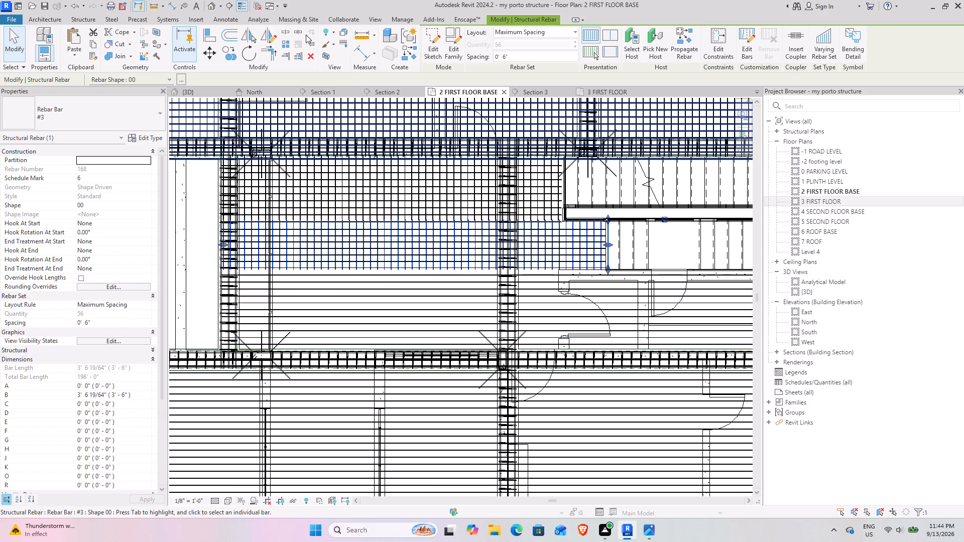
click(234, 55)
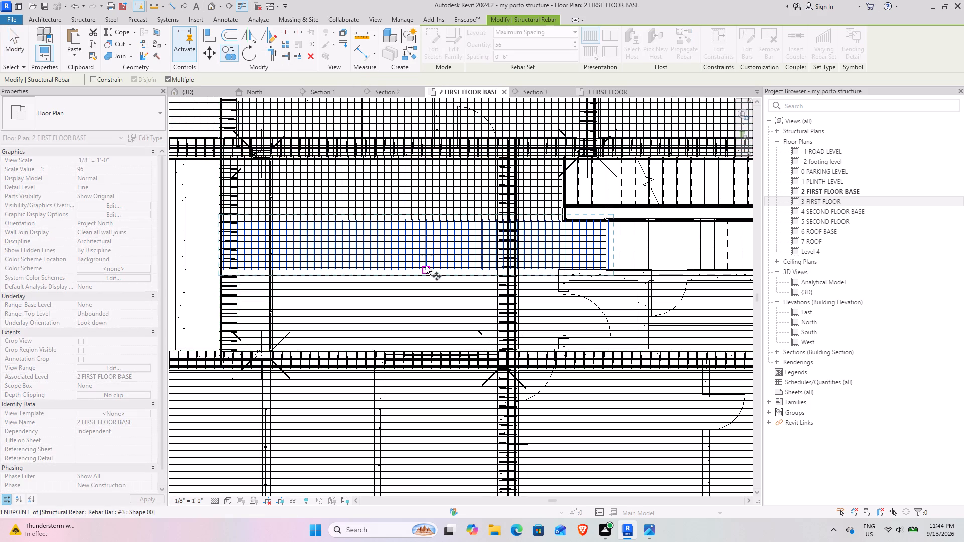
click(426, 266)
click(428, 287)
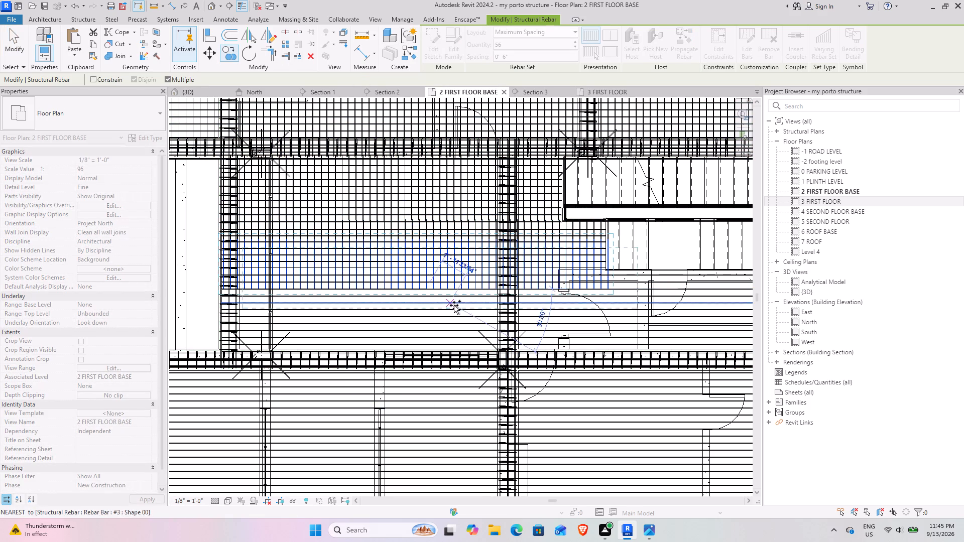
key(Escape)
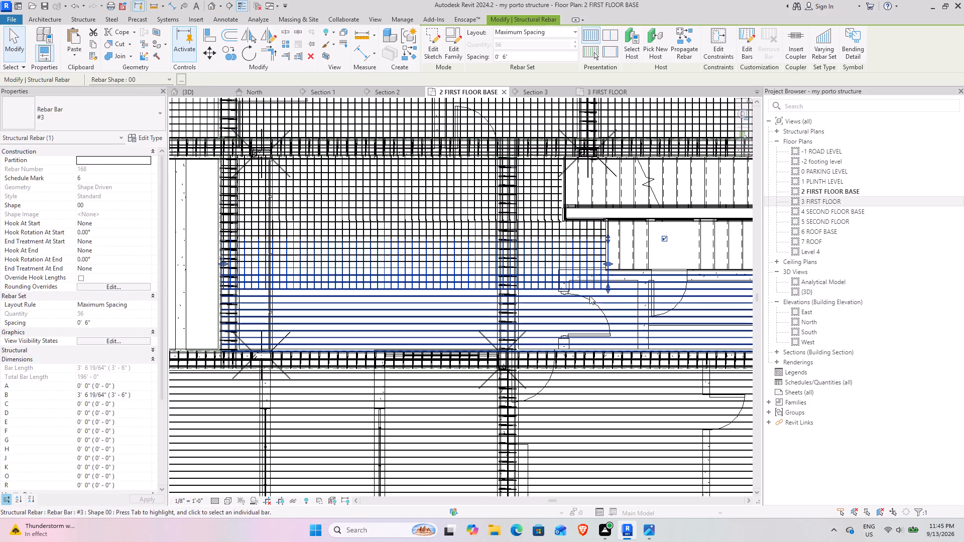
Extend the new copy's southern ends into the beam south of the staircase, making the bars 8' - 9" long.
drag(607, 290, 608, 341)
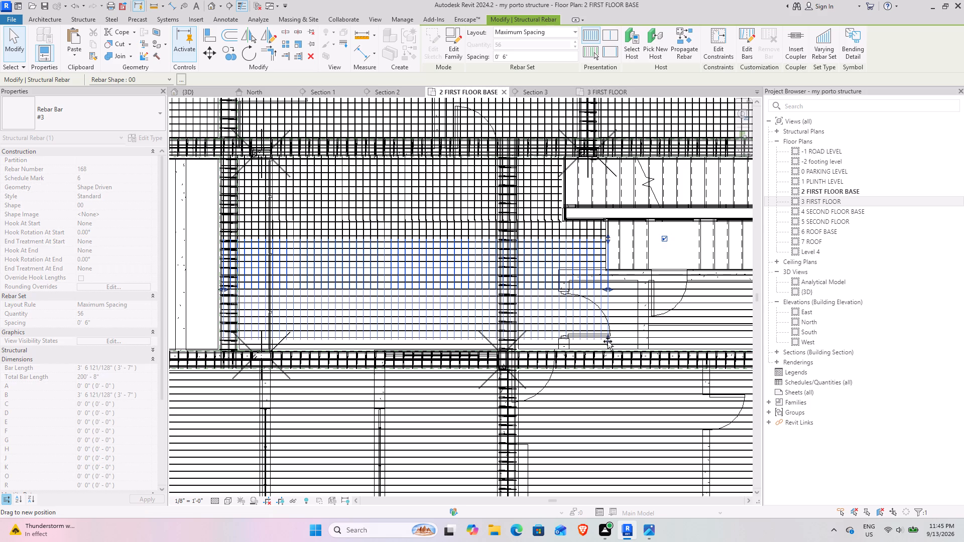
drag(608, 341, 613, 351)
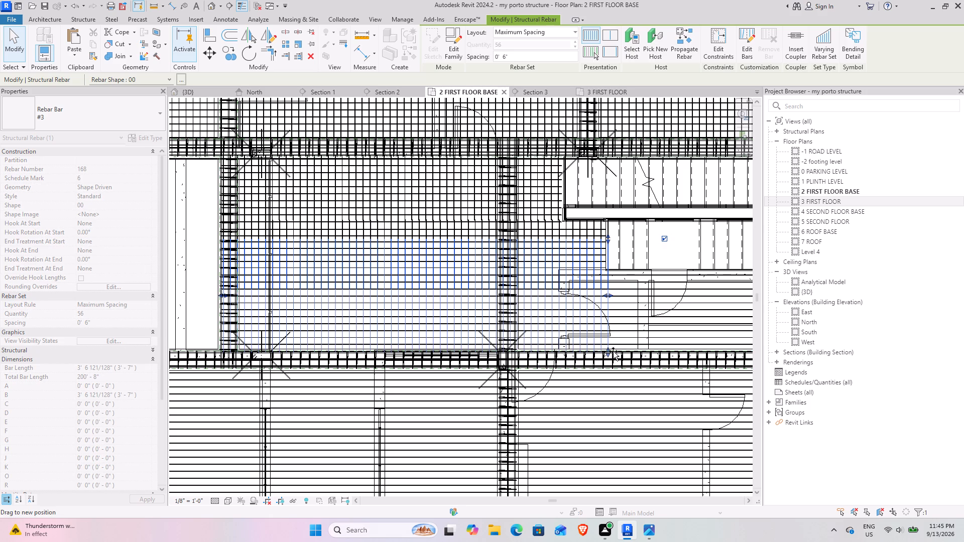
drag(613, 351, 614, 362)
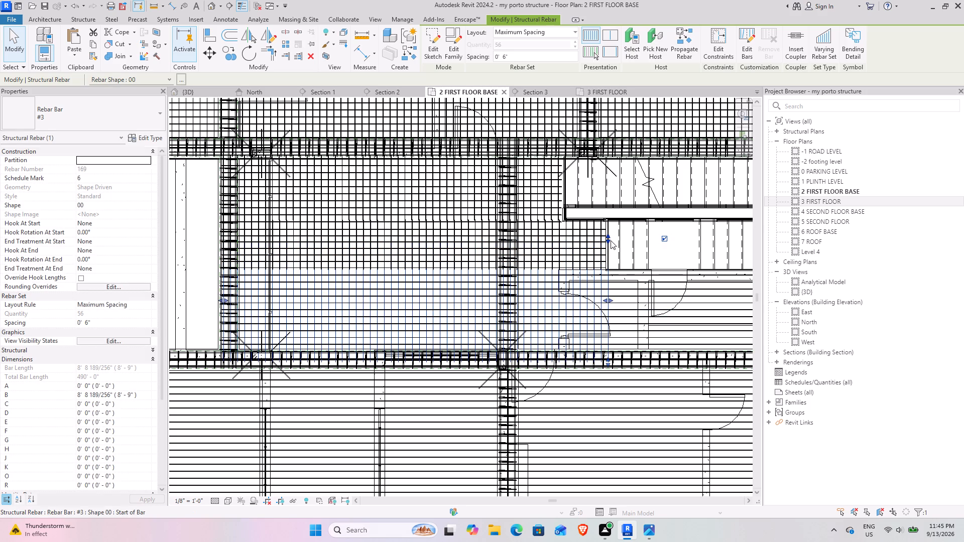
Pull the copied set's northern ends back to the lower stair flight's south edge, giving 6' - 7" bars.
drag(611, 240, 613, 306)
scroll(612, 274, up, 4)
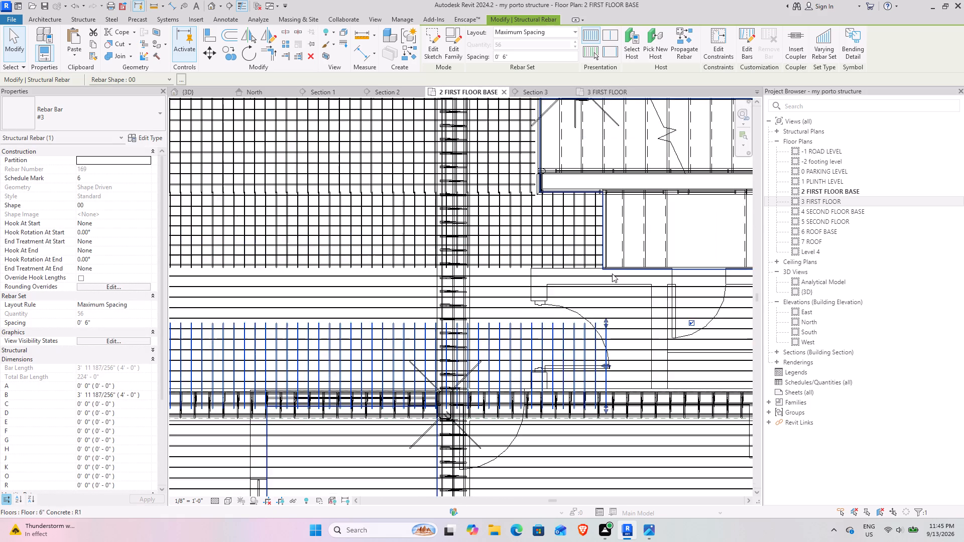
drag(604, 330, 599, 277)
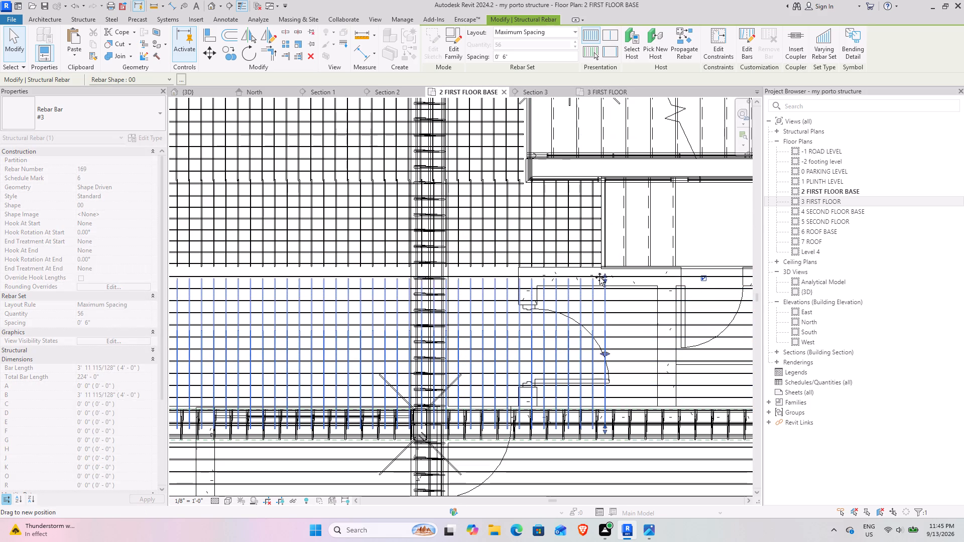
drag(599, 277, 601, 266)
Extend the copied set's eastern extent to the beam along the building's east side, giving 84 bars.
drag(603, 346, 657, 339)
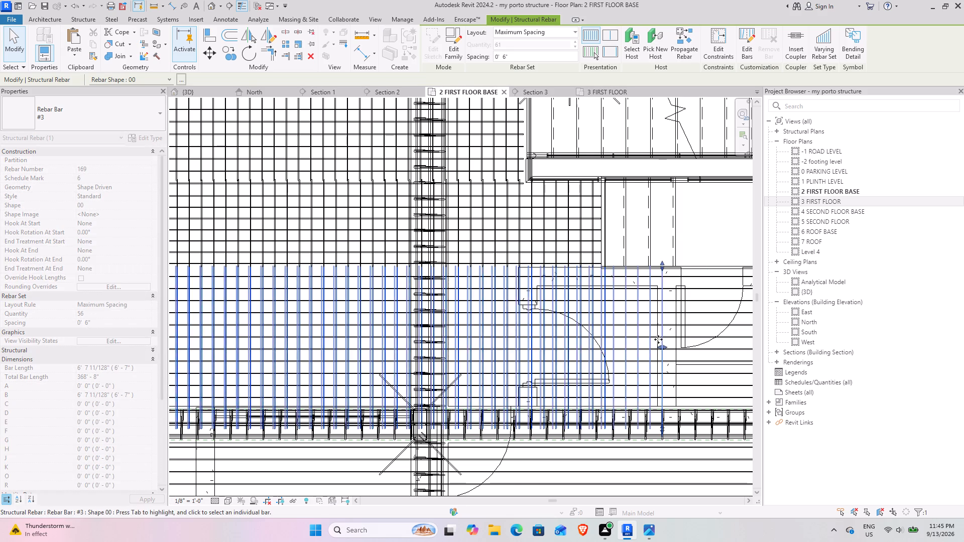
scroll(663, 339, down, 3)
middle_drag(675, 331, 426, 288)
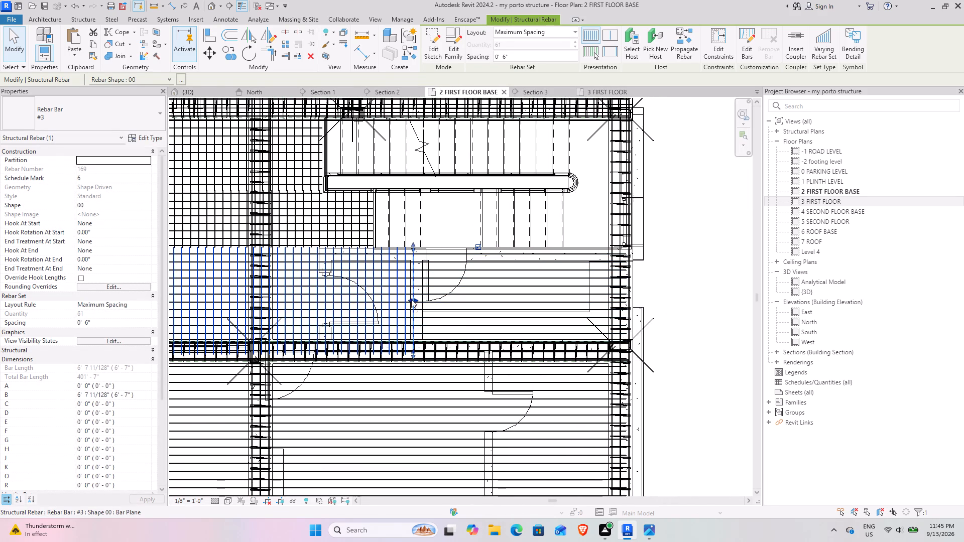
drag(411, 299, 608, 299)
Copy the 84-bar #3 set southward across the beam into the next slab bay.
scroll(568, 309, down, 5)
middle_drag(429, 317, 599, 308)
scroll(422, 303, up, 5)
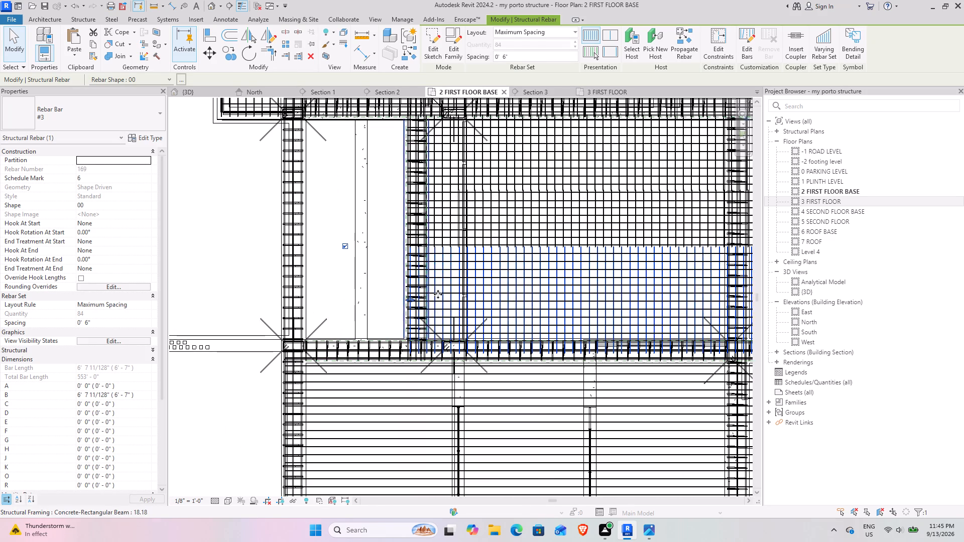
scroll(529, 307, down, 5)
middle_drag(603, 304, 426, 186)
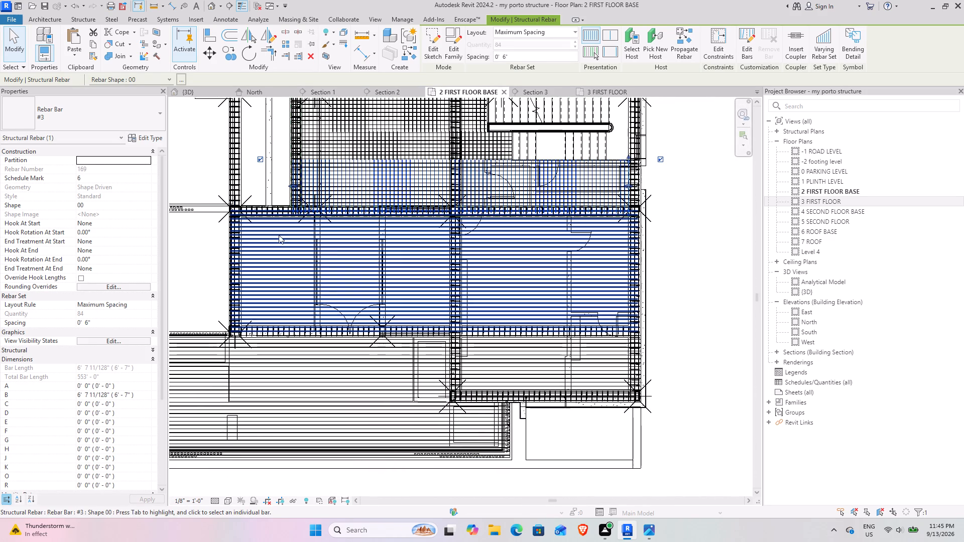
scroll(368, 192, up, 8)
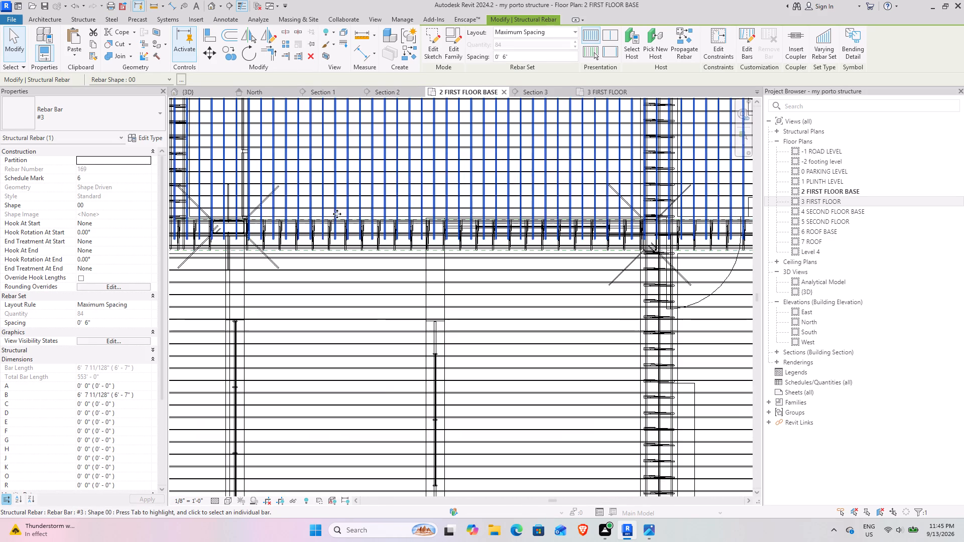
scroll(386, 210, down, 4)
middle_drag(538, 216, 456, 216)
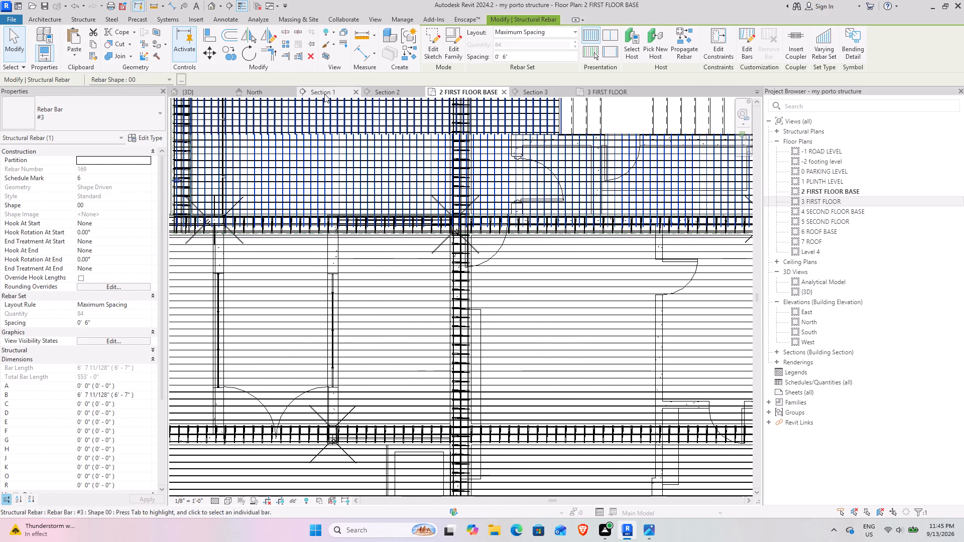
click(234, 60)
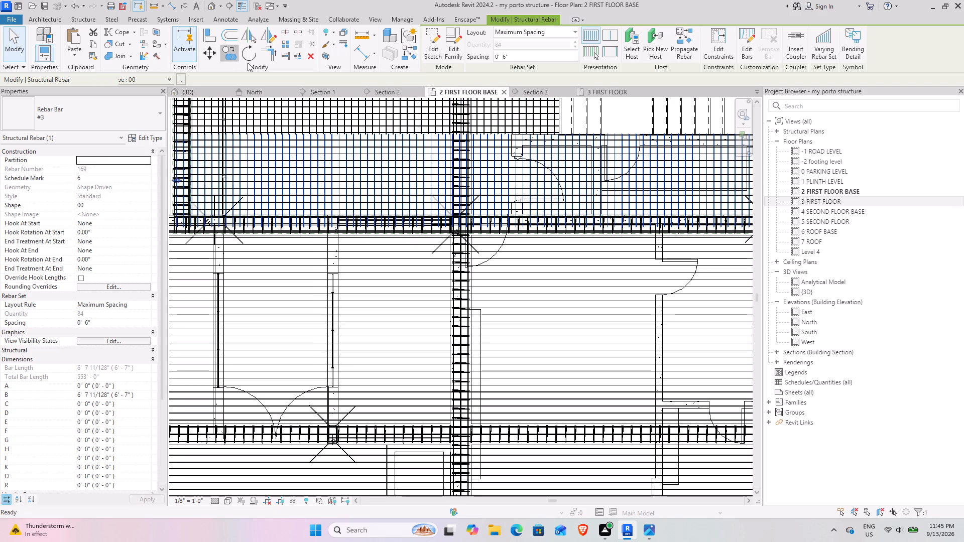
click(401, 195)
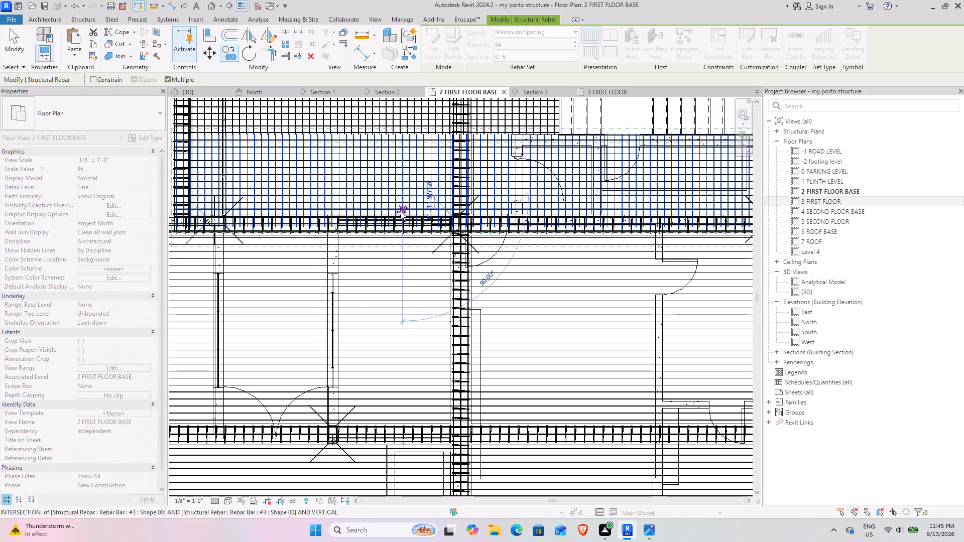
click(403, 224)
key(Escape)
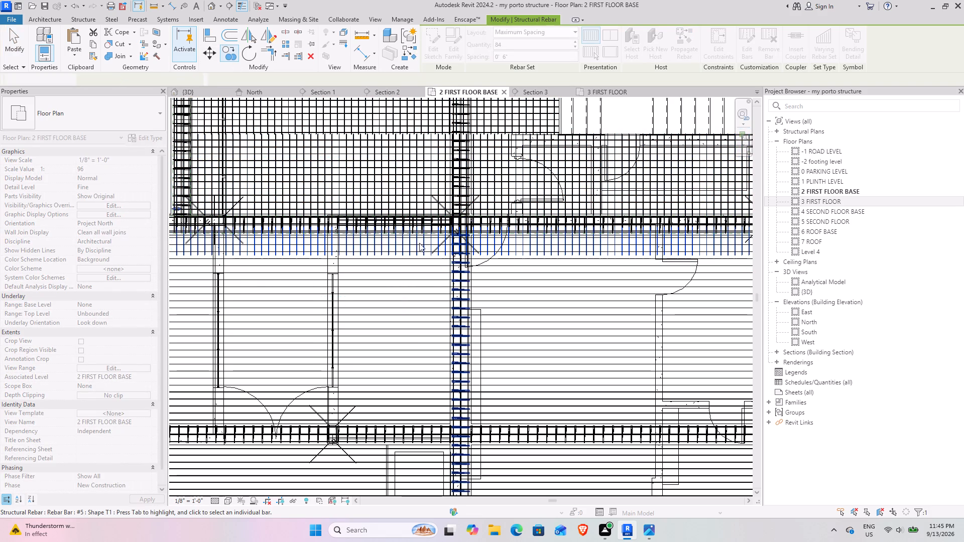
Shorten the new copy's northern ends to the beam south of the staircase, giving 2' - 10" bars.
middle_drag(363, 224, 541, 214)
scroll(359, 148, up, 4)
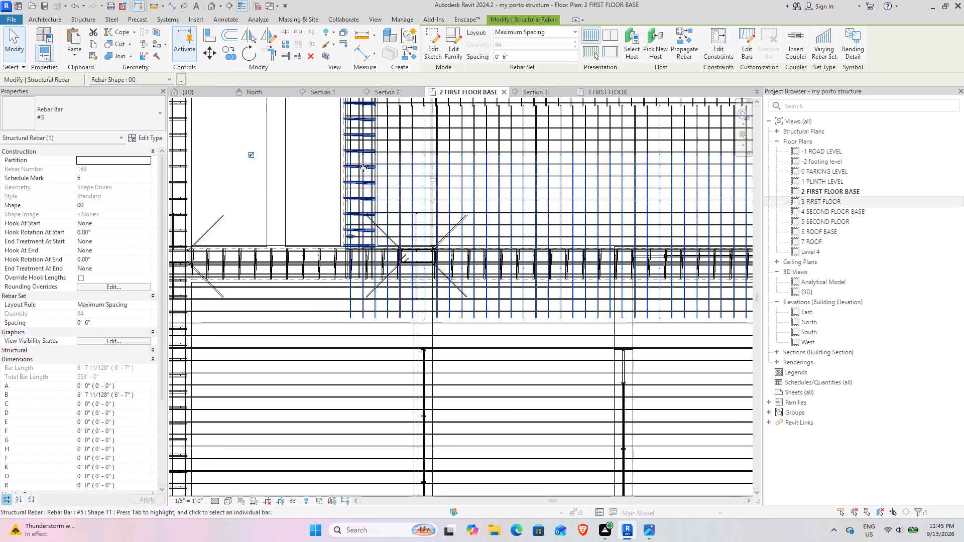
scroll(383, 245, down, 4)
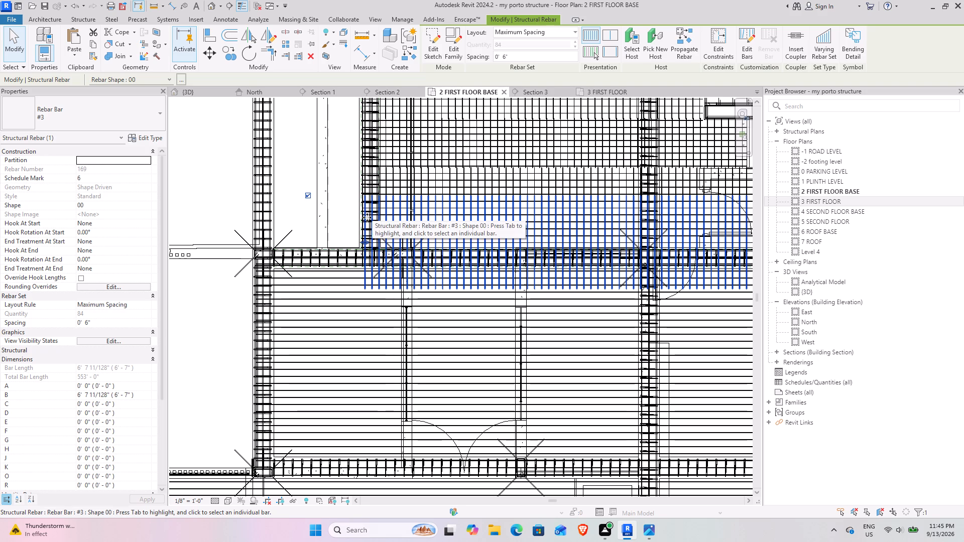
scroll(365, 195, up, 4)
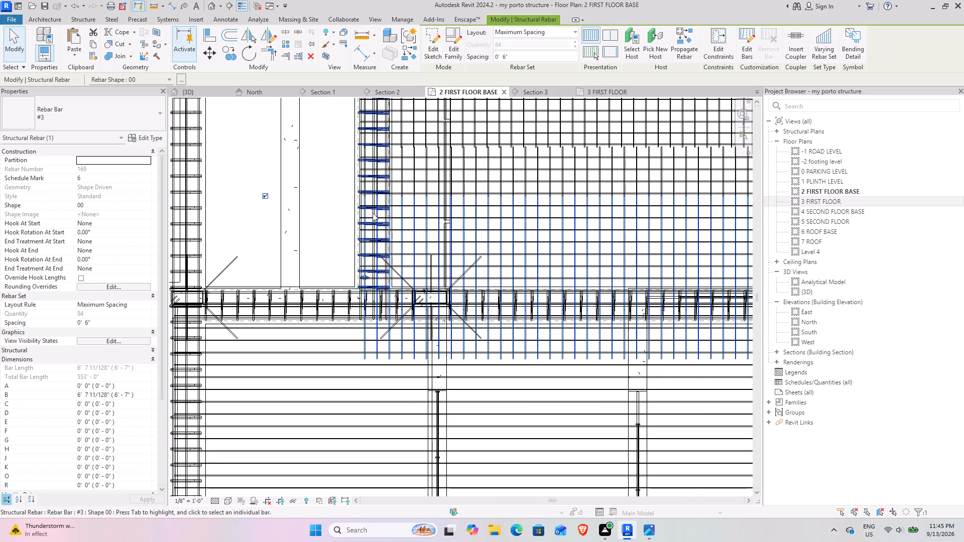
scroll(563, 247, down, 4)
middle_drag(649, 240, 452, 240)
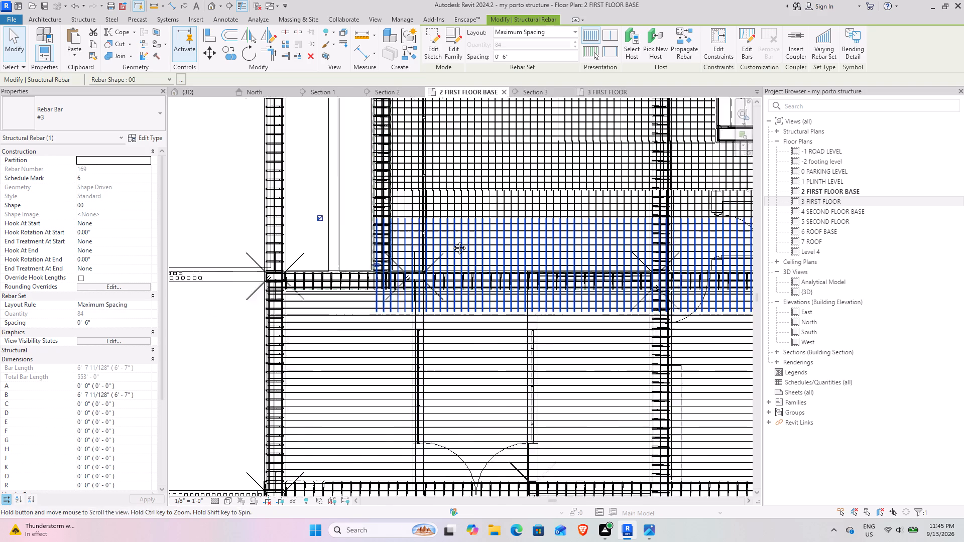
middle_drag(452, 240, 215, 240)
scroll(591, 228, up, 4)
drag(611, 210, 616, 237)
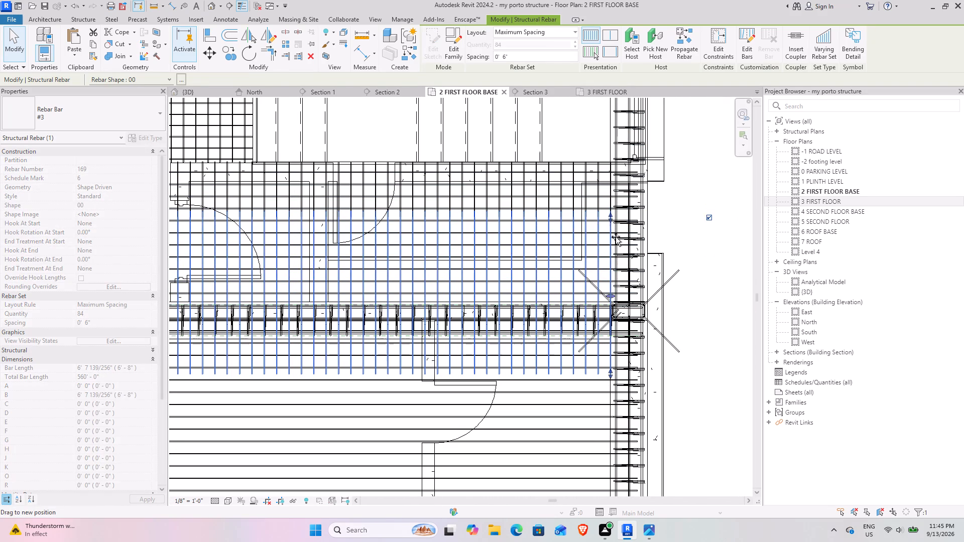
drag(616, 237, 613, 305)
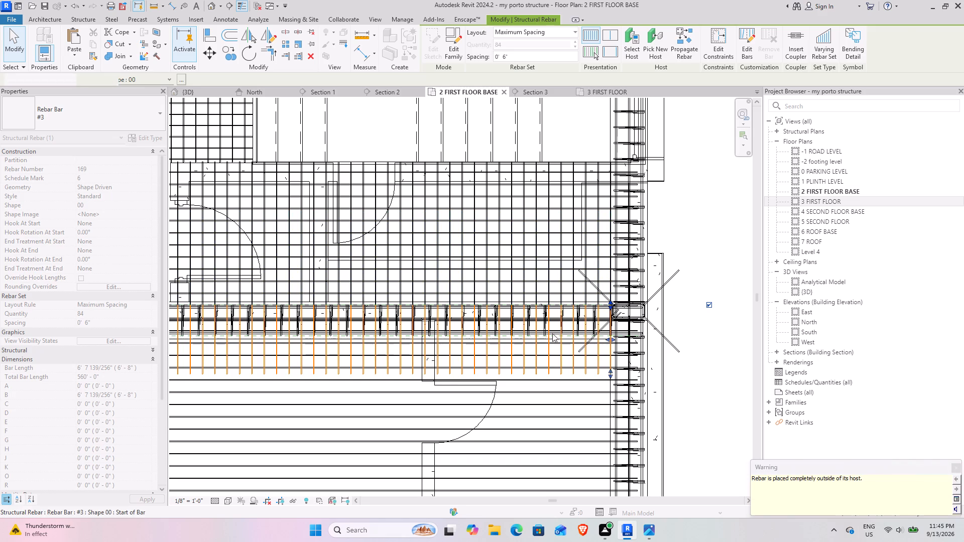
Extend the copied set's western extent to the beam at the bay's west side, giving 100 bars.
scroll(532, 348, down, 3)
middle_drag(459, 346, 757, 232)
middle_drag(445, 274, 619, 274)
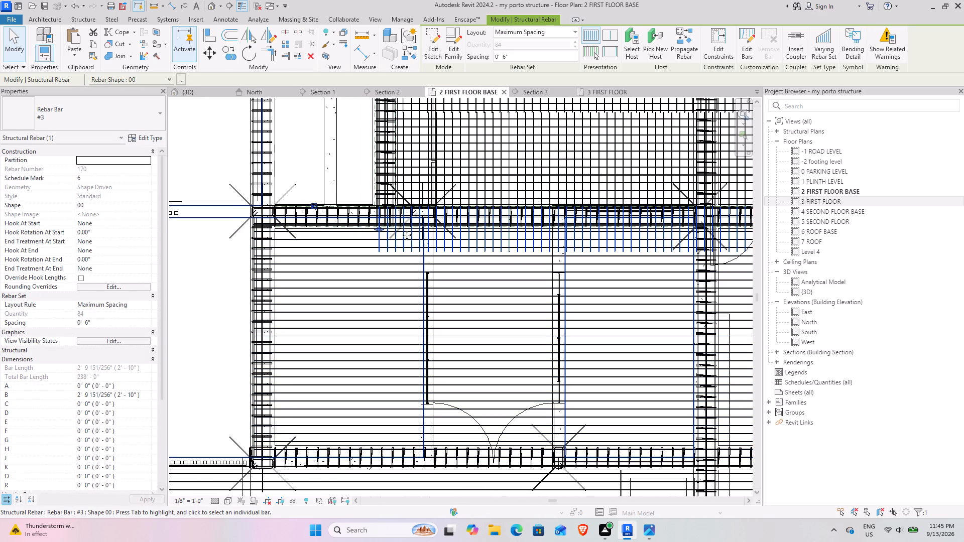
drag(378, 227, 254, 226)
scroll(382, 255, down, 5)
middle_drag(549, 259, 389, 254)
scroll(548, 256, up, 4)
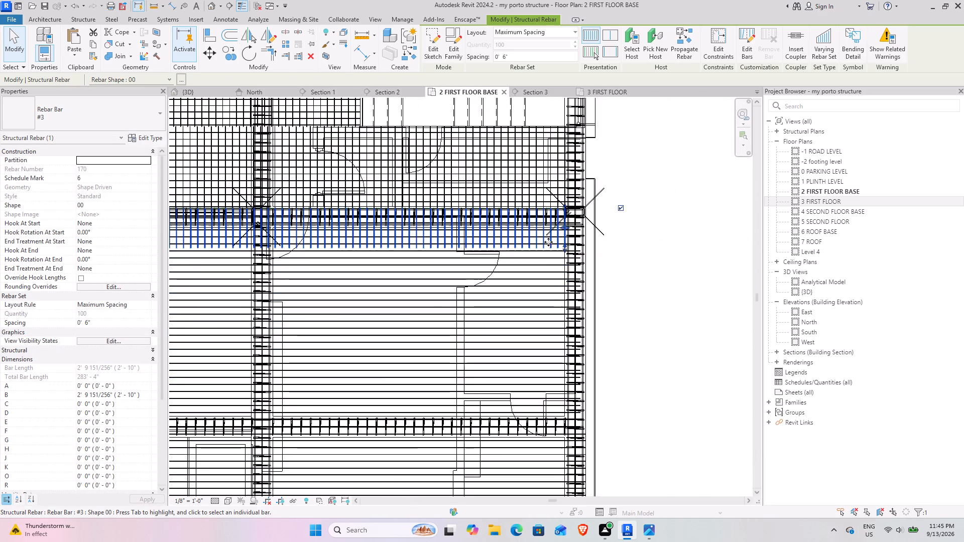
Extend the #3 set's eastern extent to the beam along the building's east side, giving 103 bars.
scroll(548, 242, up, 4)
drag(578, 223, 605, 222)
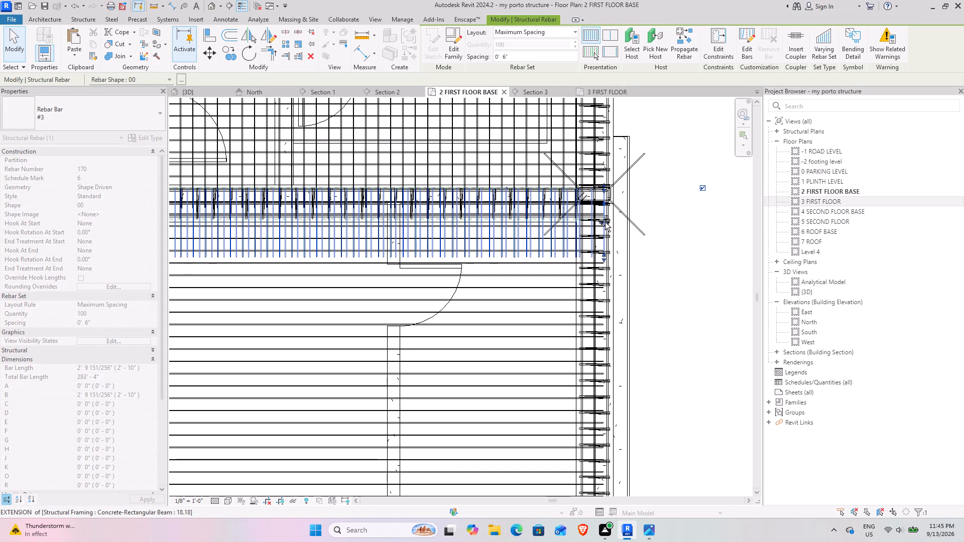
drag(605, 222, 606, 222)
scroll(523, 268, down, 5)
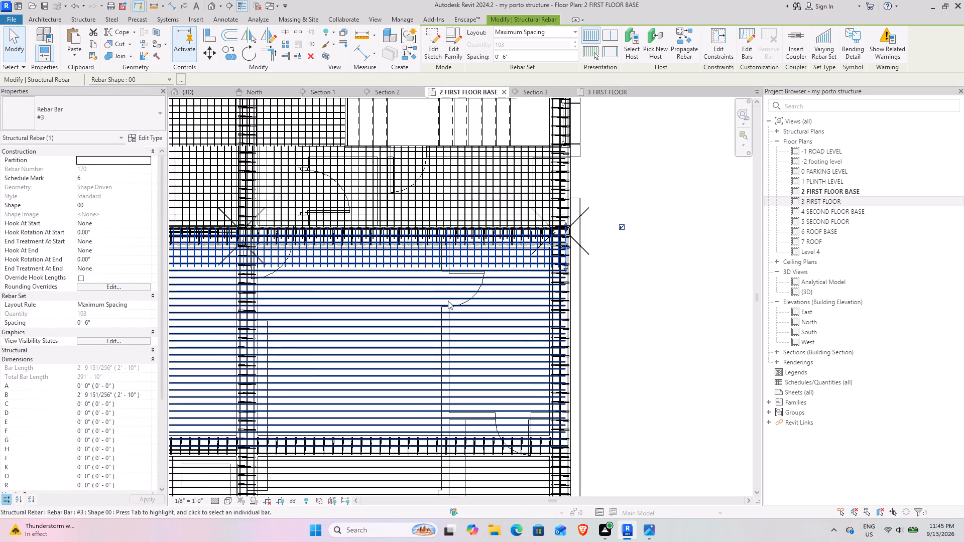
Extend the 103-bar set's southern ends across the bays to the southernmost beam, giving 24' - 2" bars.
scroll(448, 301, down, 2)
middle_drag(404, 306, 451, 256)
scroll(583, 211, up, 5)
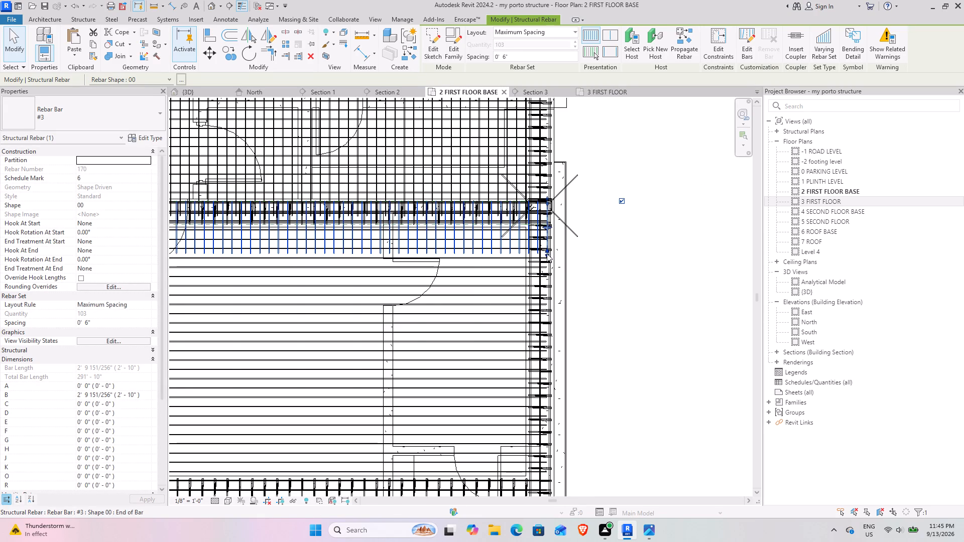
drag(547, 253, 545, 437)
middle_drag(666, 382, 726, 162)
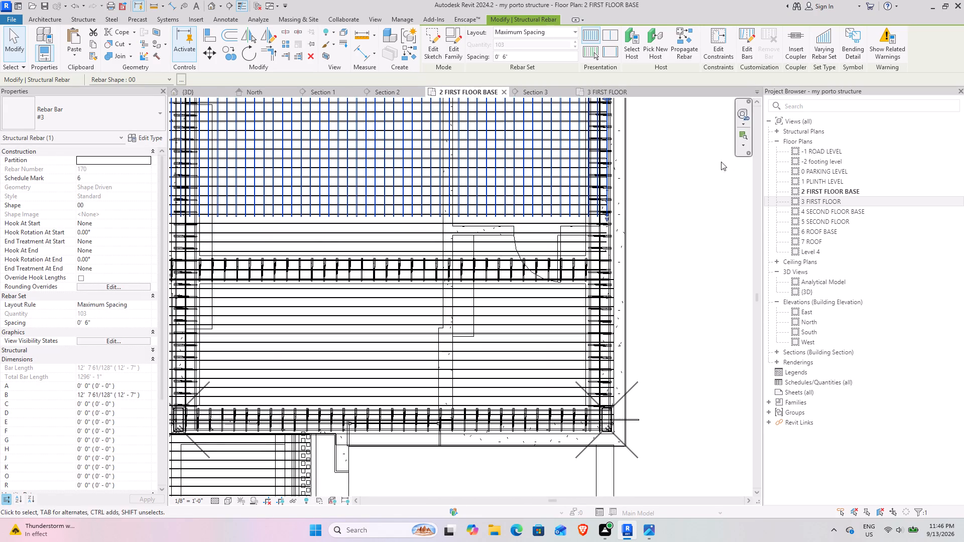
drag(606, 217, 605, 431)
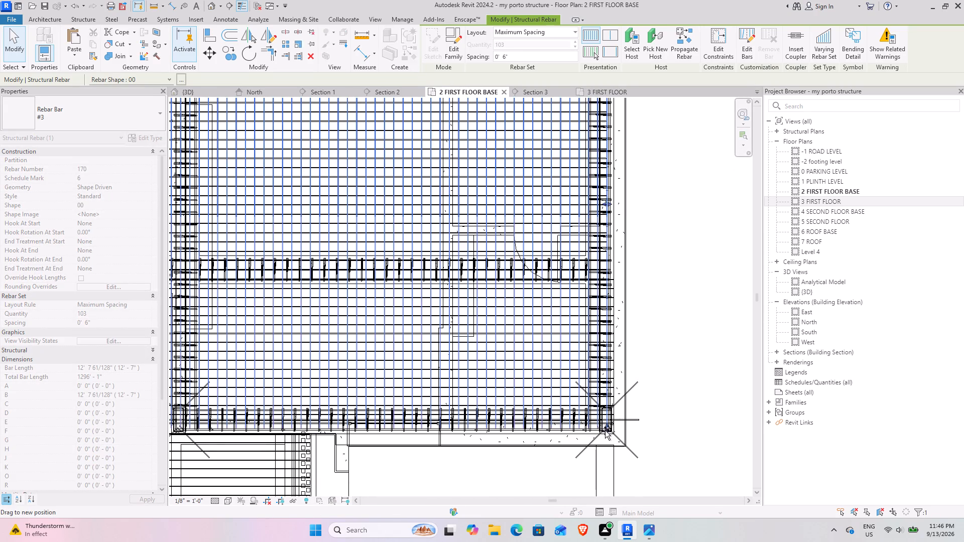
drag(605, 431, 608, 433)
Copy the 24' - 2" #3 set 0' - 6" southward.
scroll(580, 355, down, 4)
middle_drag(424, 332, 688, 249)
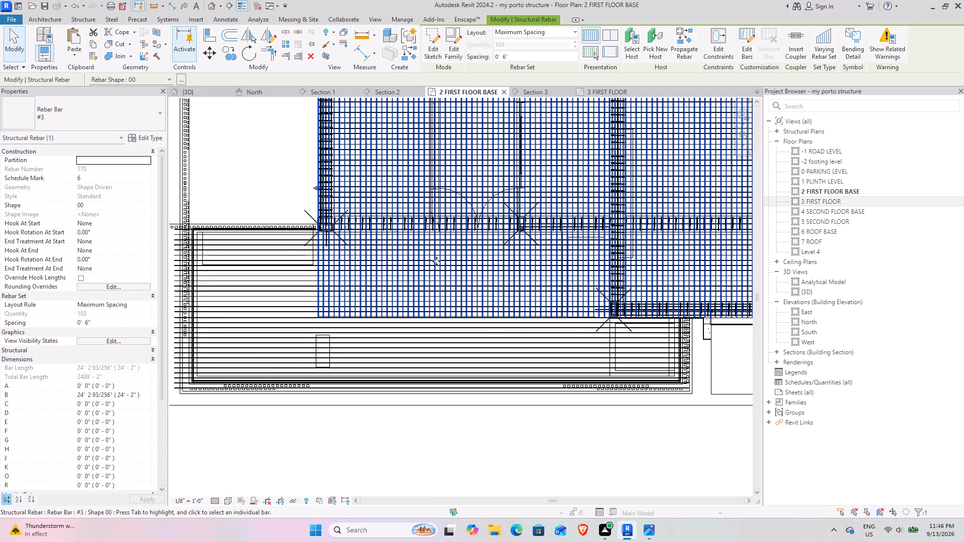
middle_drag(436, 262, 442, 307)
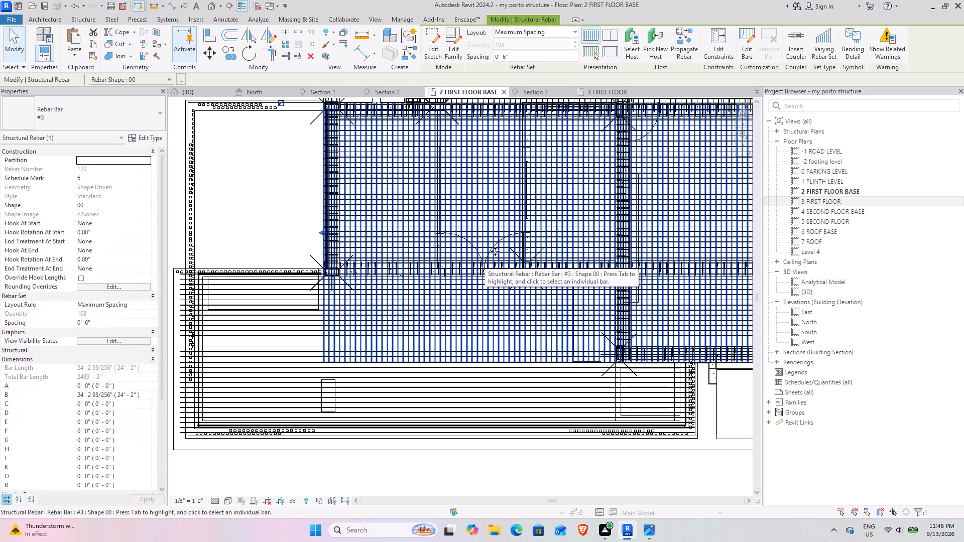
click(231, 59)
scroll(412, 299, up, 3)
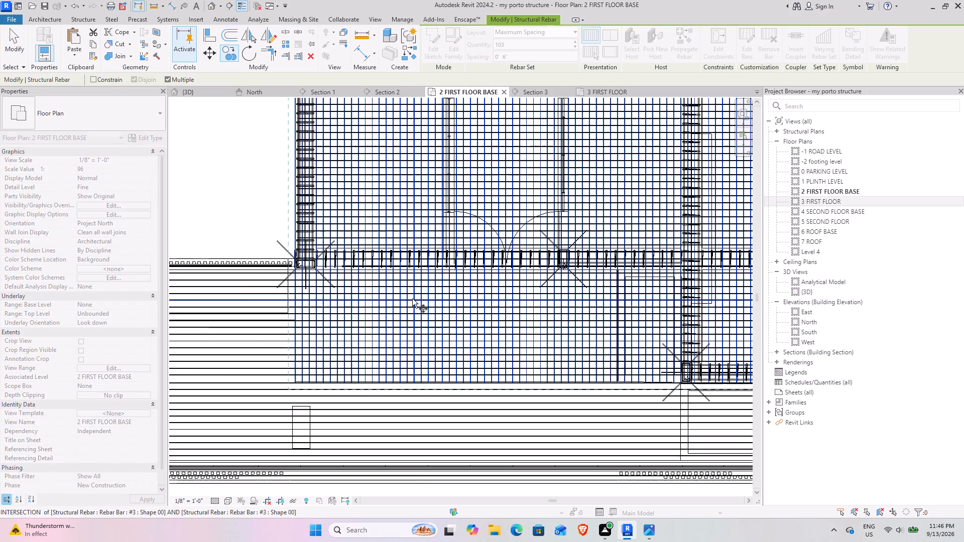
scroll(412, 299, up, 6)
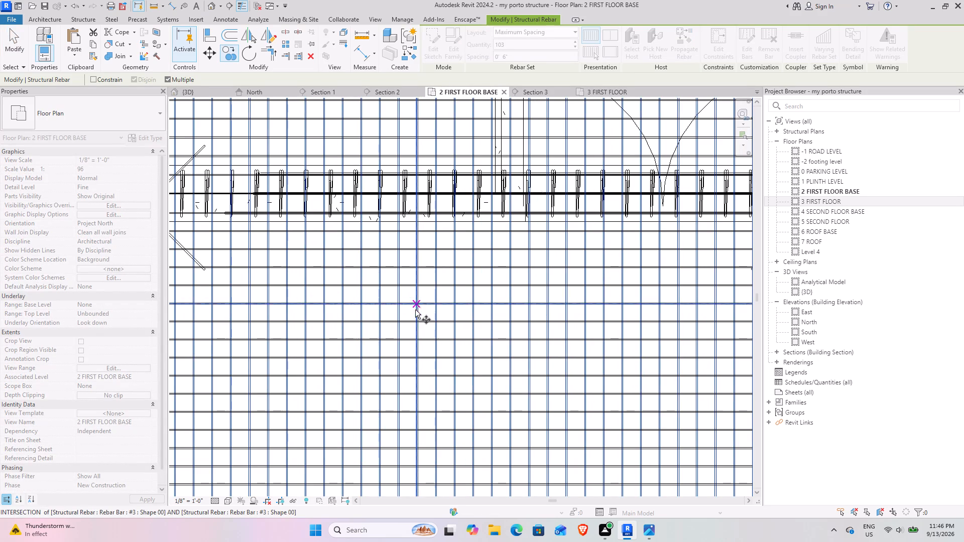
click(419, 306)
click(416, 324)
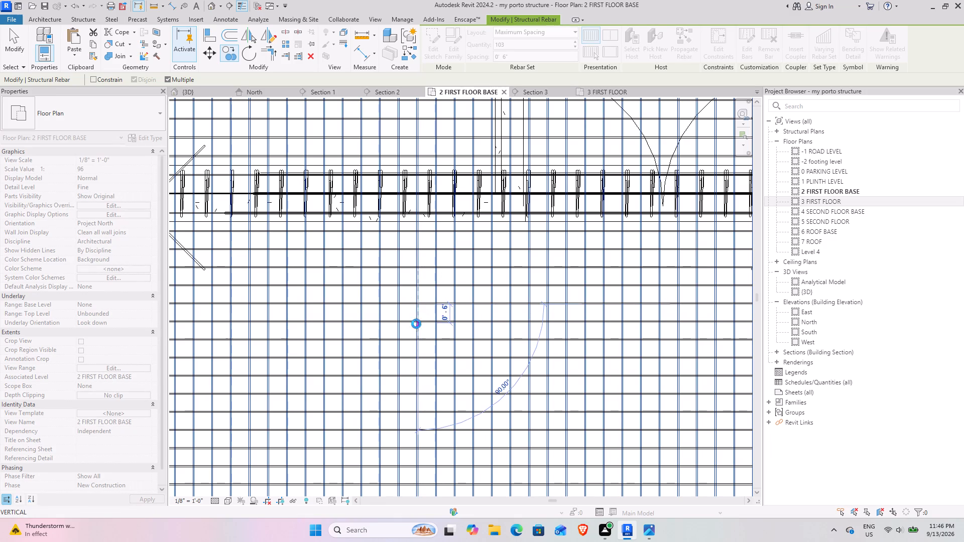
key(Escape)
Extend the copied set's western extent to the slab's west edge, giving 130 bars.
scroll(417, 325, down, 9)
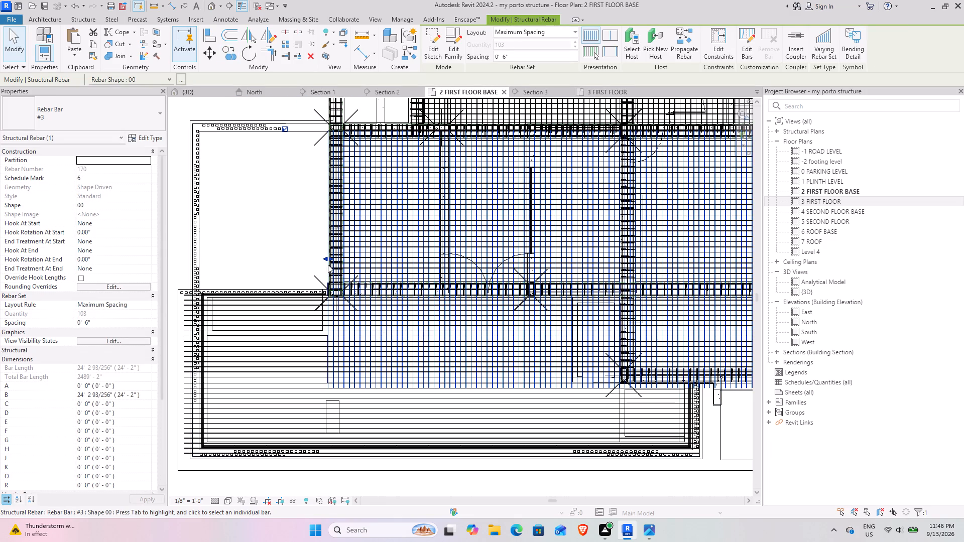
drag(323, 257, 194, 250)
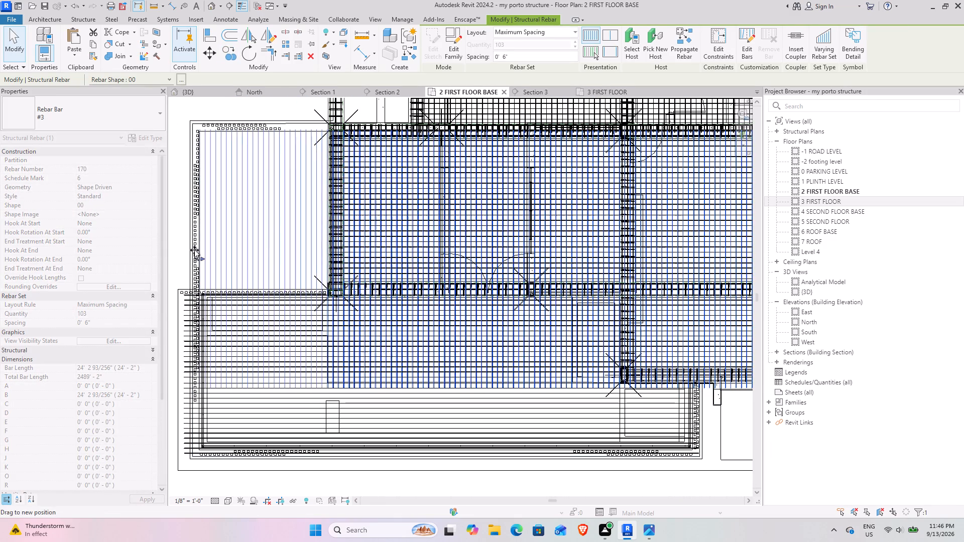
drag(194, 250, 185, 247)
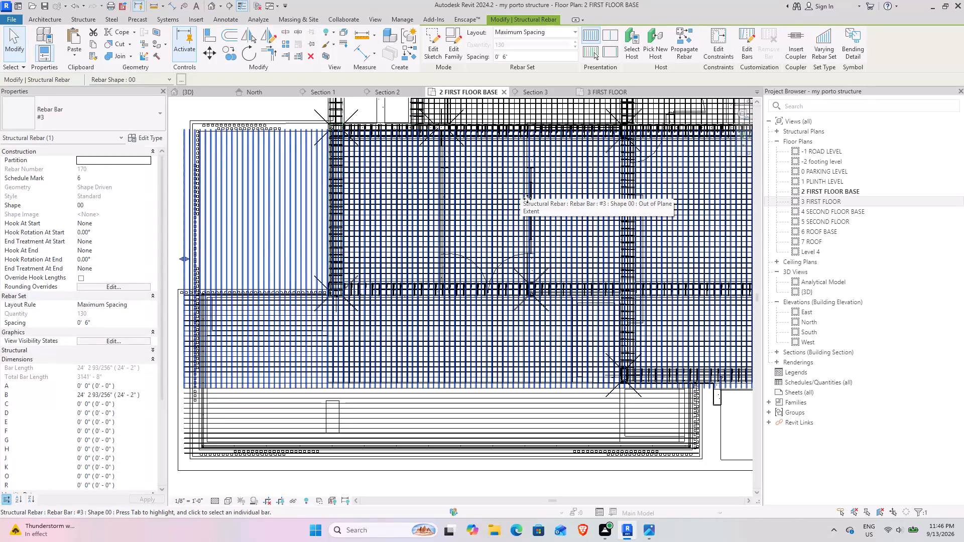
Shorten the copied set's northern ends to just north of the southernmost beam, giving 4' - 9" bars.
middle_drag(518, 199, 158, 199)
scroll(505, 143, up, 3)
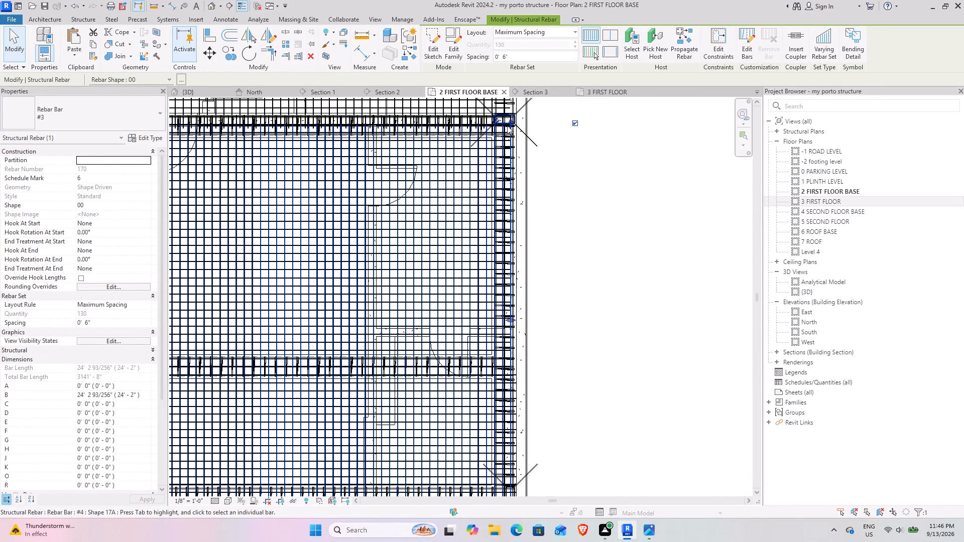
drag(511, 124, 506, 439)
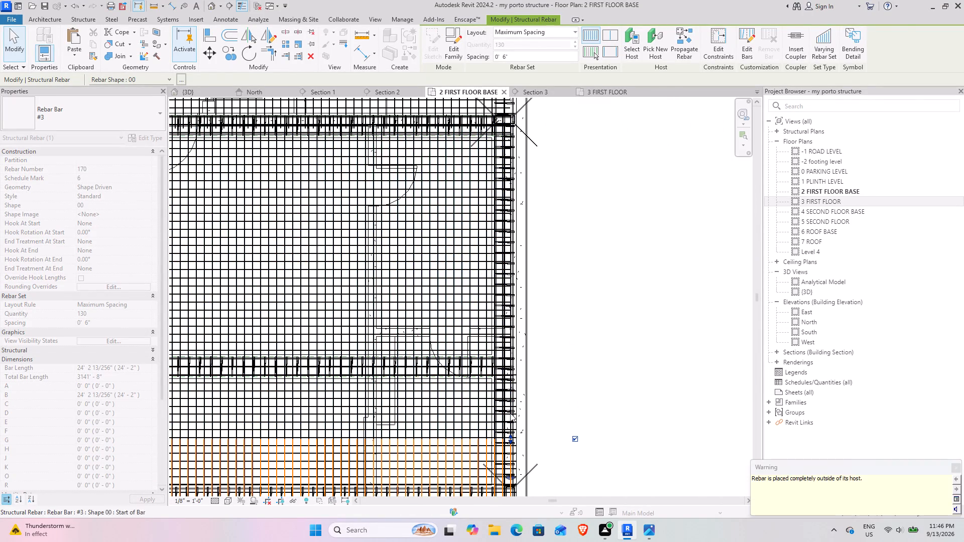
middle_drag(501, 377, 536, 138)
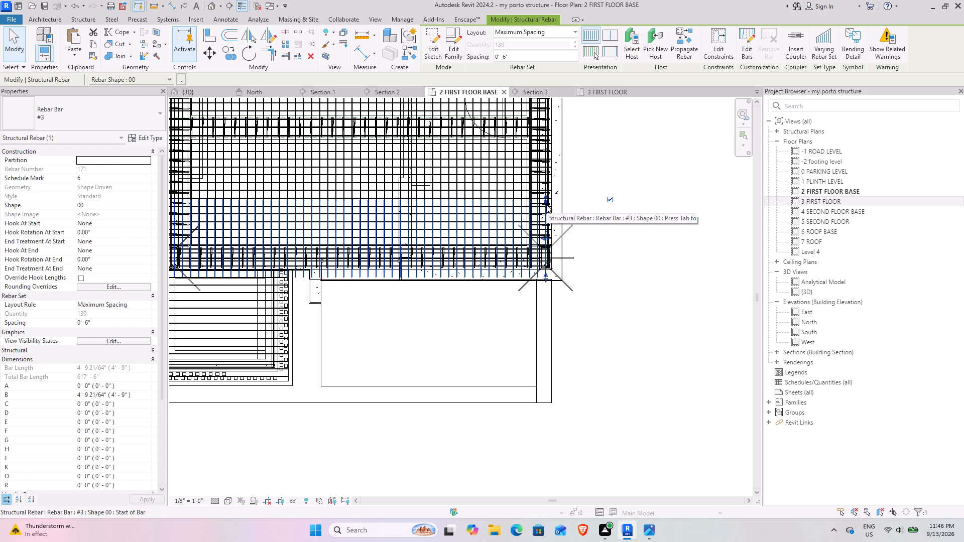
Pull the set's eastern extent back to the north-south beam at the southeast bay's west side, giving 83 bars.
scroll(546, 202, down, 3)
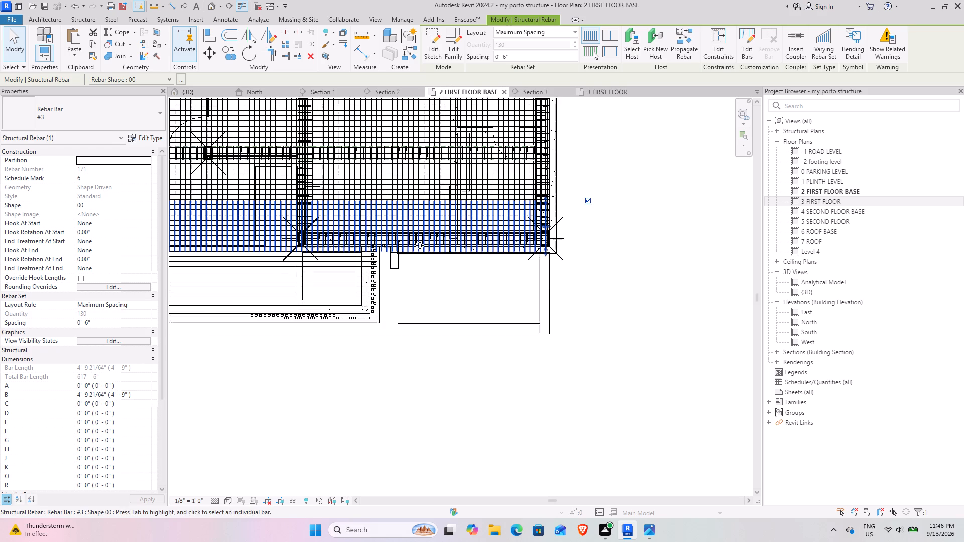
middle_drag(419, 245, 603, 241)
drag(729, 222, 651, 222)
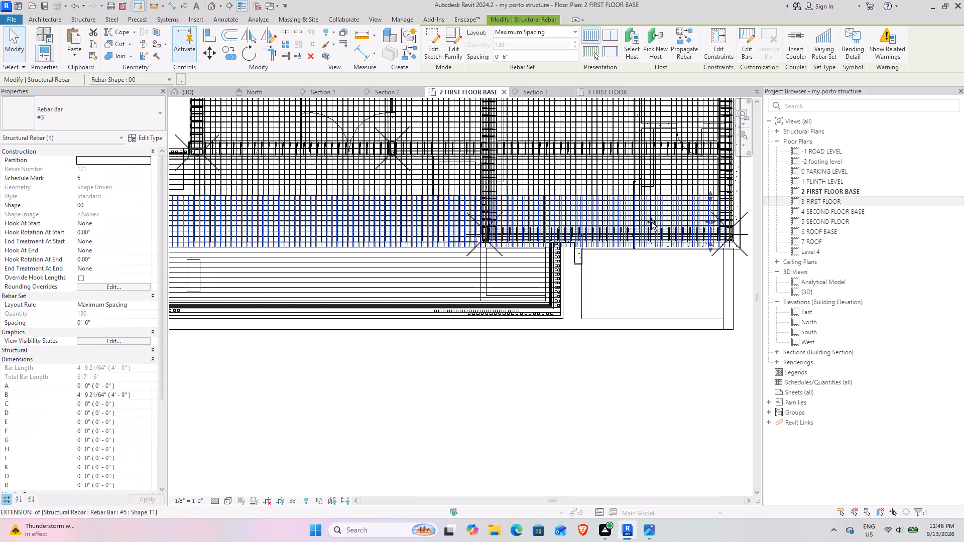
drag(651, 222, 478, 222)
Extend the 83-bar set's northern ends to the beam north of the southwestern bay, giving 9' - 11" bars.
scroll(479, 222, down, 4)
middle_drag(464, 250, 509, 240)
scroll(303, 176, up, 4)
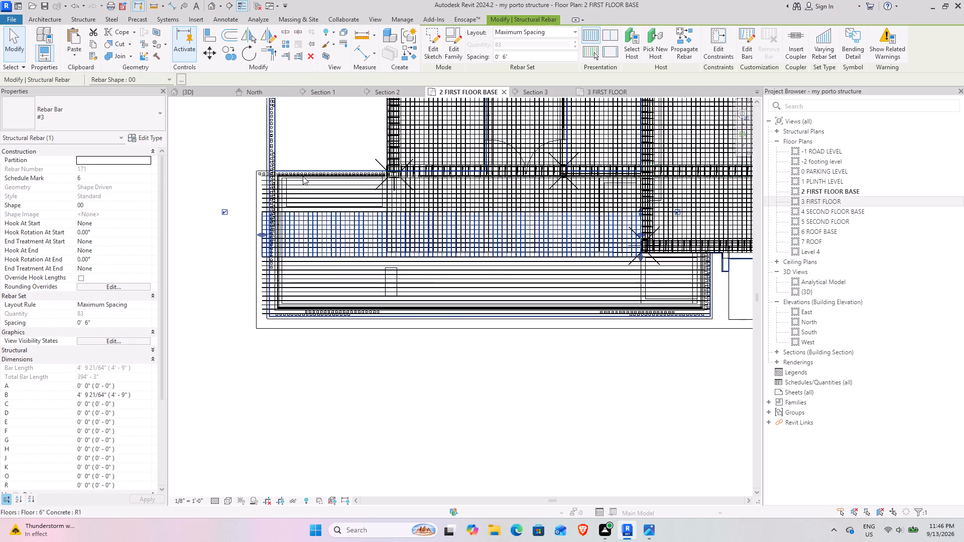
scroll(283, 192, up, 4)
middle_drag(543, 247, 413, 253)
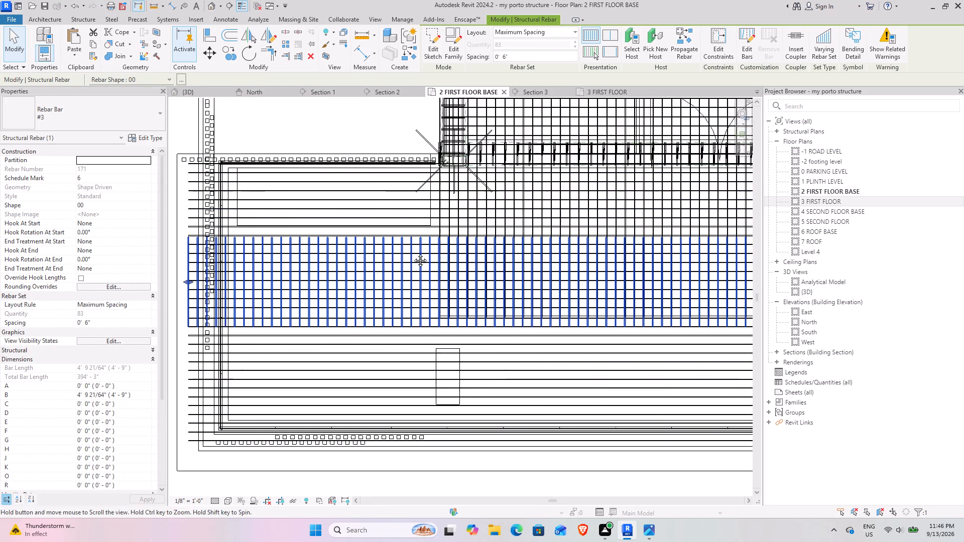
middle_drag(413, 253, 154, 301)
drag(605, 292, 602, 284)
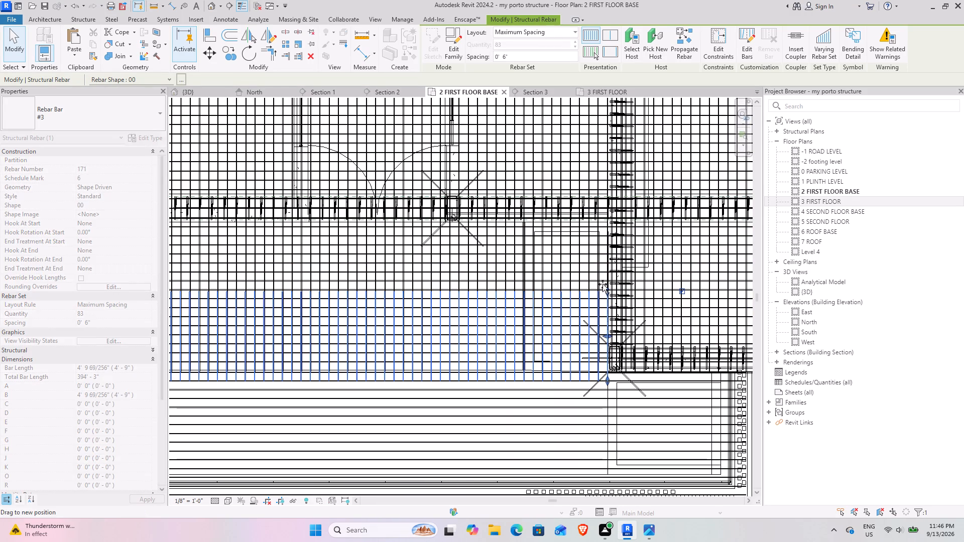
drag(602, 284, 610, 196)
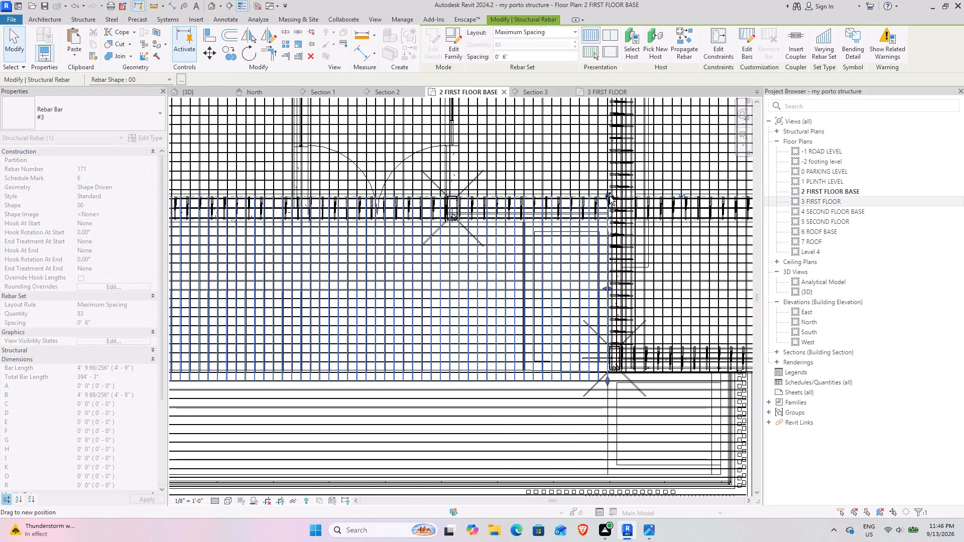
drag(610, 196, 610, 195)
Shorten the set's southern ends toward the southernmost beam's line, giving 9' - 2" bars.
scroll(577, 269, down, 3)
middle_drag(562, 316, 555, 220)
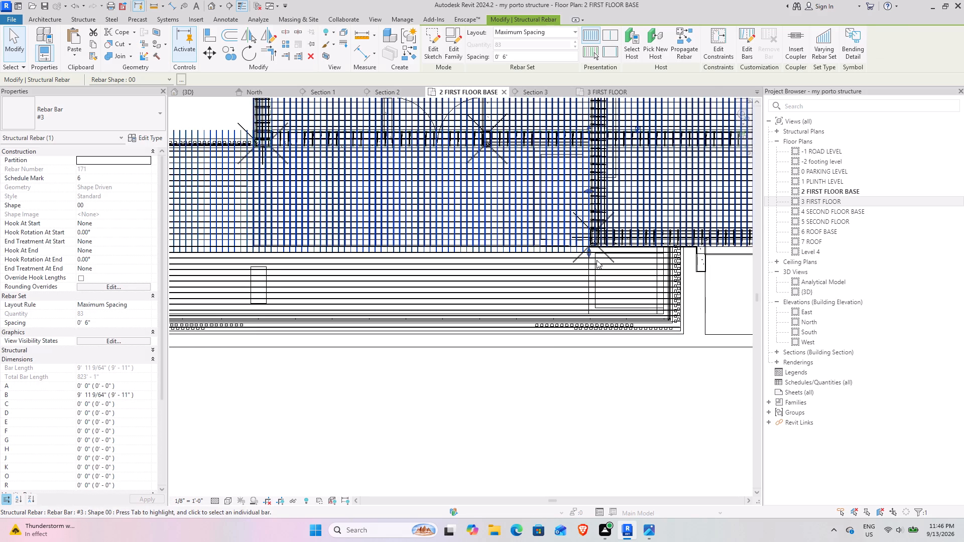
drag(589, 253, 589, 243)
Shorten the set's northern ends to the southern side of the beam north of the bay, giving 8' - 1" bars.
scroll(581, 273, down, 3)
middle_drag(542, 293, 592, 279)
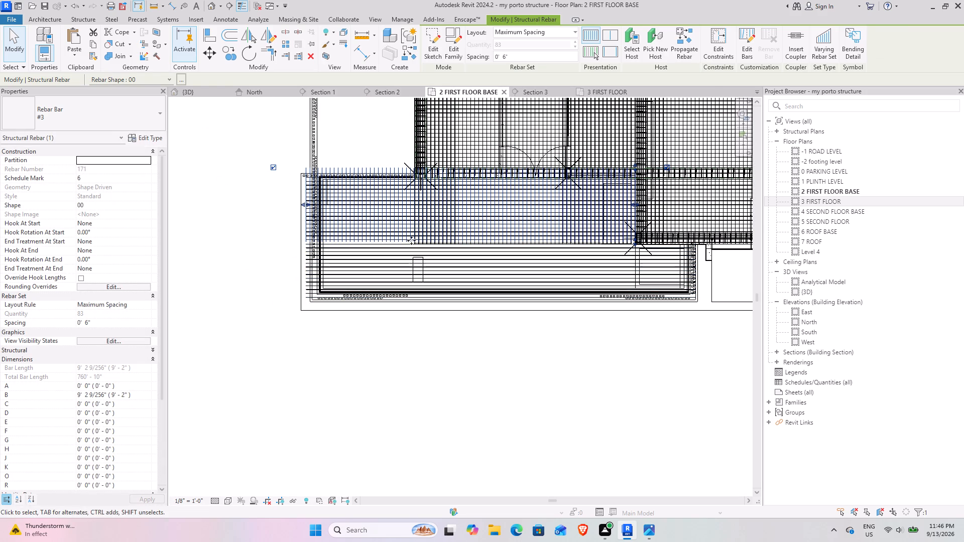
scroll(346, 152, up, 4)
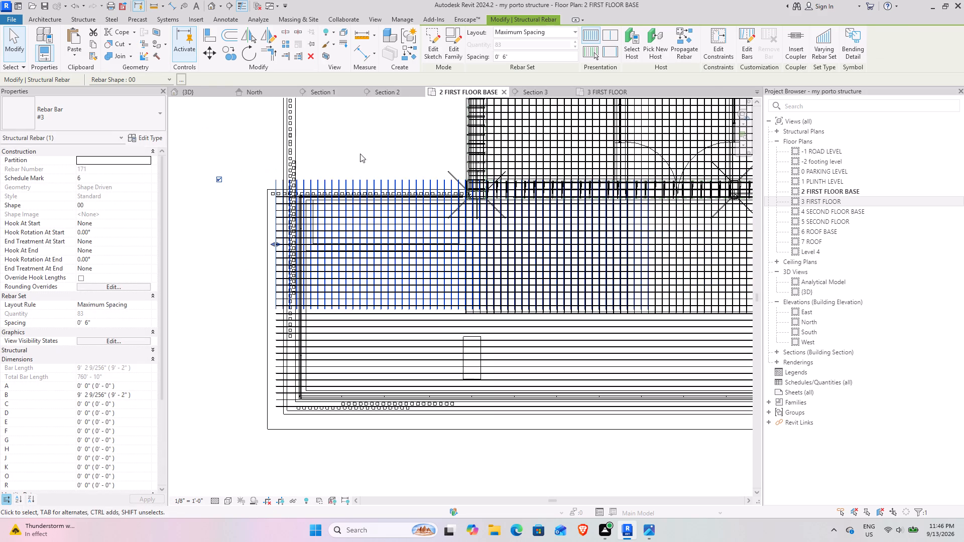
middle_drag(557, 181, 245, 230)
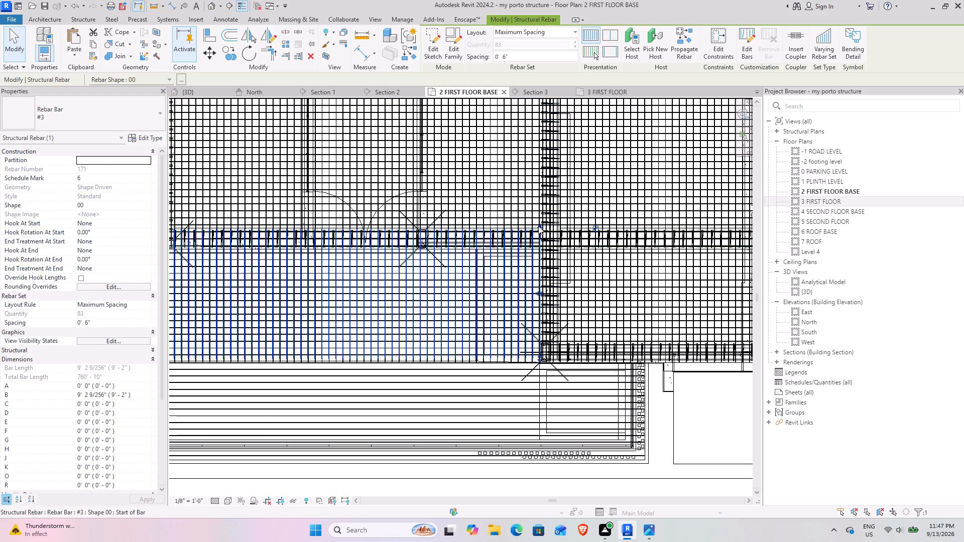
drag(538, 225, 538, 244)
Fit the set's southern ends to the southernmost beam's outer edge, giving 8' - 5" bars.
scroll(520, 294, down, 4)
middle_drag(452, 298, 546, 284)
scroll(316, 279, up, 4)
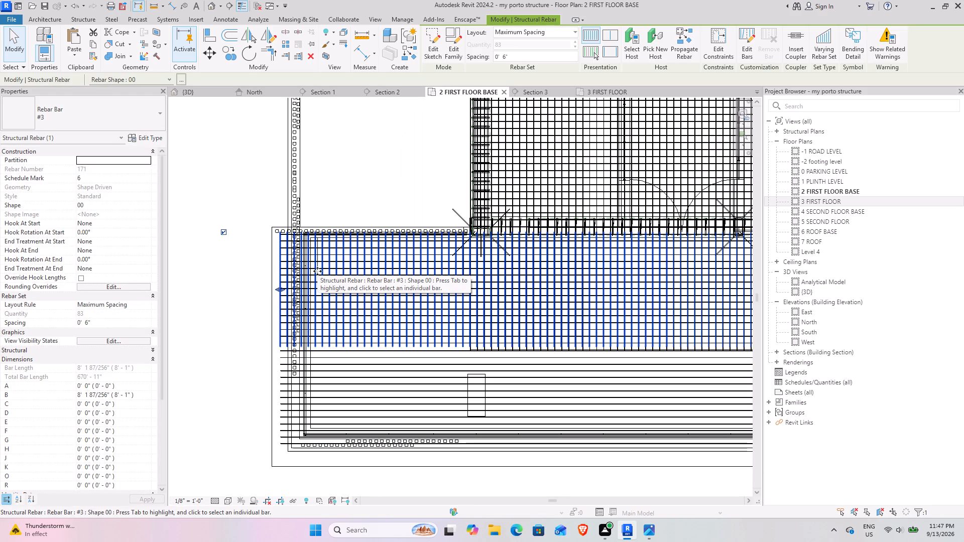
middle_drag(514, 293, 422, 263)
scroll(458, 263, down, 4)
middle_drag(498, 303, 409, 277)
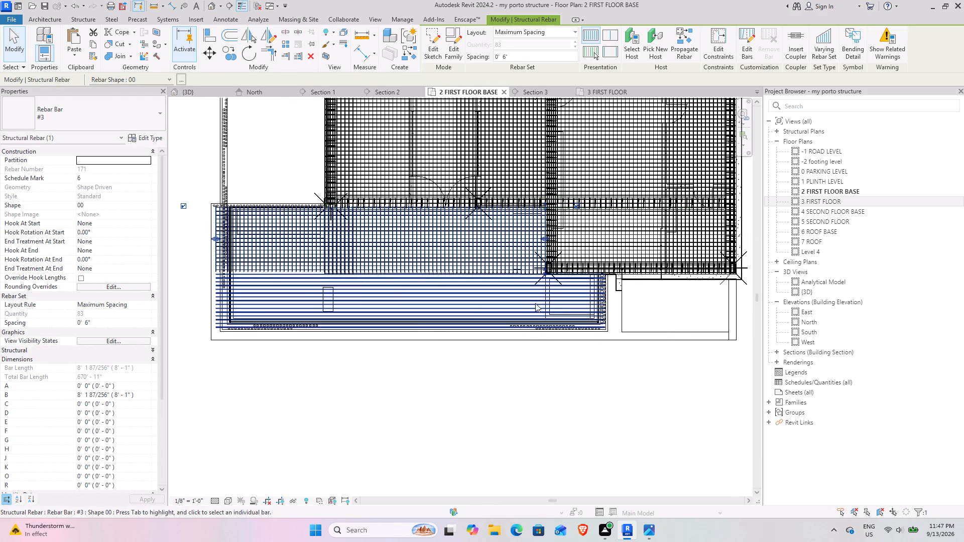
scroll(535, 300, up, 4)
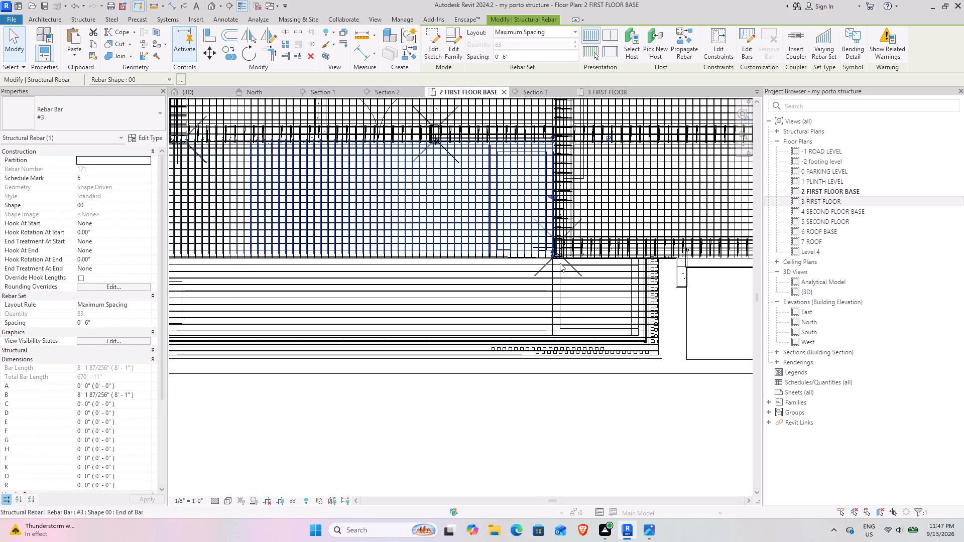
click(553, 256)
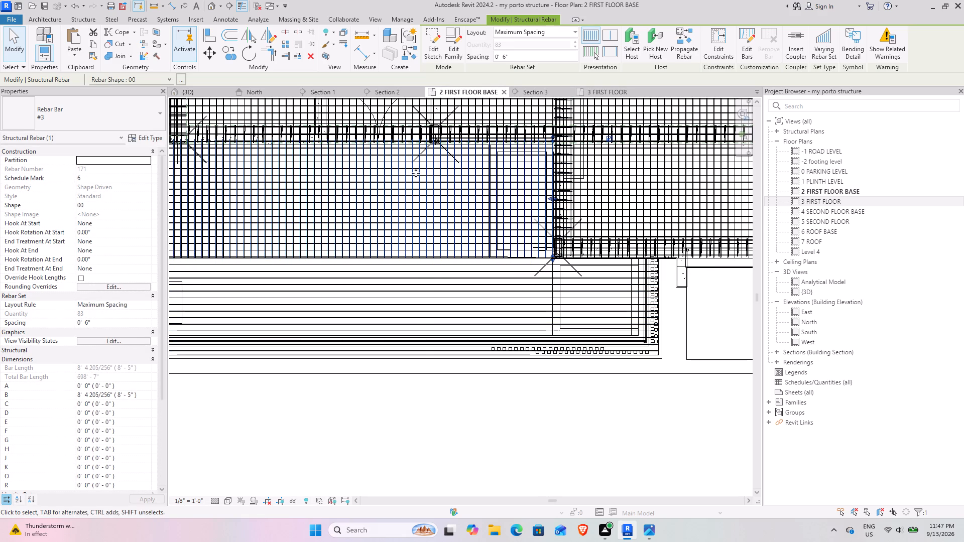
Copy the 83-bar #3 set slightly southward past the southernmost beam's line.
middle_drag(416, 173, 465, 141)
click(232, 55)
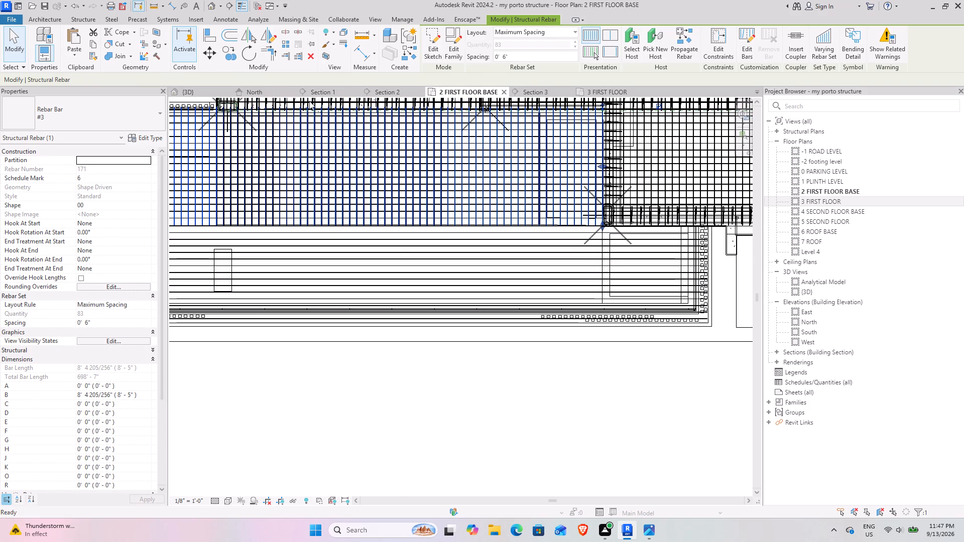
scroll(423, 208, up, 8)
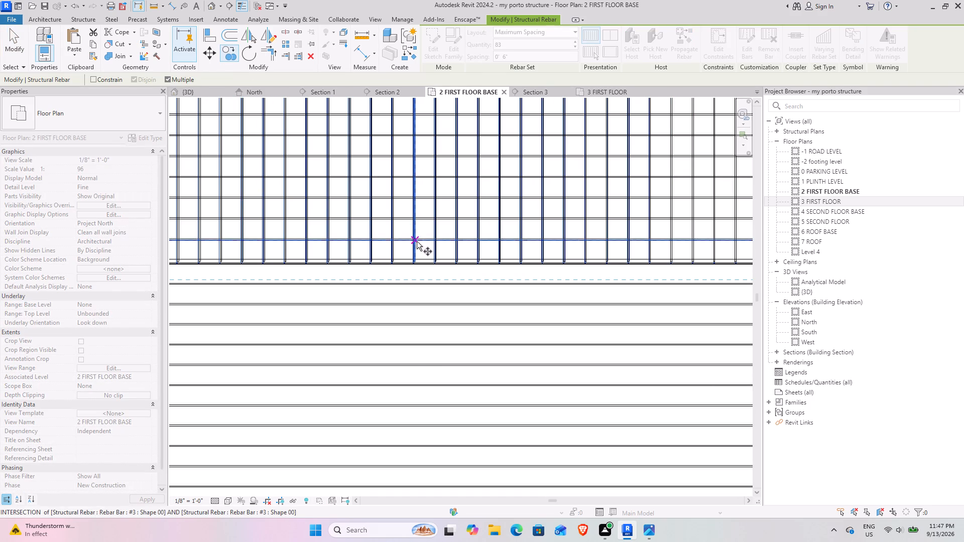
click(415, 237)
click(416, 262)
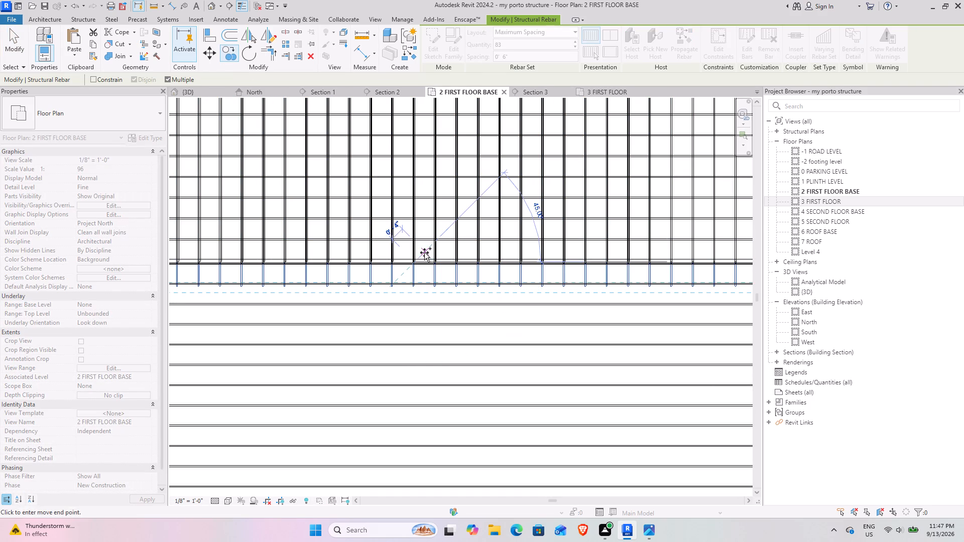
key(Escape)
Stretch the copied #3 set's southern ends to the slab's southern edge, giving 14' - 4" bars.
scroll(448, 241, down, 5)
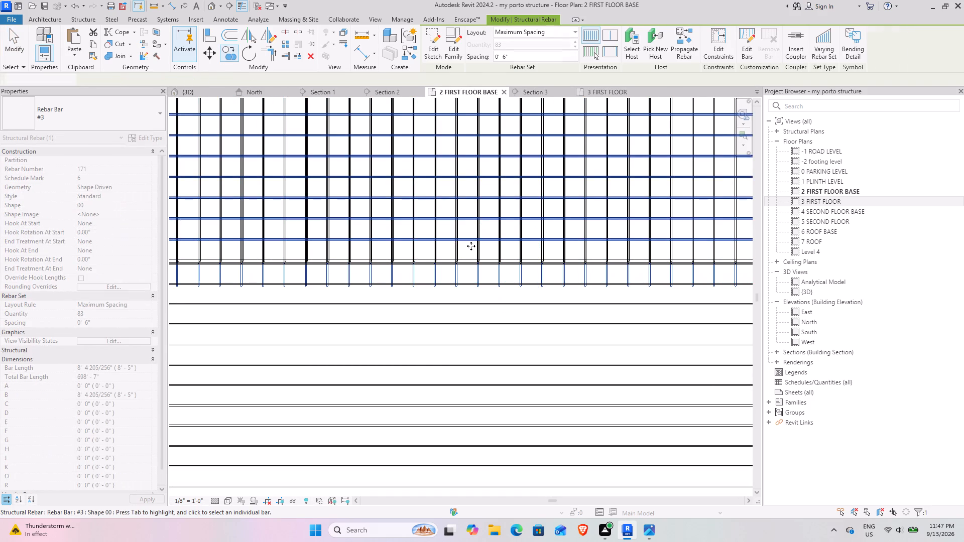
drag(710, 265, 718, 398)
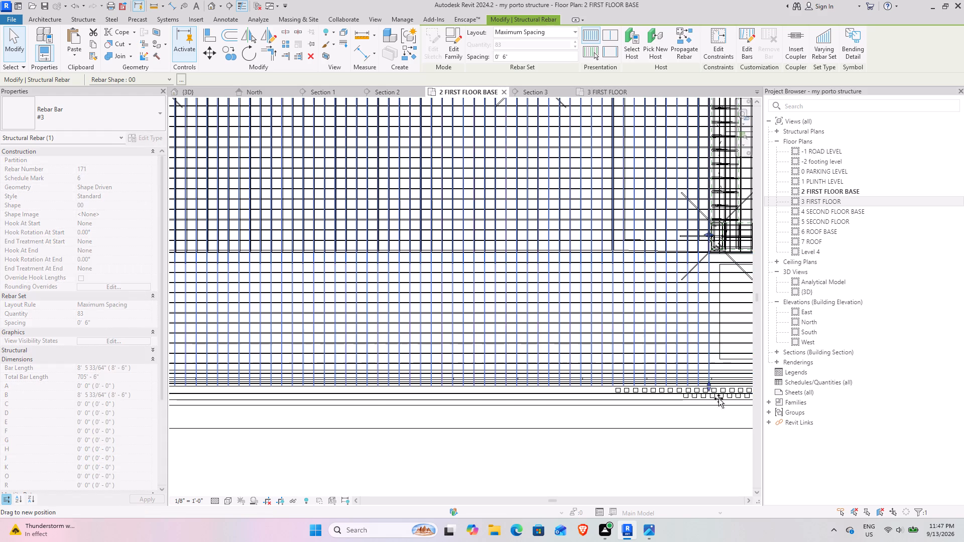
drag(718, 398, 721, 392)
scroll(689, 263, down, 4)
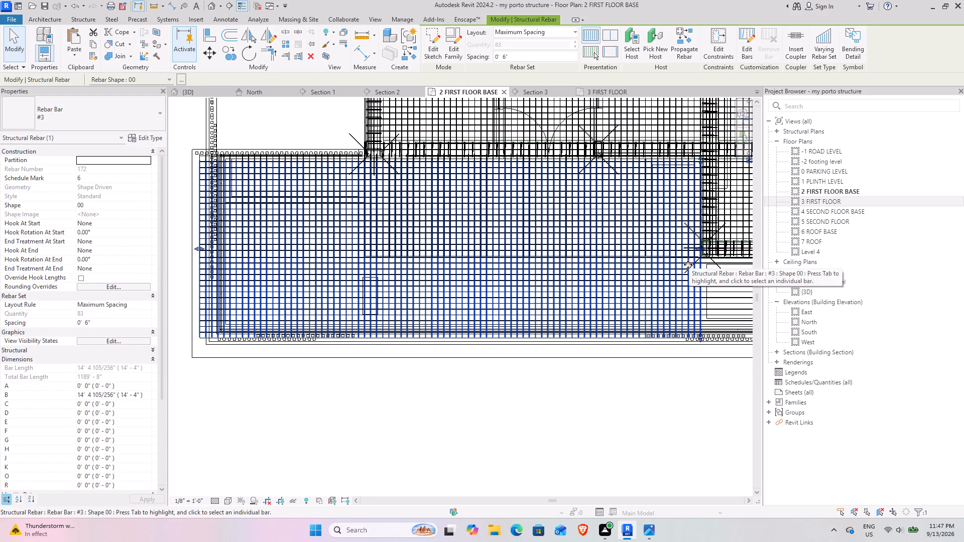
Shorten the copied set's northern ends to the southernmost beam's outer edge, giving 6' - 6" bars.
drag(702, 162, 691, 216)
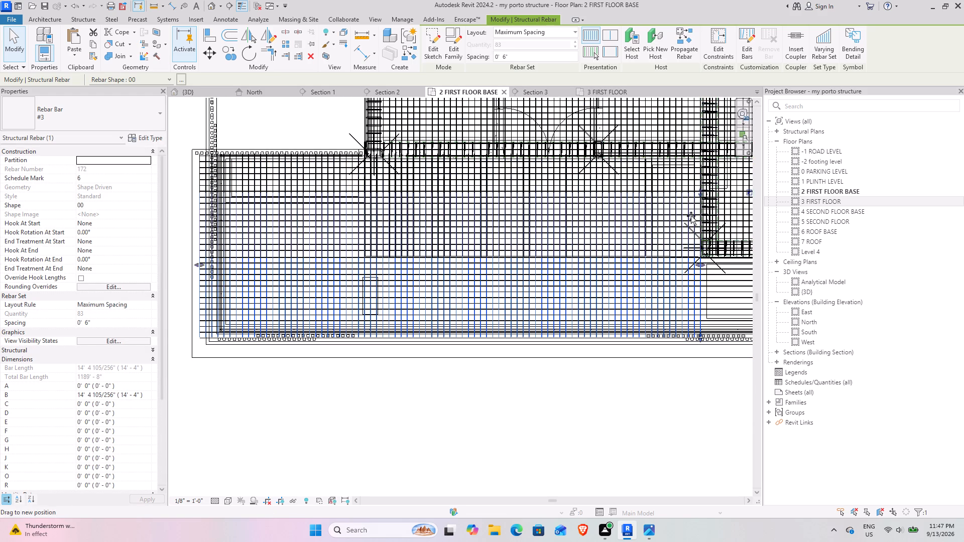
drag(691, 216, 698, 257)
Extend the copied set's distribution eastward to the projecting slab's eastern edge, giving 97 bars at 6" spacing.
middle_drag(708, 296, 455, 282)
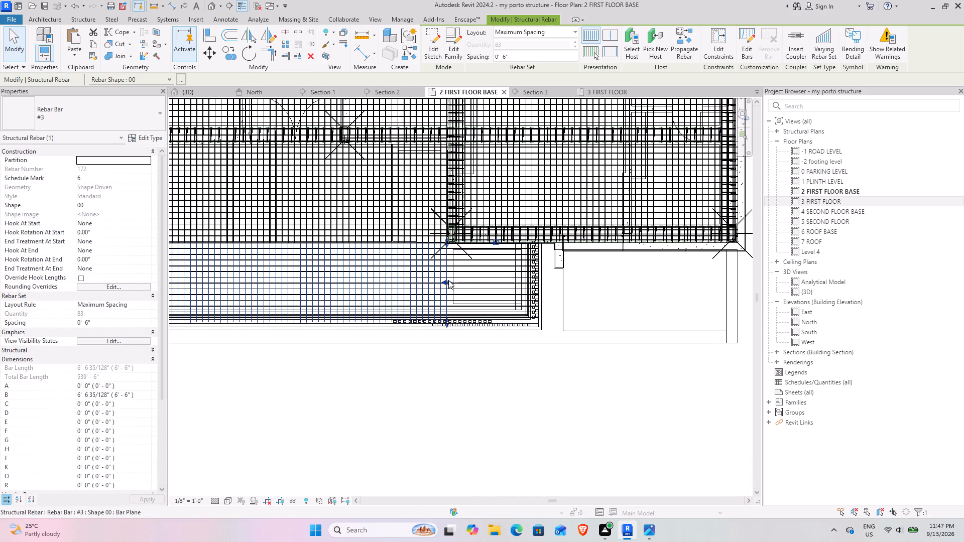
drag(448, 280, 539, 280)
scroll(455, 302, down, 3)
middle_drag(423, 302, 730, 283)
scroll(394, 266, up, 4)
scroll(435, 260, up, 4)
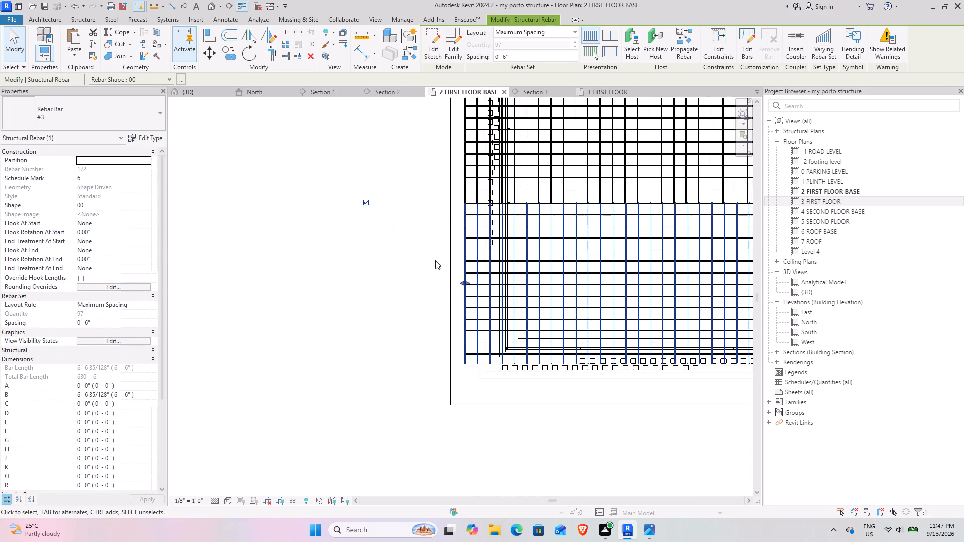
scroll(437, 261, down, 4)
middle_drag(562, 256, 370, 285)
Examine the first-floor slab reinforcement and surrounding structure from several sides in the 3D view.
click(189, 93)
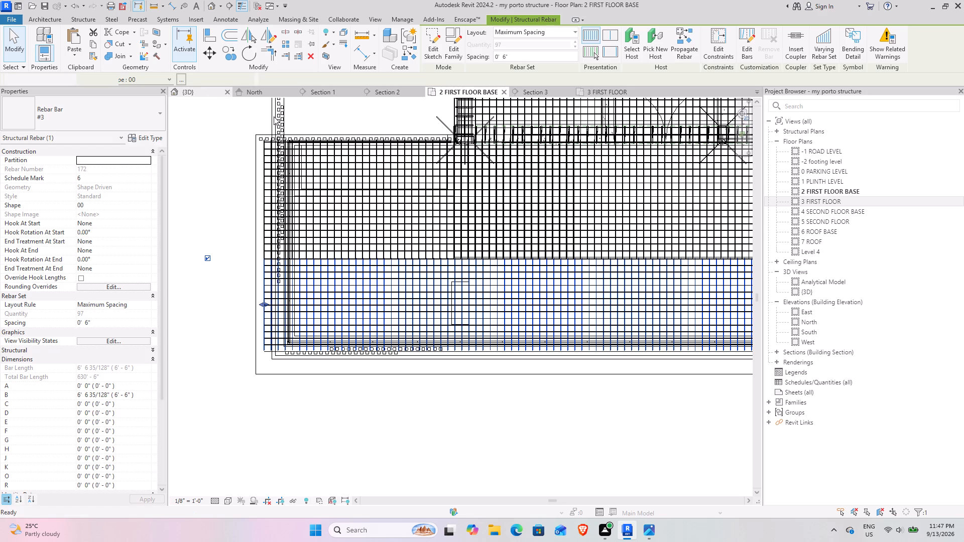
click(646, 387)
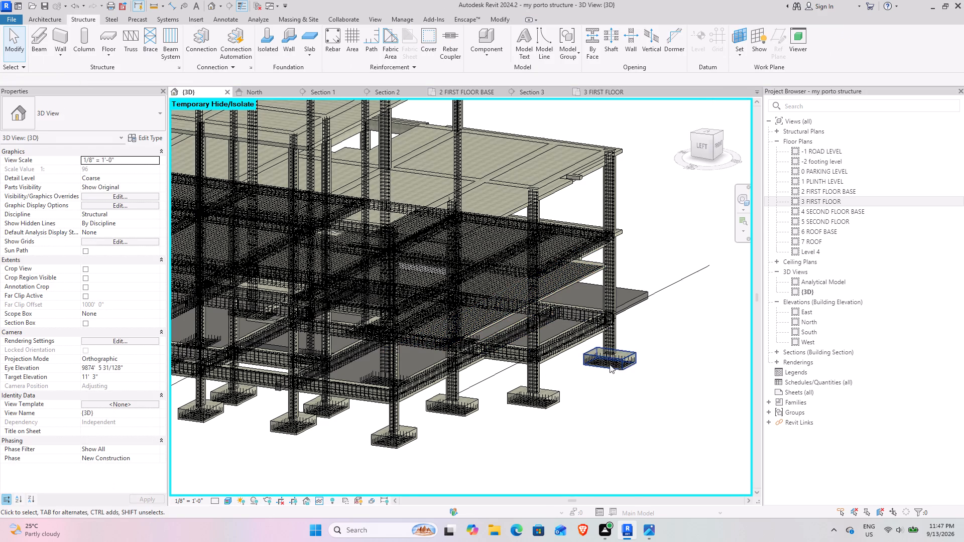
middle_drag(599, 277, 643, 243)
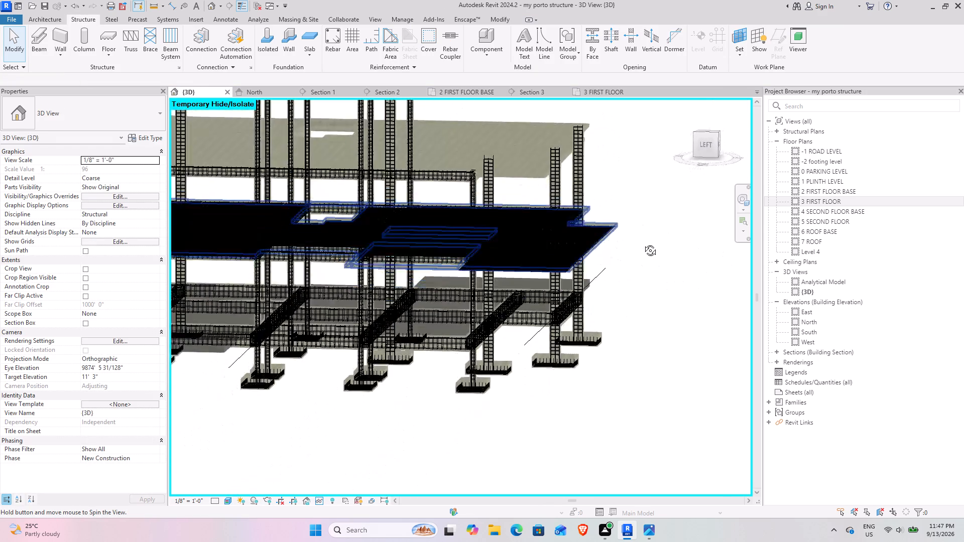
middle_drag(643, 243, 596, 265)
scroll(490, 299, up, 4)
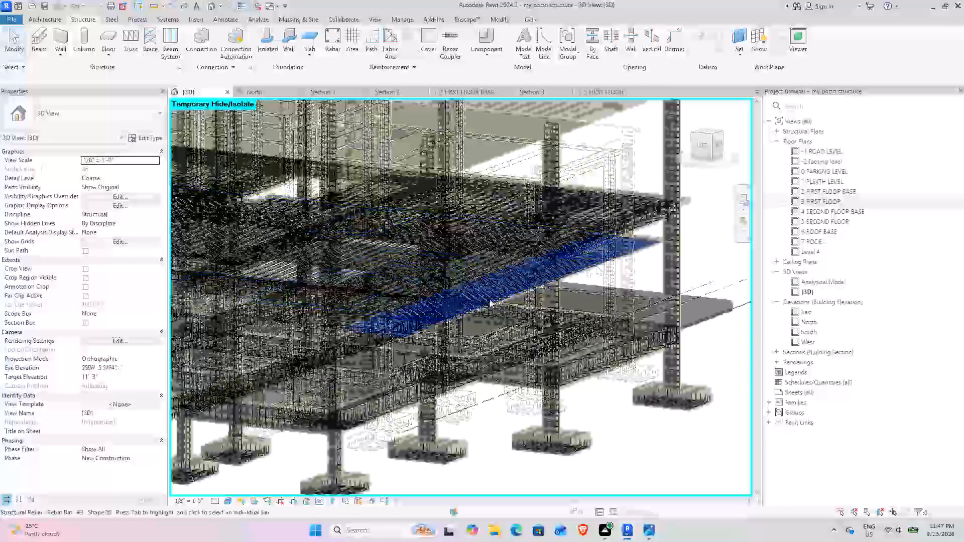
scroll(490, 299, up, 5)
shift+middle_drag(544, 294, 586, 312)
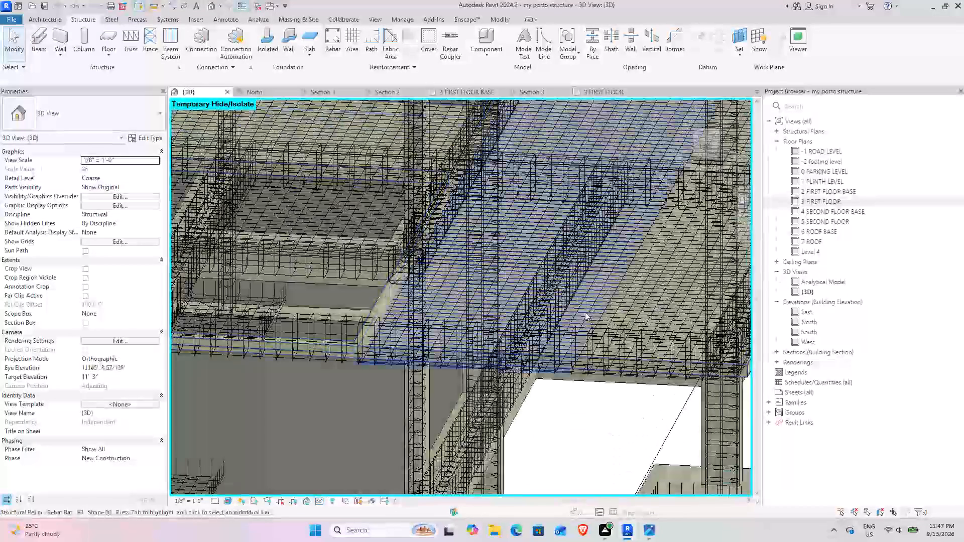
scroll(585, 312, down, 5)
shift+middle_drag(560, 317, 662, 355)
scroll(632, 355, down, 5)
shift+middle_drag(612, 368, 698, 262)
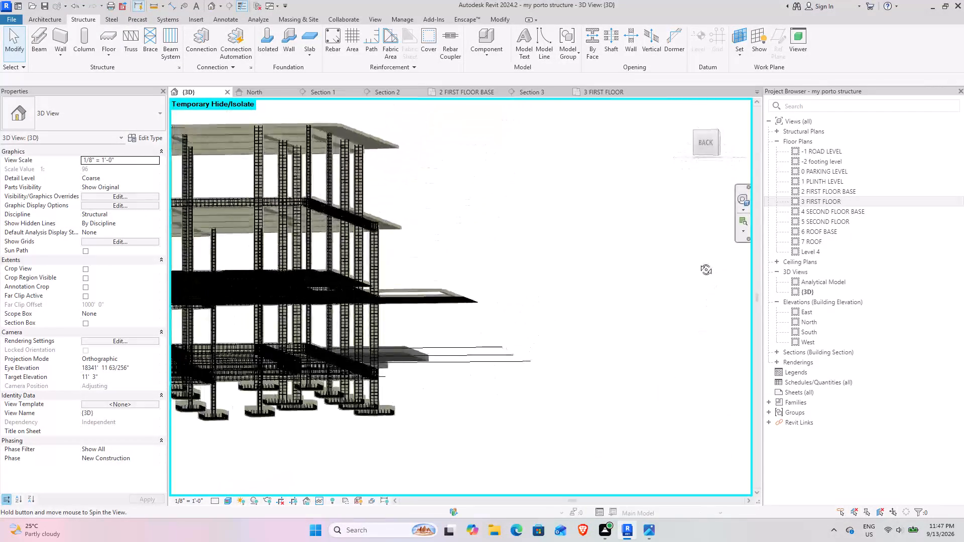
shift+middle_drag(698, 262, 387, 371)
middle_drag(385, 368, 571, 241)
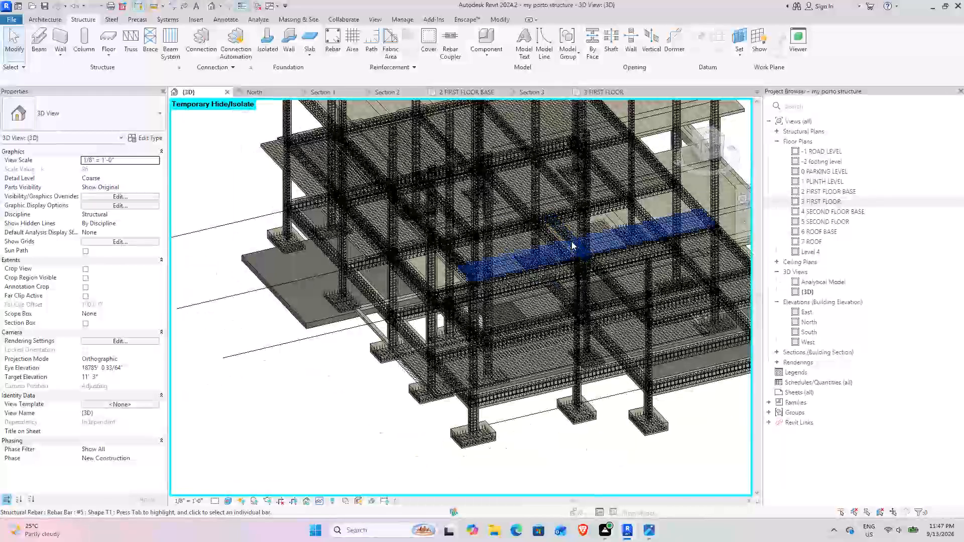
middle_drag(412, 276, 402, 221)
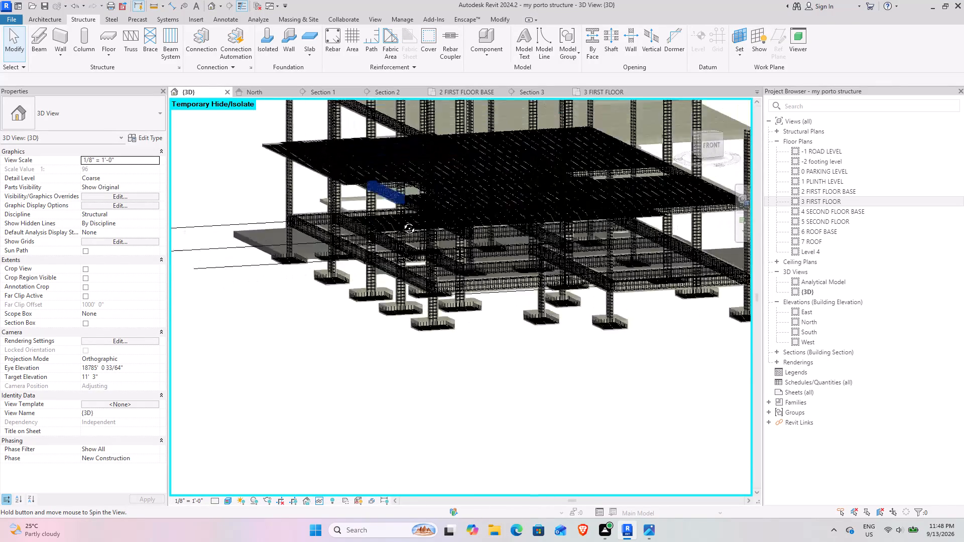
middle_drag(402, 221, 421, 252)
middle_drag(568, 256, 308, 253)
middle_drag(539, 297, 460, 238)
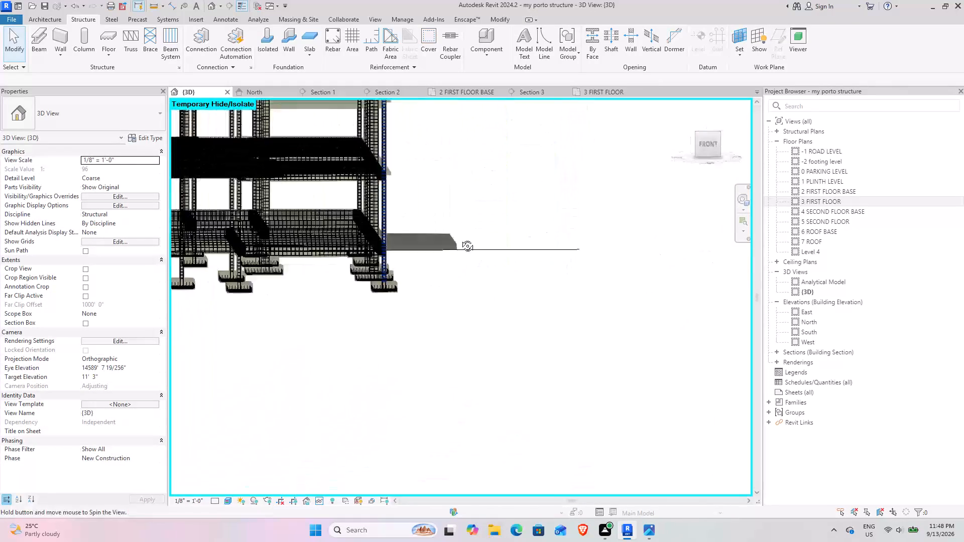
middle_drag(460, 238, 421, 278)
middle_drag(416, 282, 626, 245)
shift+middle_drag(469, 291, 441, 212)
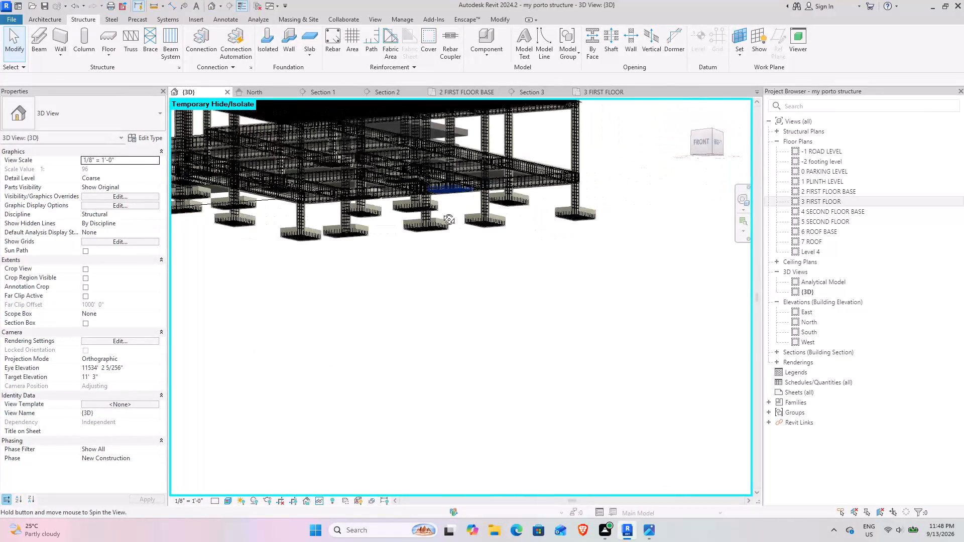
shift+middle_drag(441, 212, 396, 260)
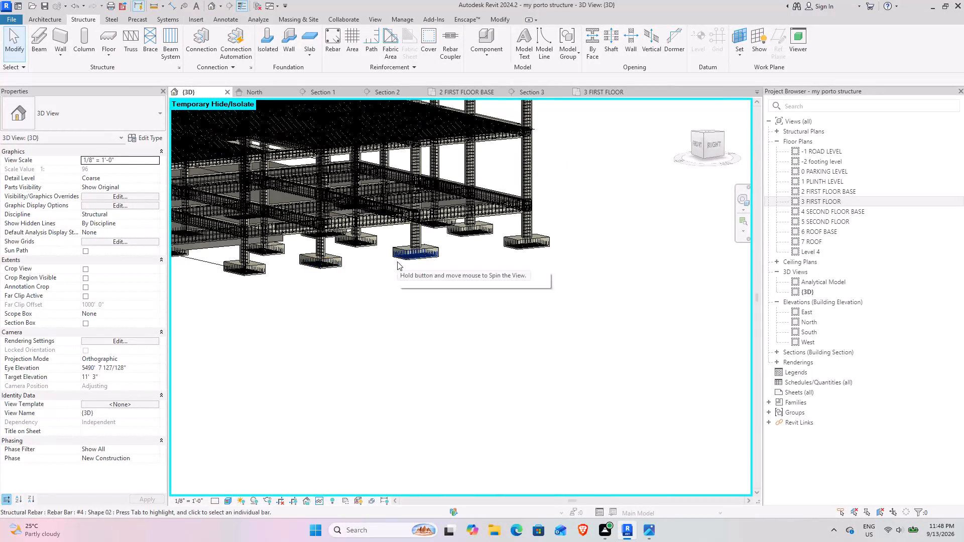